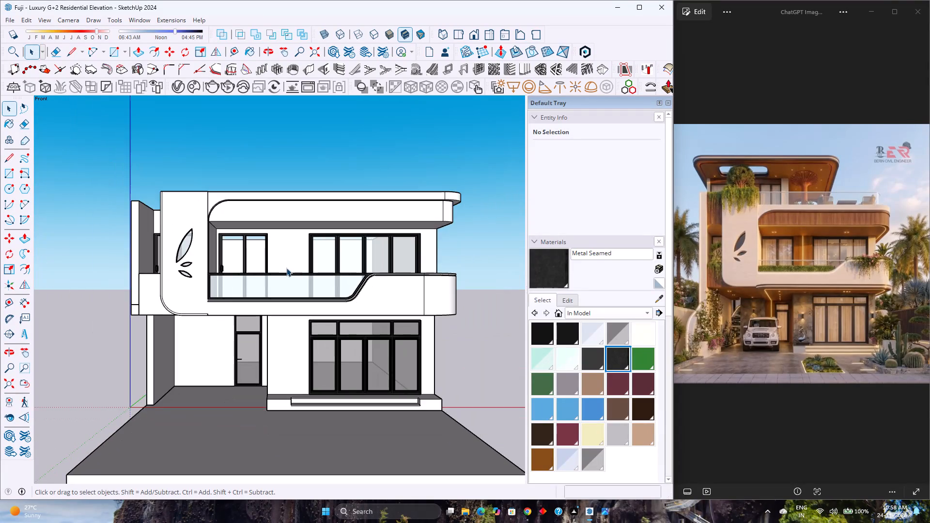
Examine the leaf-shaped openings in the first-floor frame panel up close, including their glass and inner edges.
scroll(286, 268, up, 3)
scroll(286, 268, down, 4)
scroll(181, 248, up, 4)
scroll(220, 301, up, 3)
middle_drag(220, 301, 182, 330)
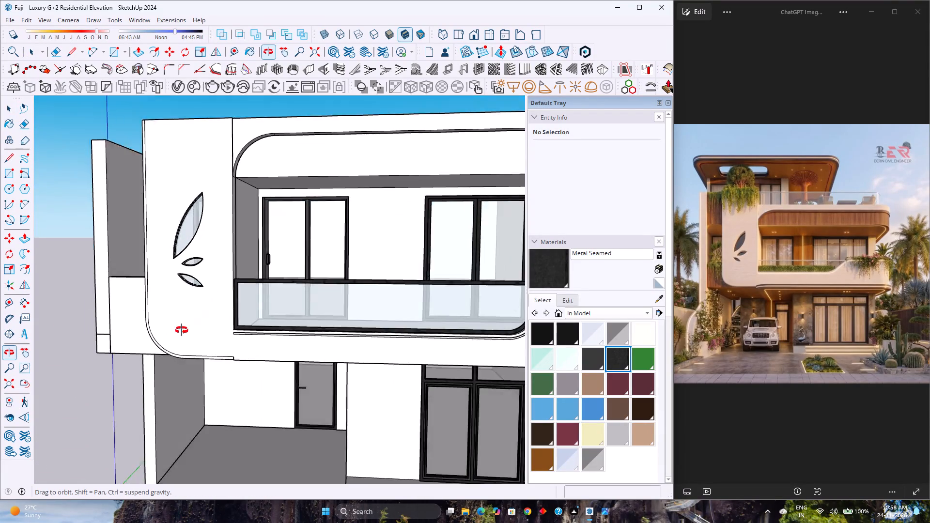
middle_drag(182, 330, 247, 444)
scroll(211, 306, up, 12)
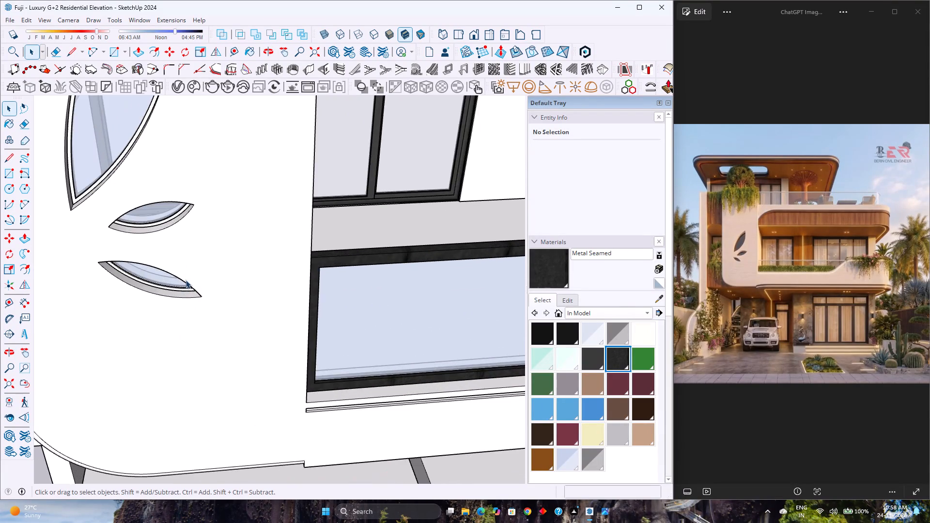
scroll(186, 280, up, 13)
scroll(190, 287, down, 2)
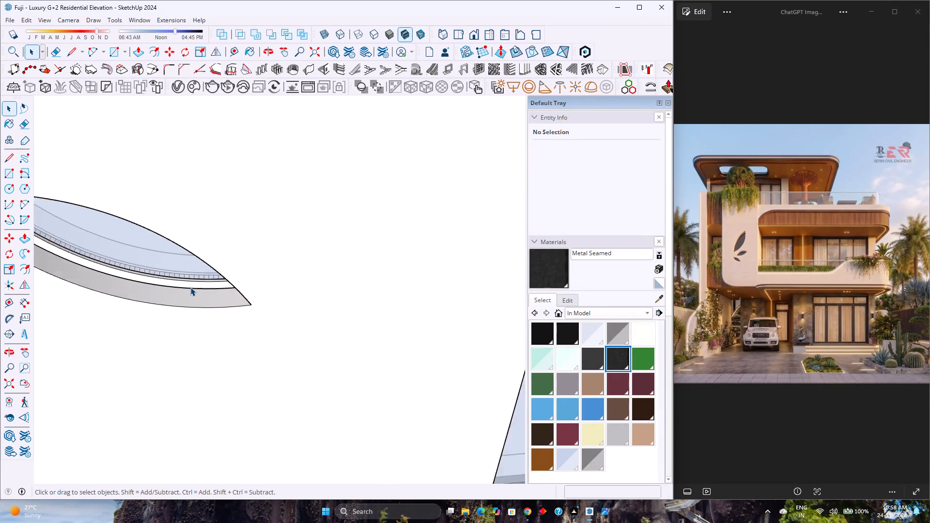
scroll(190, 287, down, 11)
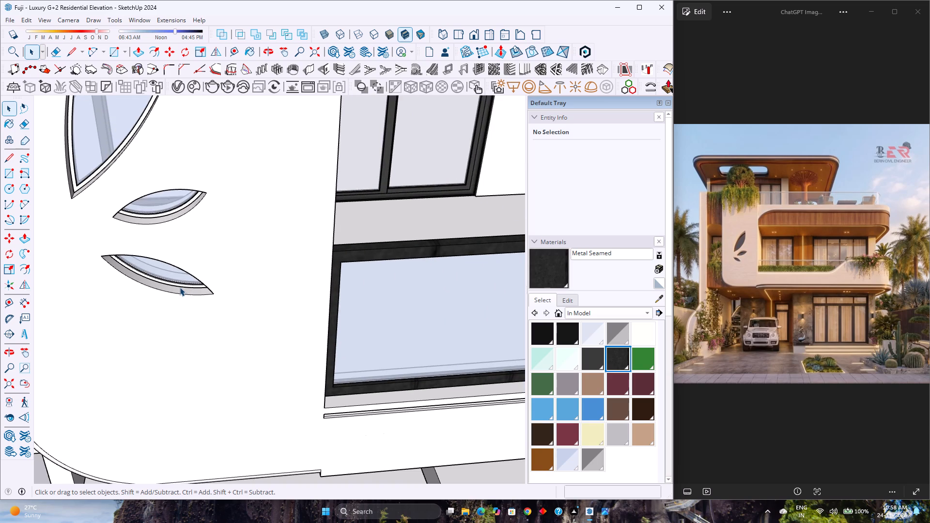
scroll(180, 287, down, 4)
scroll(180, 287, up, 4)
scroll(182, 287, down, 5)
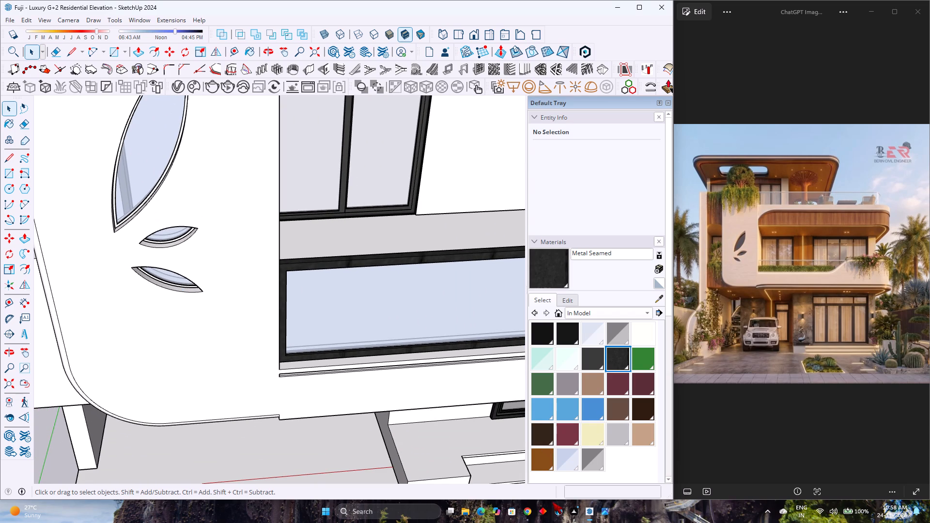
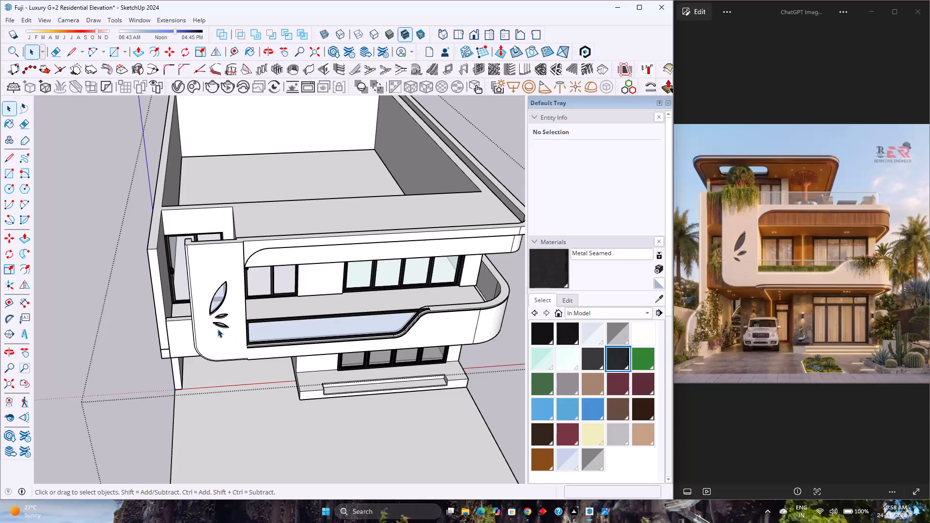
Examine the facade around the leaf-panel frame, including the low wall beside it and the ground-floor entrance below.
scroll(217, 328, up, 3)
scroll(217, 328, down, 4)
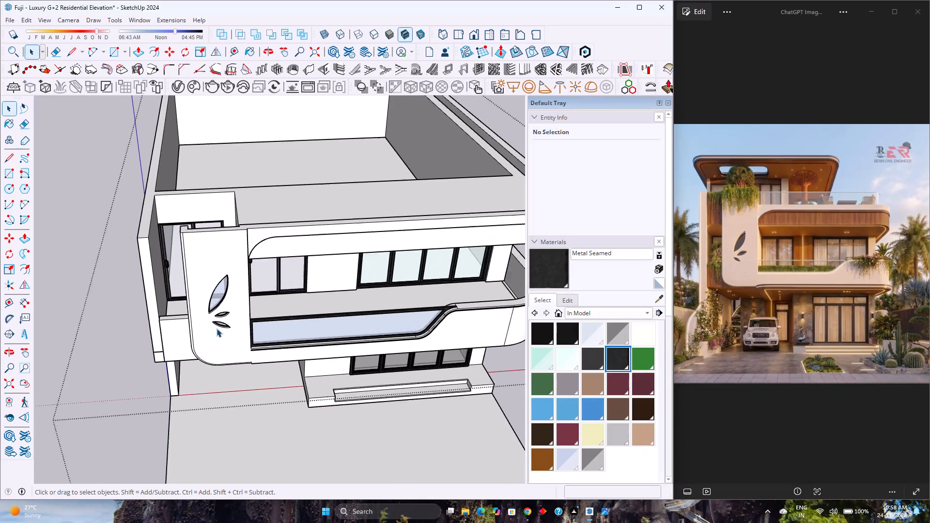
scroll(217, 328, up, 4)
middle_drag(228, 348, 300, 268)
scroll(300, 268, down, 8)
scroll(206, 385, up, 2)
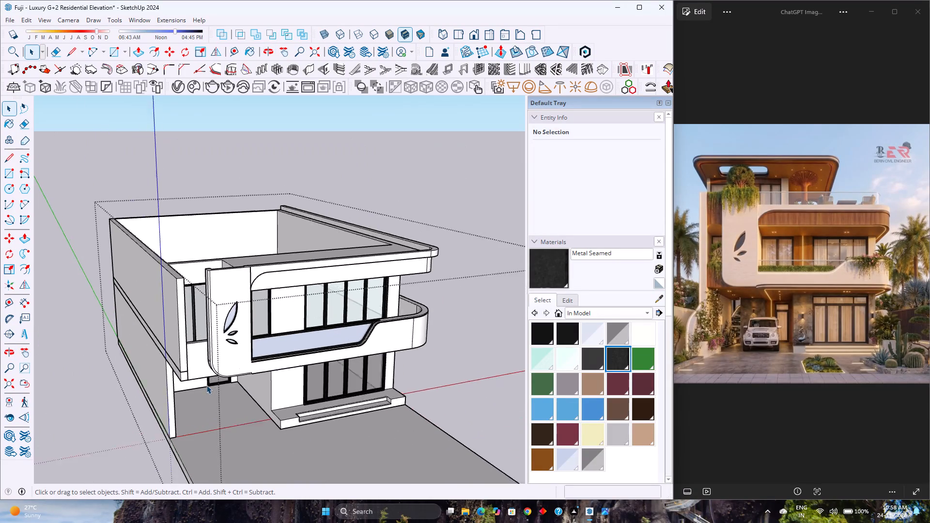
scroll(206, 385, up, 5)
middle_drag(200, 374, 239, 346)
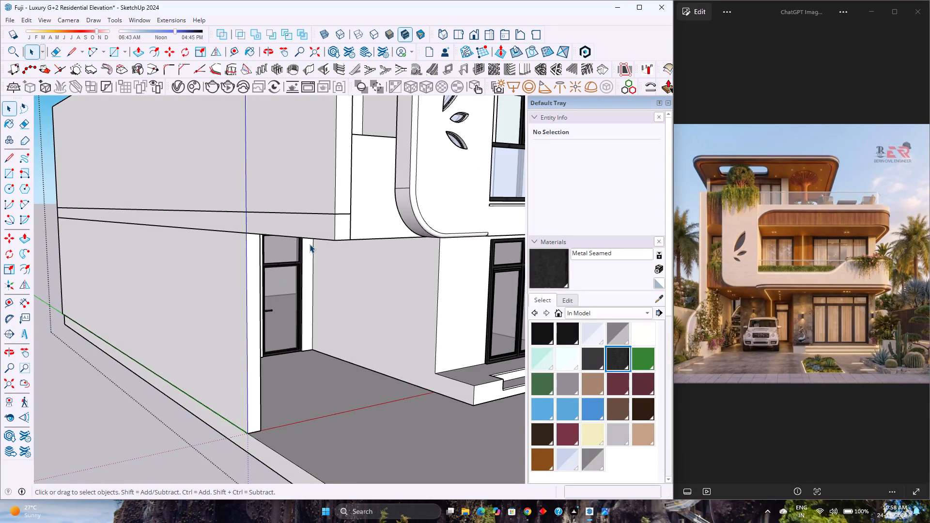
scroll(309, 244, up, 2)
middle_drag(362, 225, 290, 338)
scroll(292, 309, down, 8)
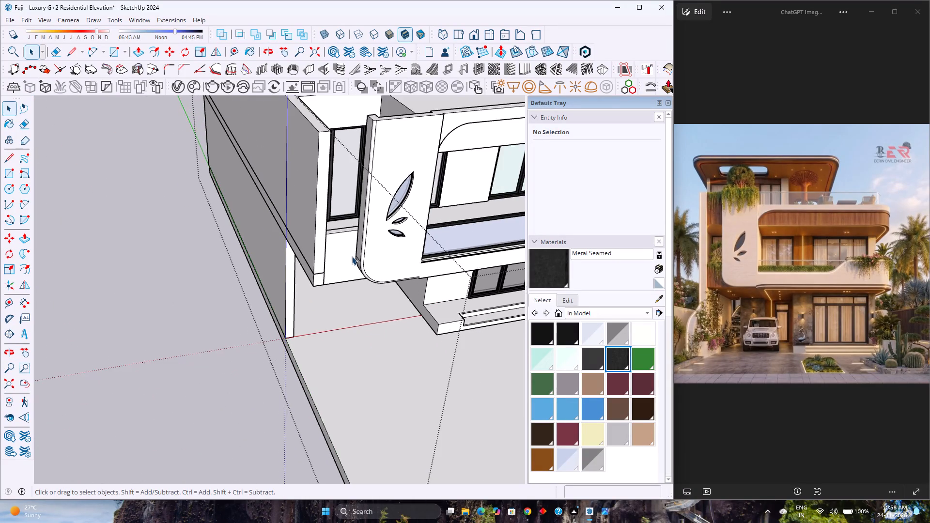
Push/Pull the front face of the low first-floor wall panel beside the leaf-shaped openings' frame by 0.5".
scroll(352, 256, up, 1)
double_click(346, 256)
scroll(345, 257, up, 5)
double_click(343, 257)
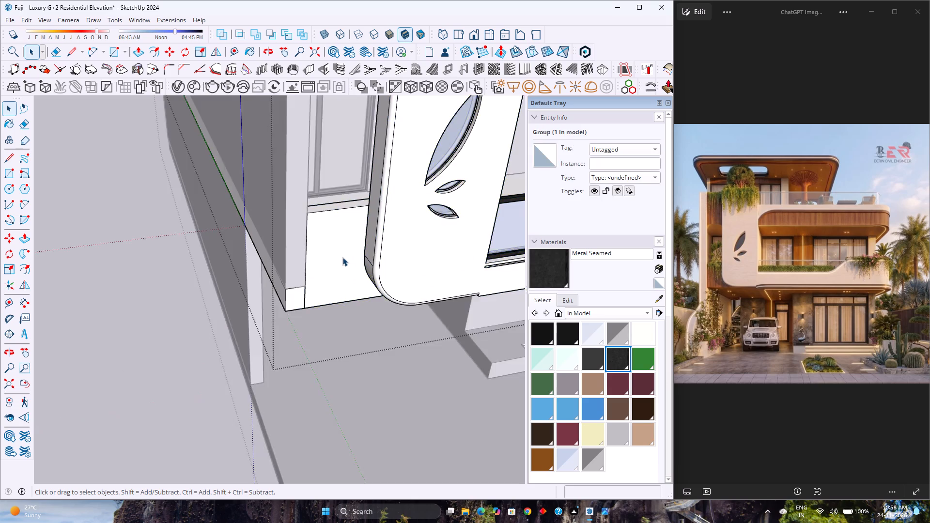
scroll(342, 257, up, 6)
middle_drag(341, 257, 401, 335)
click(335, 237)
scroll(334, 237, up, 4)
double_click(334, 237)
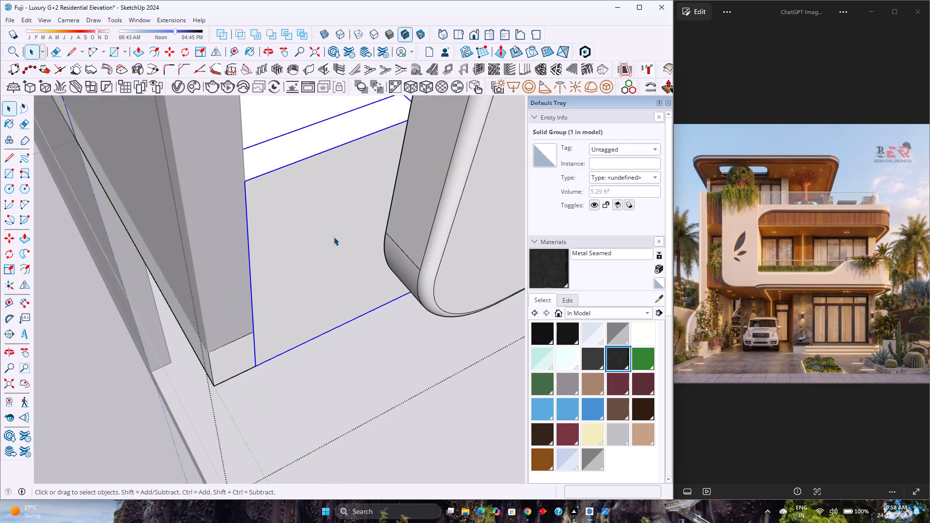
click(334, 237)
key(p)
click(333, 237)
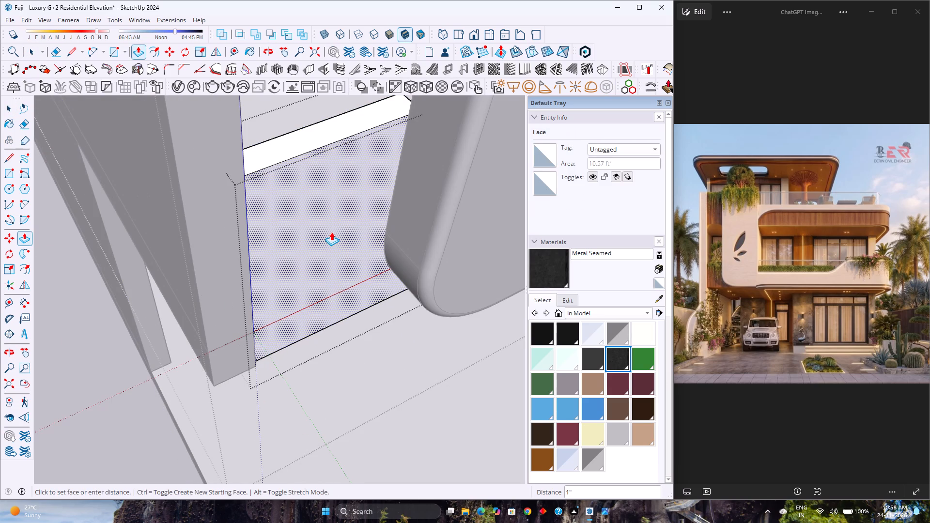
text(0.5)
key(Return)
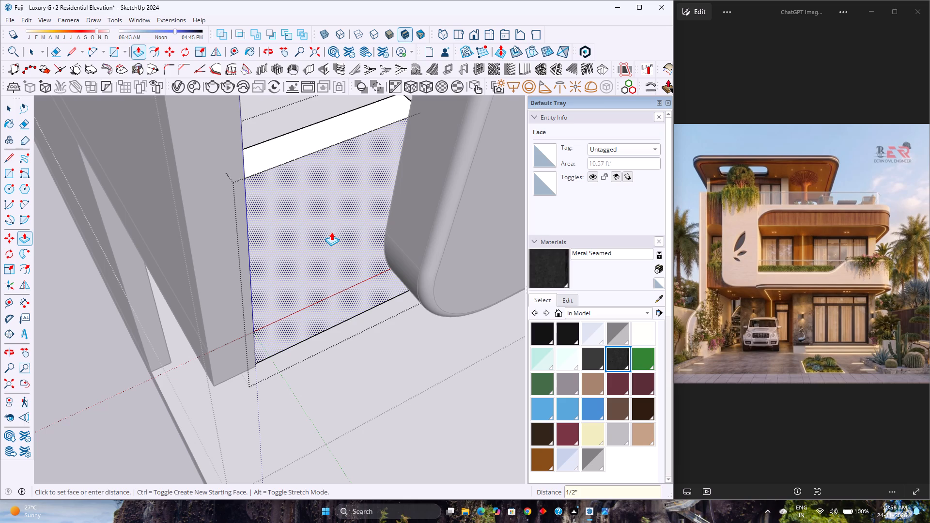
Copy the low wall panel's front face 7' along the red axis, out past the house's side wall.
key(space)
click(335, 231)
key(m)
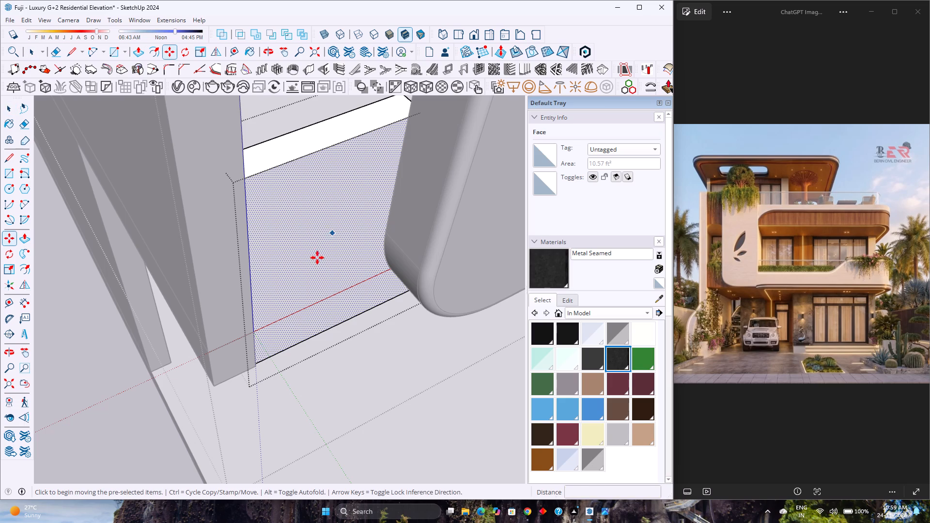
scroll(257, 361, up, 1)
middle_drag(253, 360, 72, 319)
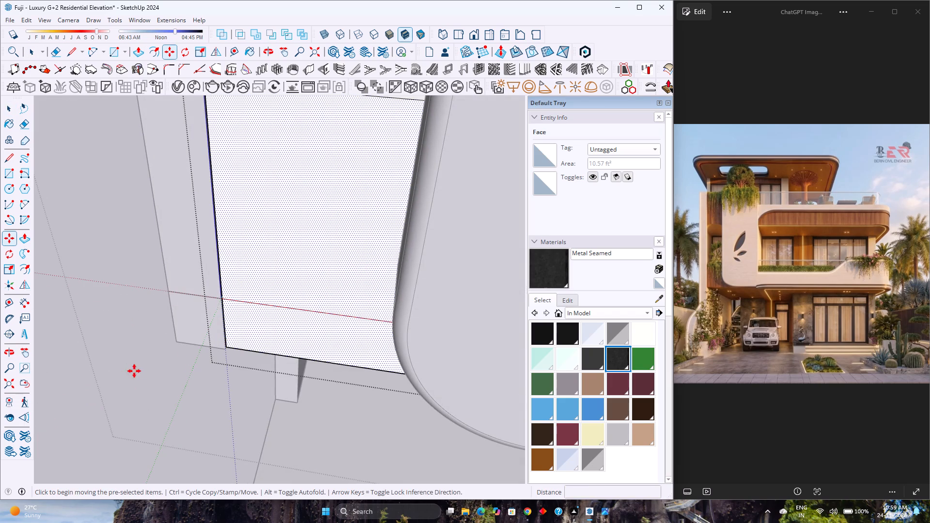
scroll(231, 352, up, 11)
click(225, 342)
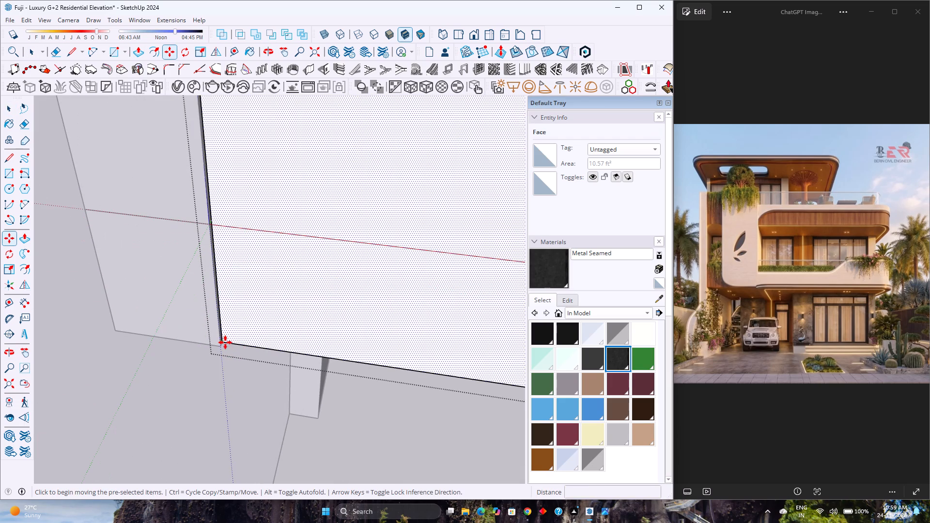
scroll(188, 344, down, 16)
shift+middle_drag(190, 344, 440, 364)
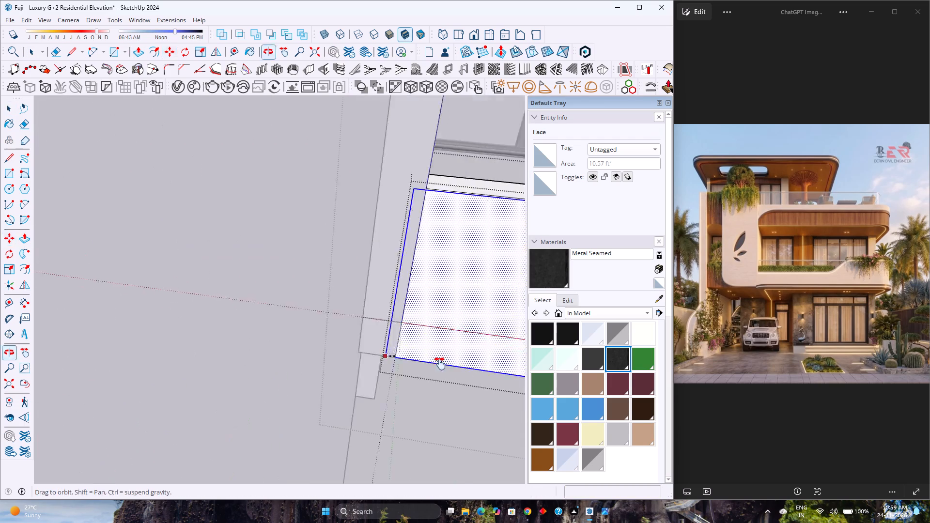
shift+middle_drag(440, 364, 442, 364)
key(Right)
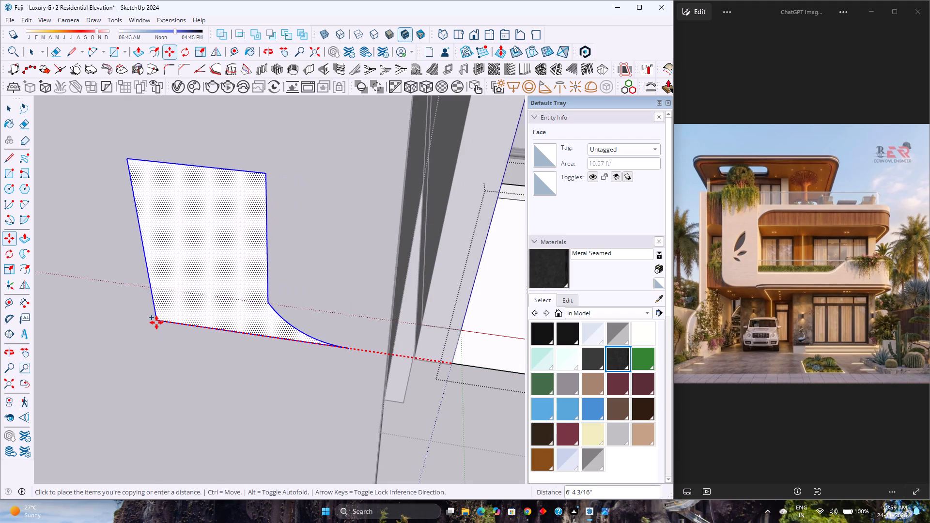
text(7')
key(Return)
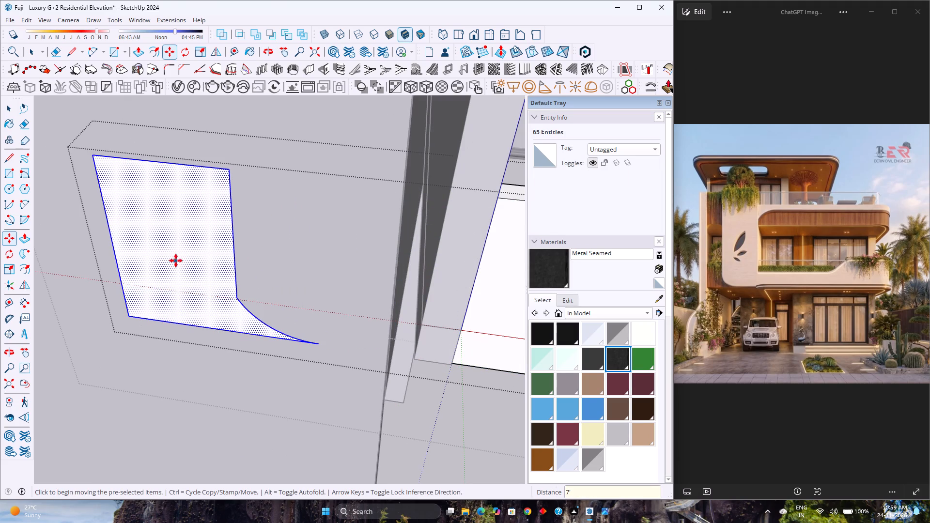
Make the copied panel face a group of its own.
right_click(176, 261)
click(214, 91)
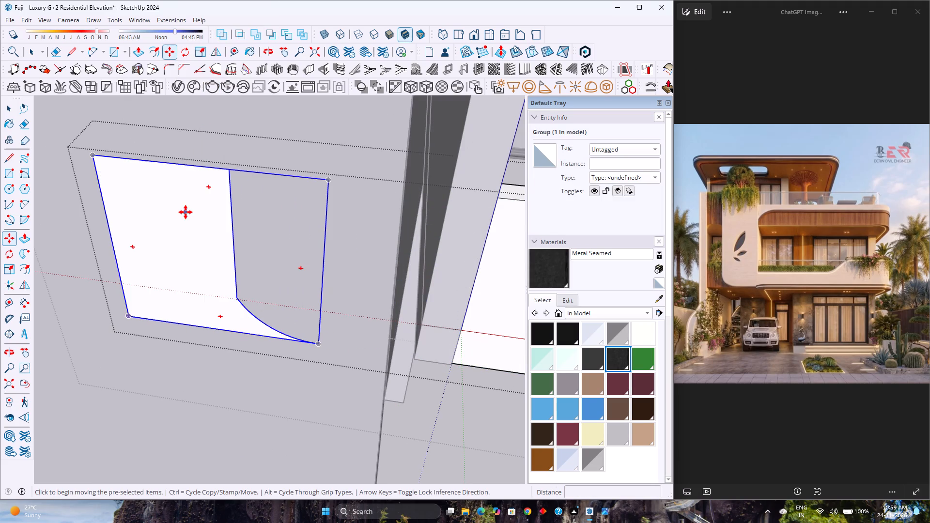
key(space)
Create vertical louvres from the grouped face with depth 0.5", thickness 1", spacing 1.5", angle 0 and front location.
double_click(186, 212)
scroll(186, 212, up, 1)
click(186, 212)
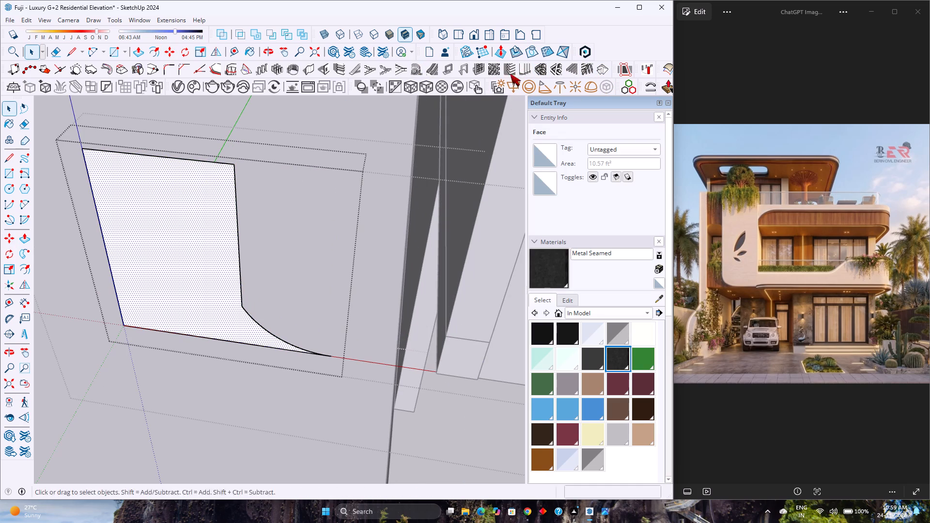
click(525, 65)
click(224, 232)
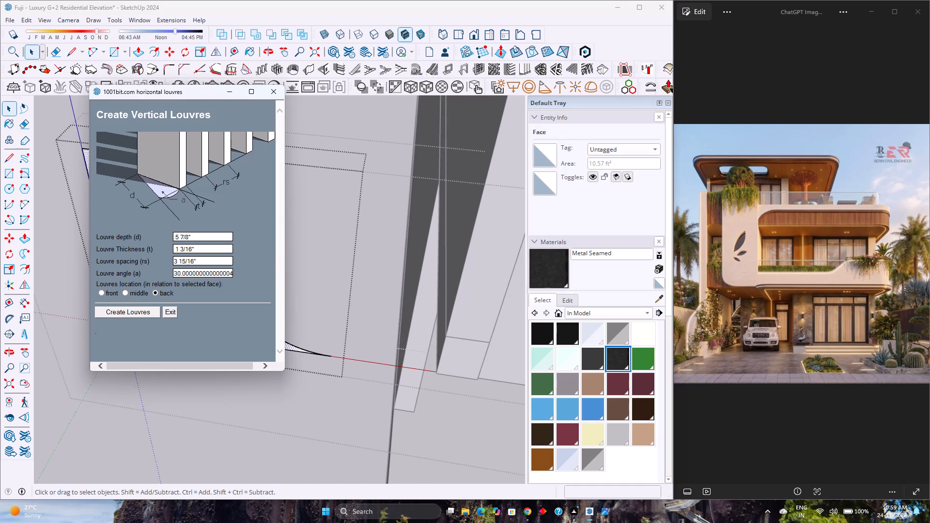
text(0.5")
key(Return)
click(218, 250)
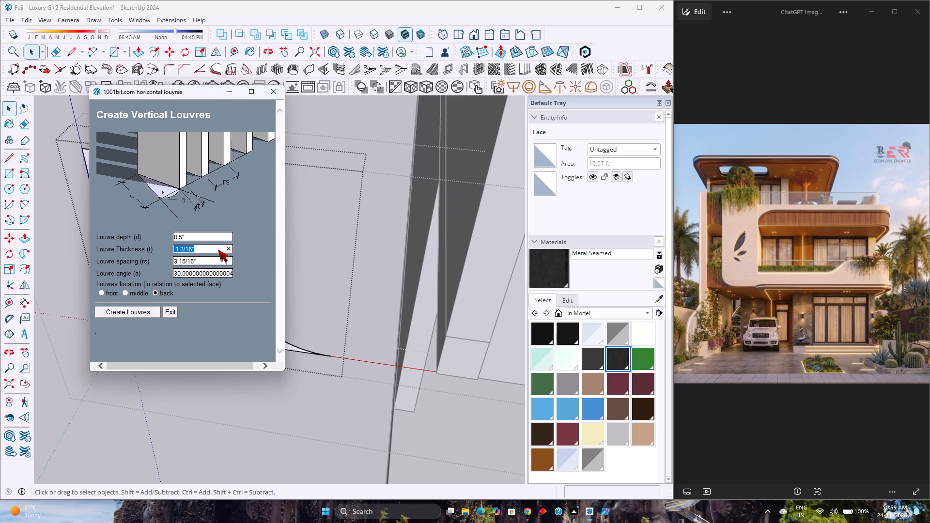
key(1)
key(shift+quotedbl)
key(Return)
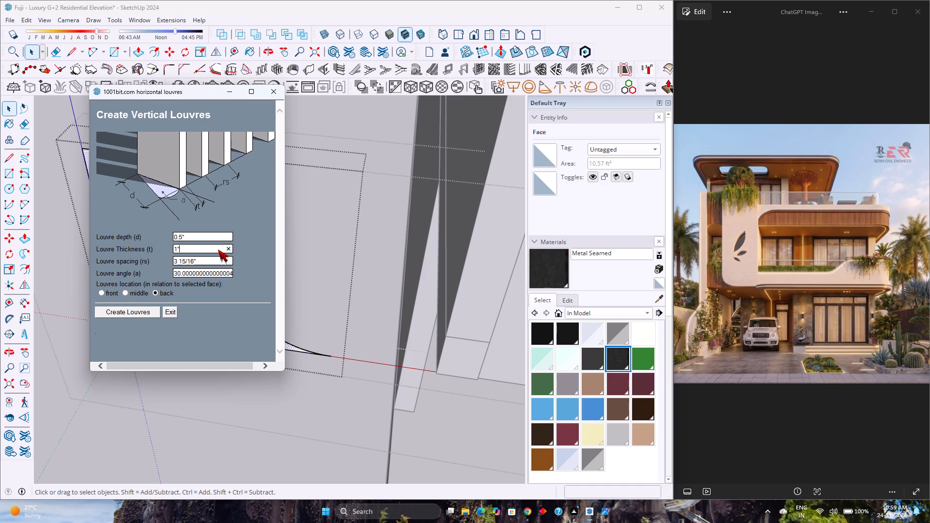
click(215, 256)
text(1.)
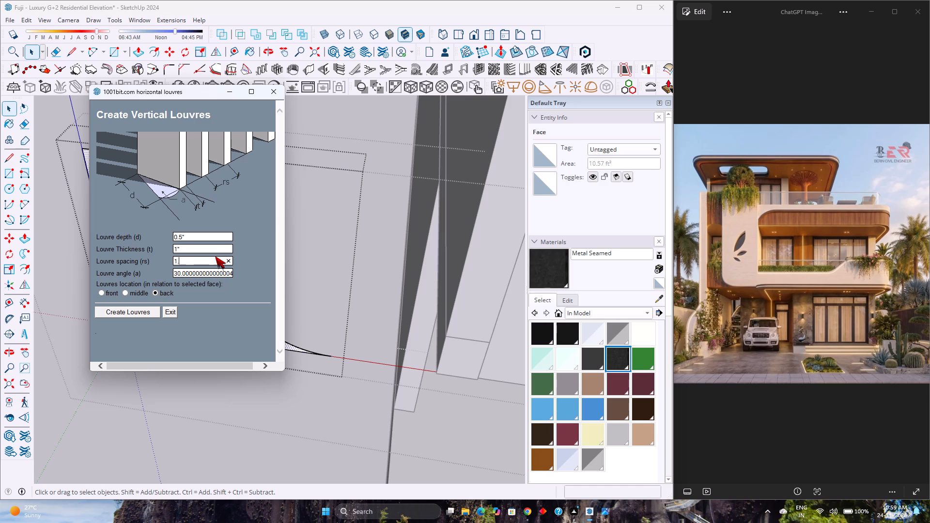
text(5")
key(Return)
click(218, 271)
key(0)
key(Return)
click(100, 294)
click(114, 312)
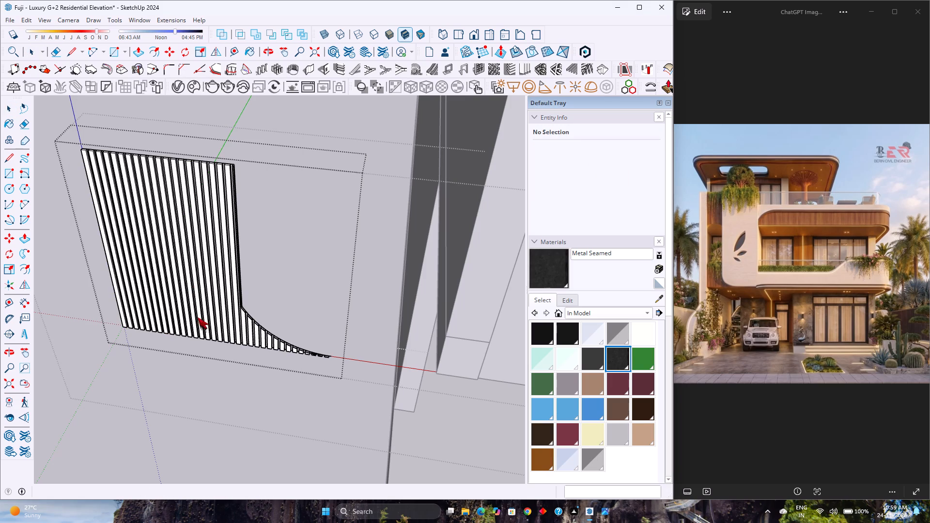
Delete the original face's connected outline edges, including the curved corner arc, leaving only the louvre slats in the group.
scroll(233, 319, up, 9)
middle_drag(247, 310, 0, 422)
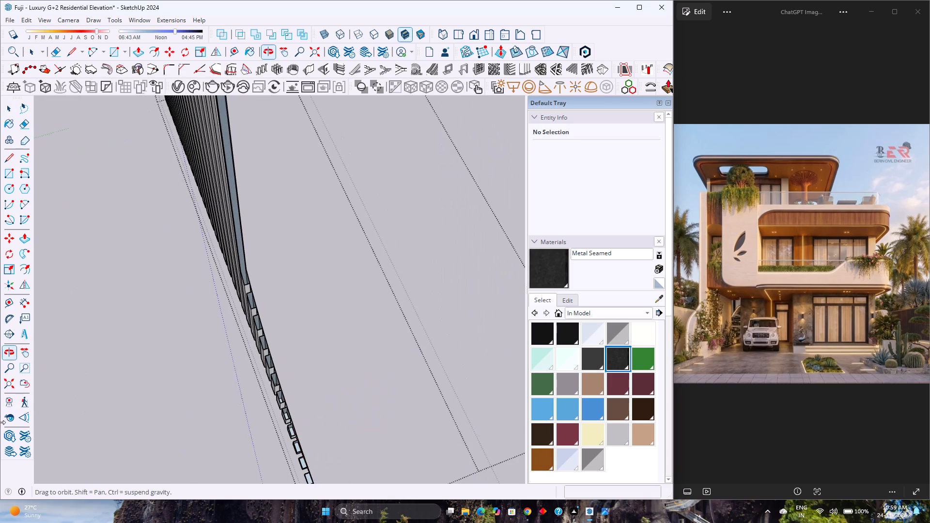
scroll(258, 361, up, 3)
scroll(261, 342, down, 1)
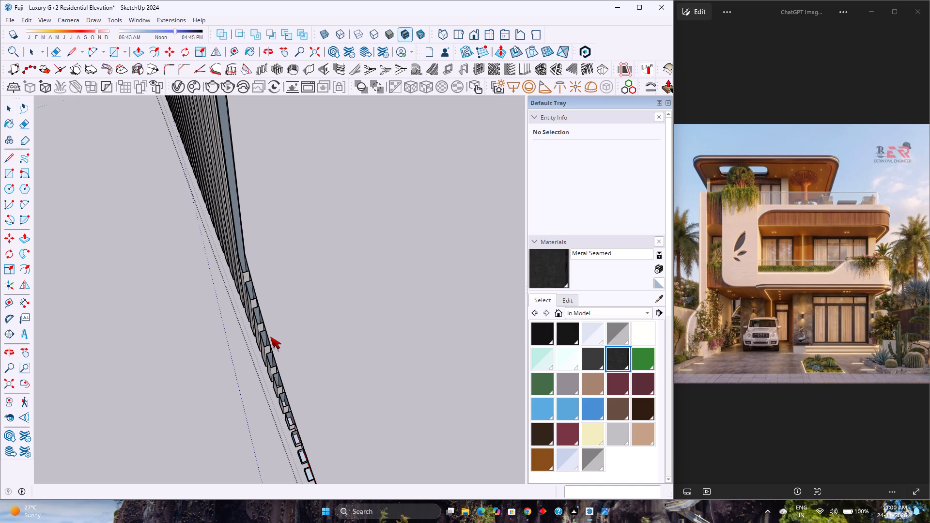
scroll(266, 322, up, 3)
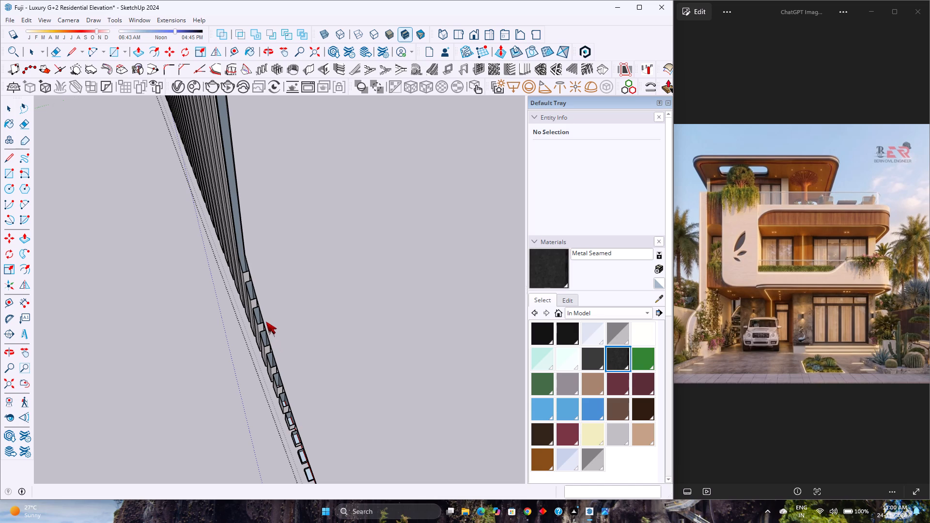
key(Escape)
click(267, 317)
scroll(265, 313, up, 3)
double_click(258, 314)
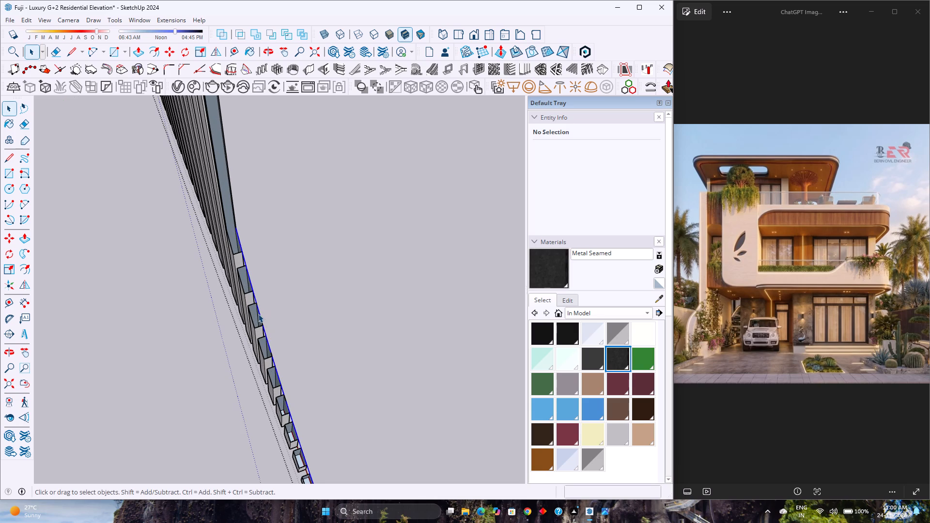
scroll(258, 314, up, 4)
scroll(258, 314, down, 3)
middle_drag(270, 315, 25, 279)
scroll(361, 292, up, 2)
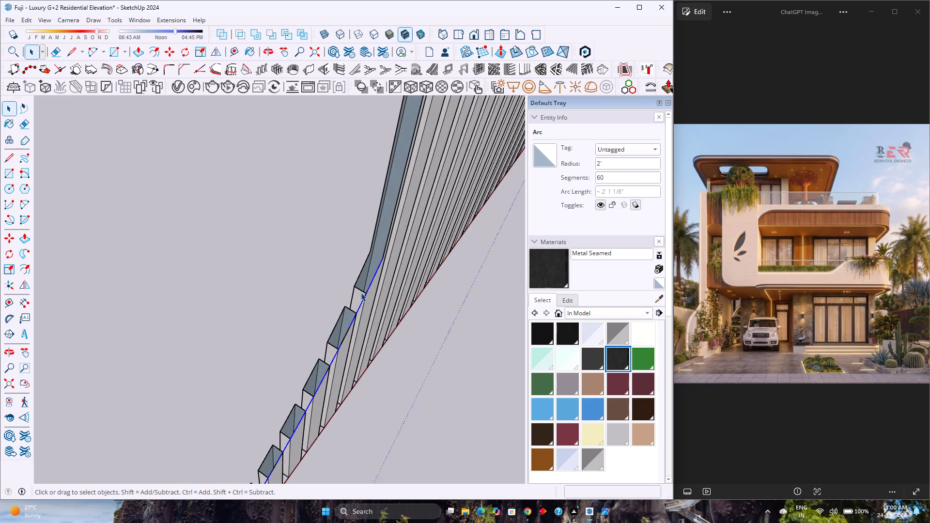
scroll(361, 292, up, 2)
triple_click(361, 302)
click(361, 302)
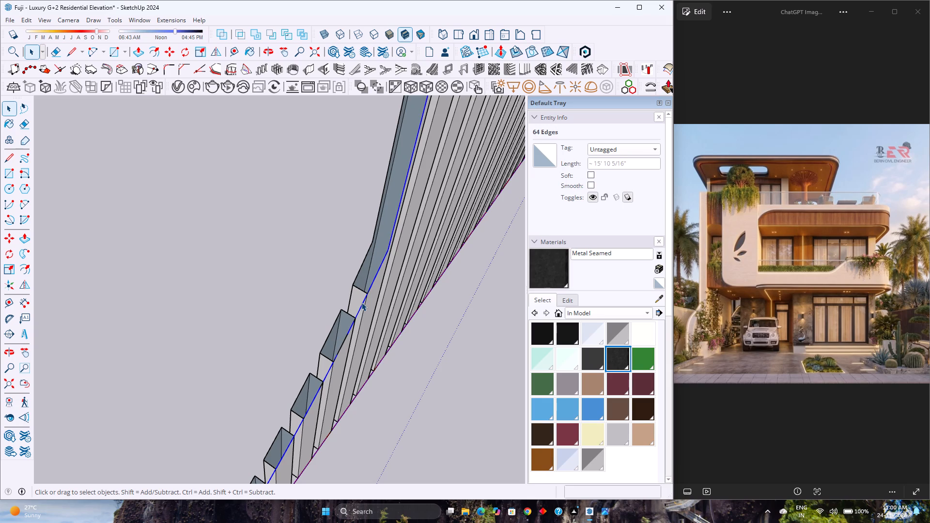
key(Delete)
Examine the vertical louvre slats from several angles, including their ends along the curved corner.
scroll(361, 302, down, 12)
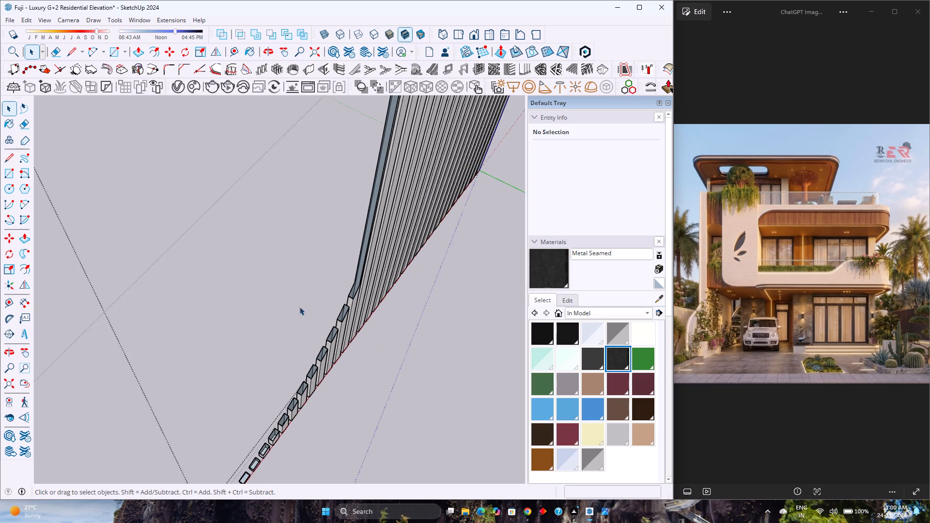
middle_drag(287, 308, 364, 306)
scroll(339, 306, down, 3)
middle_drag(290, 313, 512, 323)
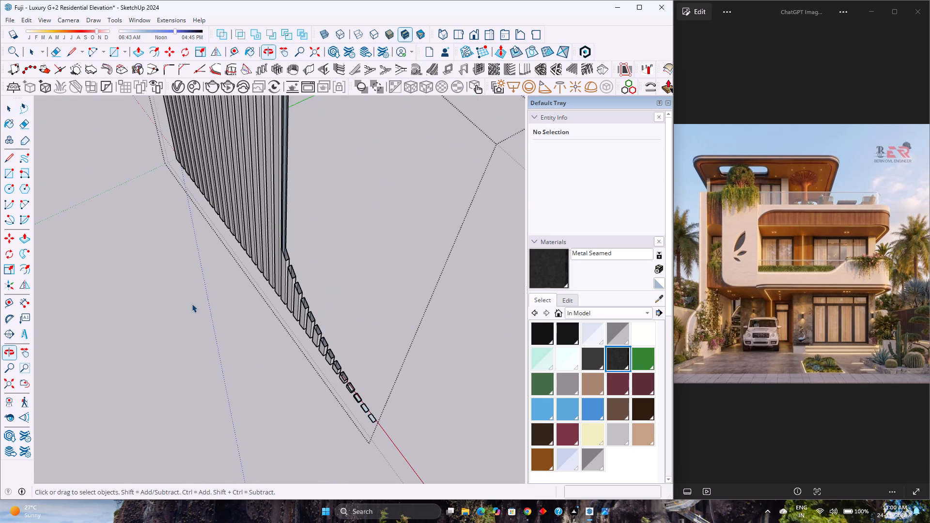
shift+middle_drag(220, 294, 137, 369)
middle_drag(142, 362, 248, 346)
scroll(246, 336, down, 4)
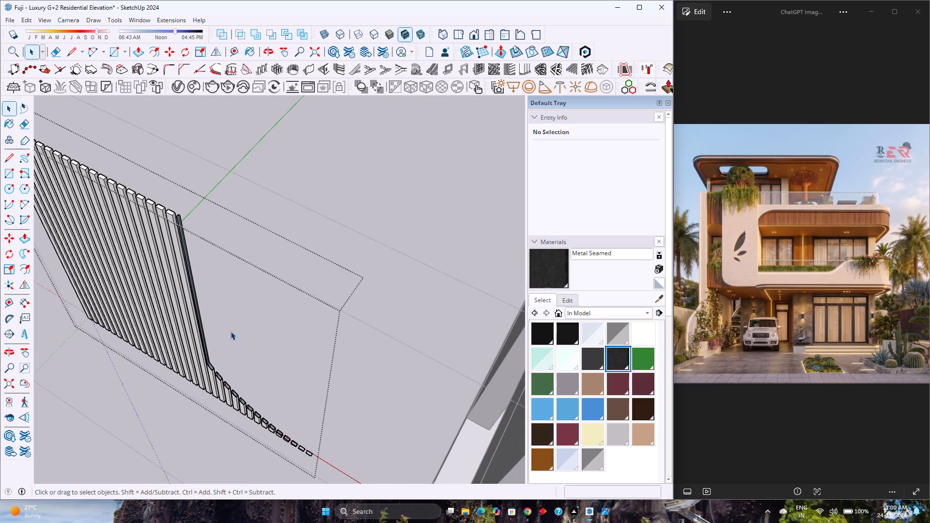
Move the finished louvre group 7' along the red axis onto the low first-floor wall beside the leaf-panel frame.
middle_drag(227, 333, 354, 250)
key(Escape)
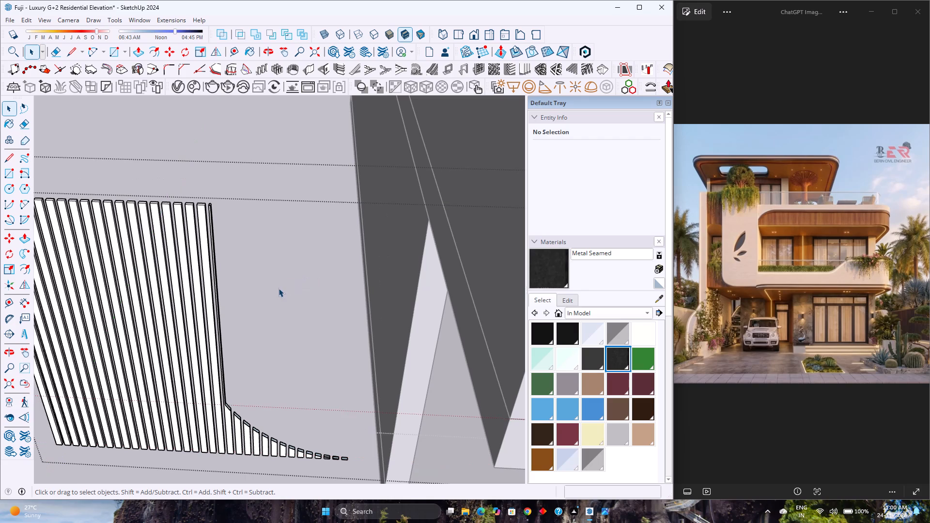
click(176, 321)
scroll(176, 321, down, 6)
key(m)
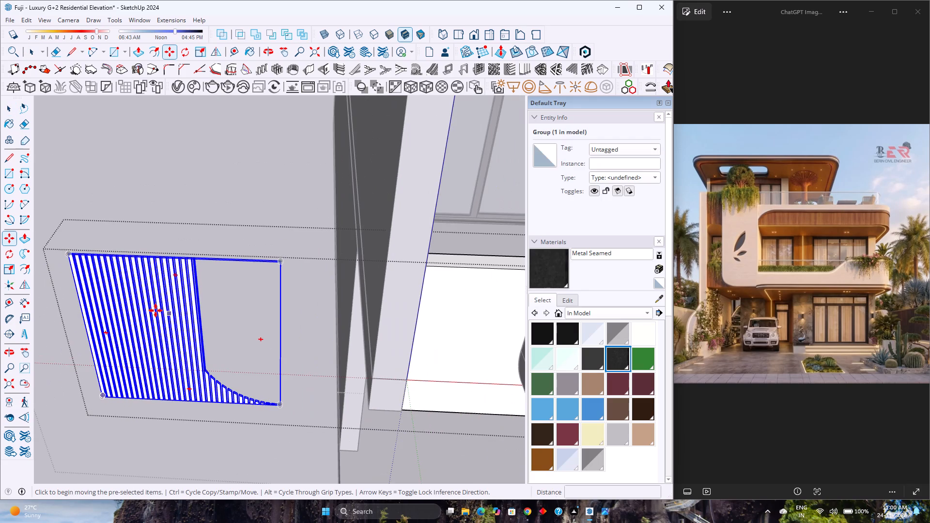
scroll(70, 259, up, 7)
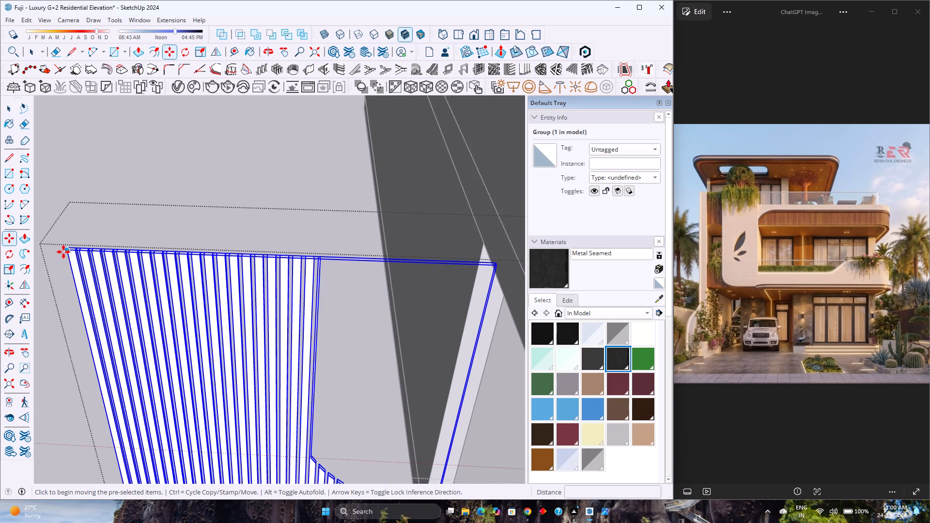
scroll(63, 252, up, 11)
click(72, 247)
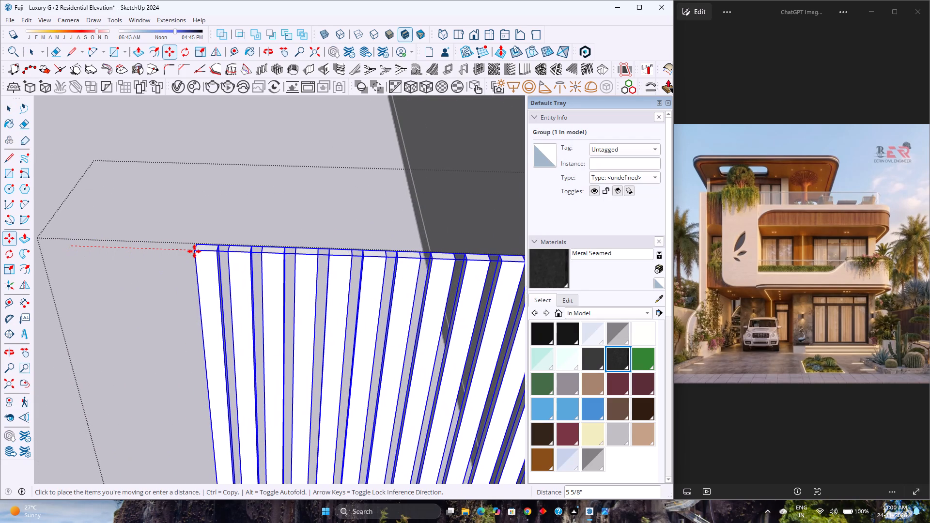
text(7')
key(Return)
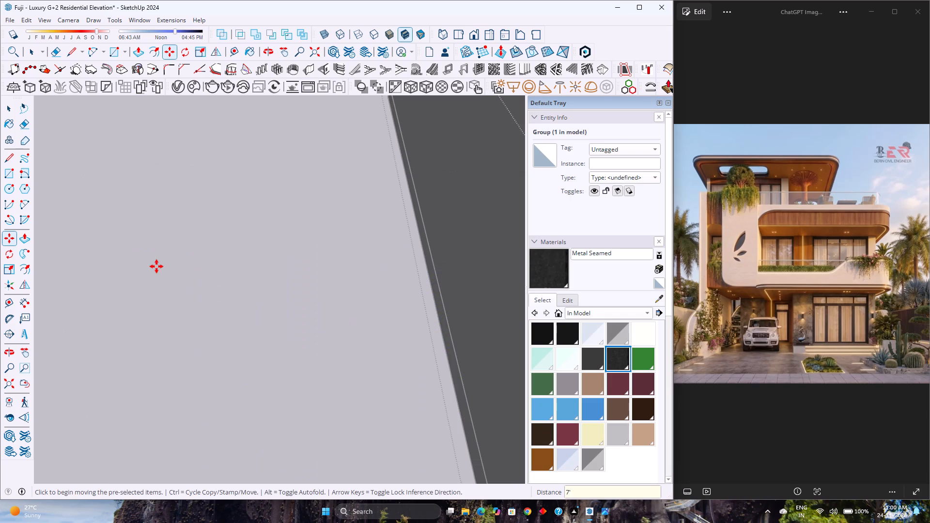
Examine the louvre cladding's fit against the low wall and the curved leaf-panel frame, up close and across the front elevation.
scroll(156, 266, down, 20)
scroll(156, 266, down, 8)
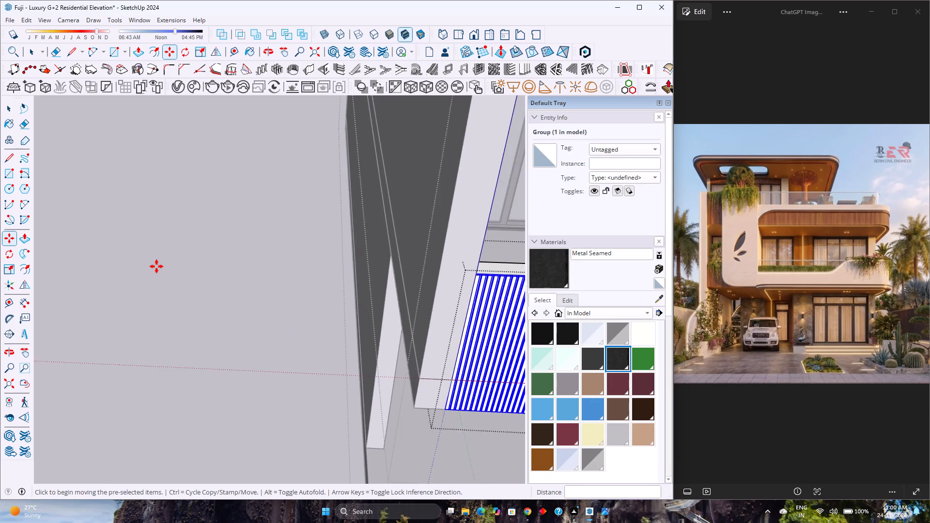
scroll(156, 266, down, 4)
middle_drag(375, 358, 253, 290)
scroll(366, 336, up, 4)
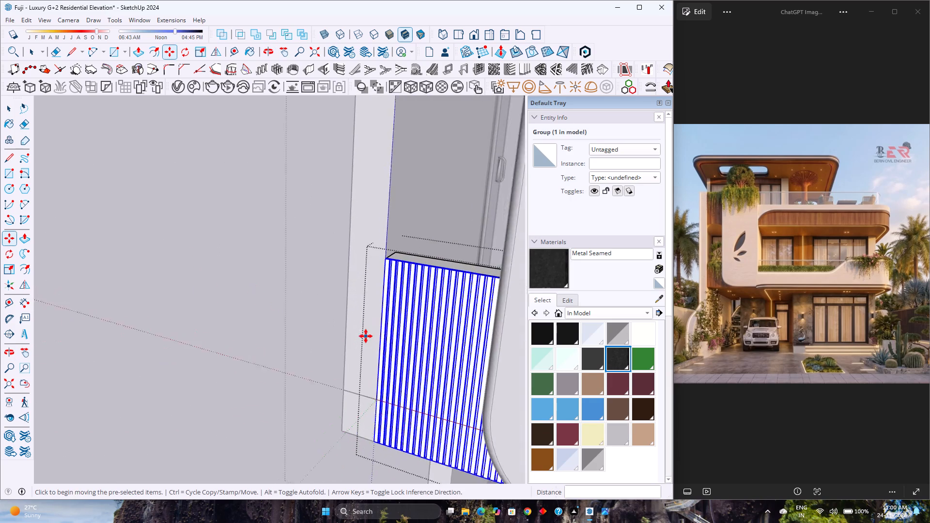
middle_drag(377, 349, 538, 417)
shift+middle_drag(389, 327, 166, 382)
middle_drag(181, 380, 383, 393)
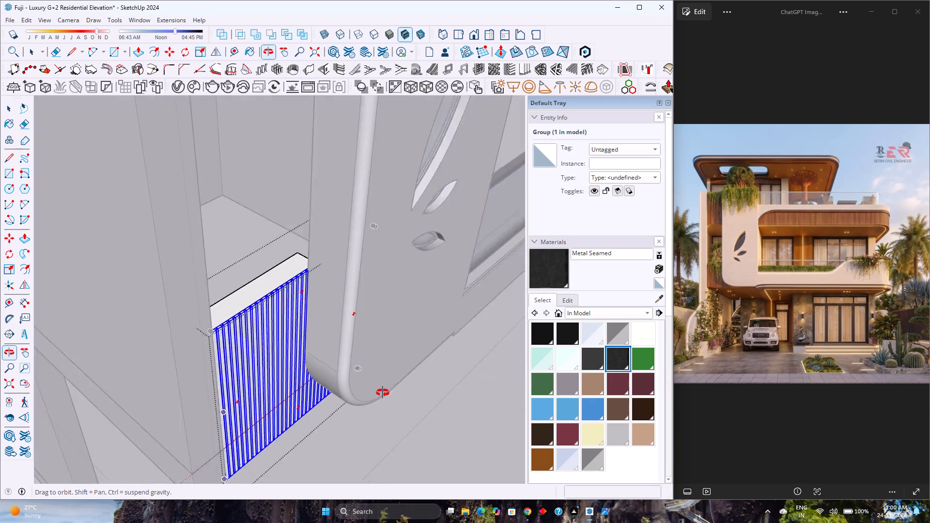
middle_drag(383, 393, 384, 392)
key(space)
key(Escape)
scroll(311, 292, up, 8)
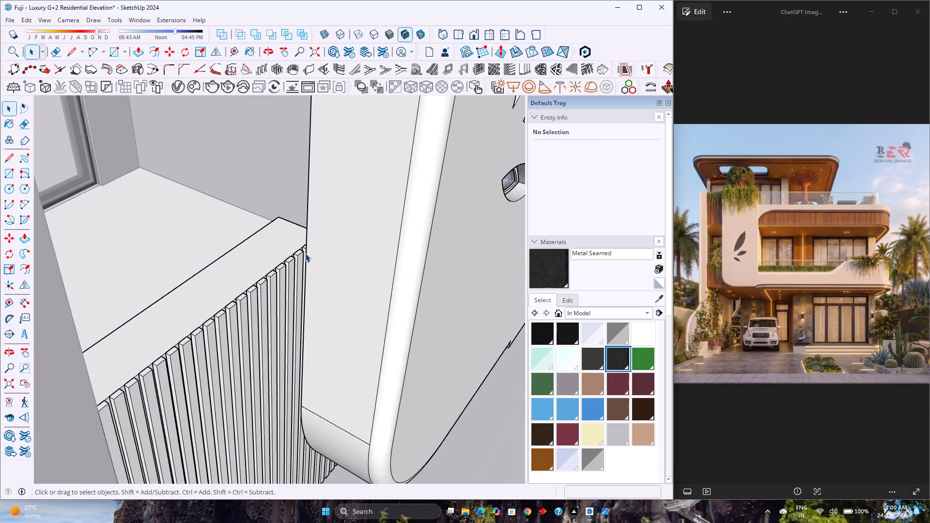
scroll(305, 253, up, 2)
middle_drag(305, 253, 573, 448)
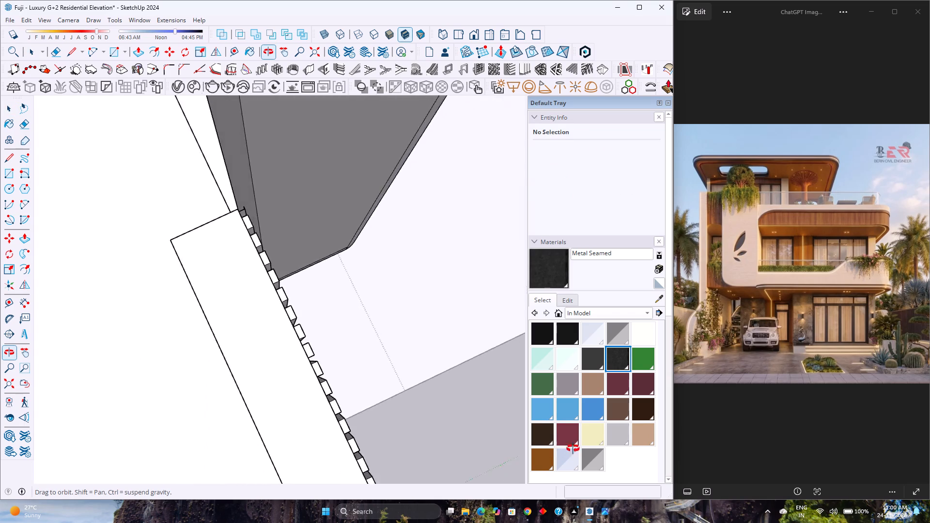
middle_drag(573, 448, 178, 343)
scroll(178, 339, down, 4)
middle_drag(209, 383, 403, 298)
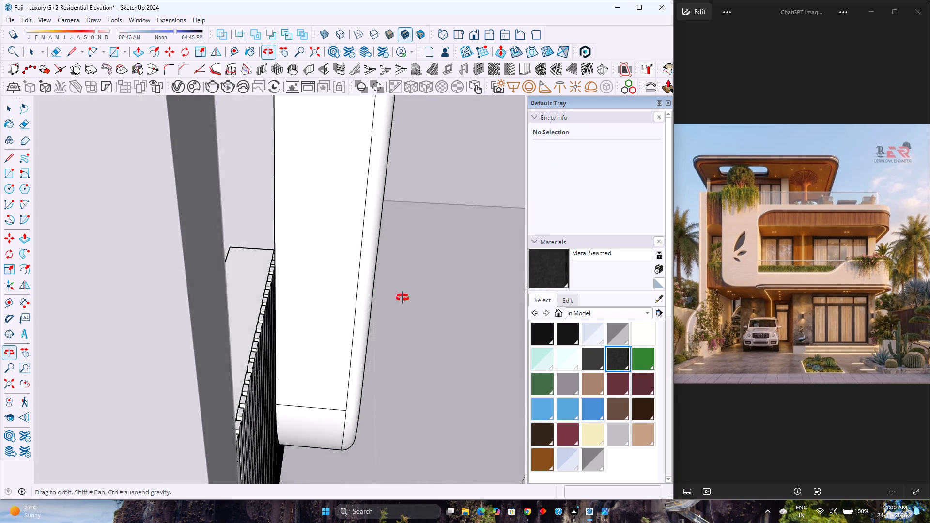
middle_drag(403, 298, 215, 257)
scroll(215, 255, down, 3)
middle_drag(269, 395, 178, 298)
scroll(177, 283, down, 4)
middle_drag(254, 446, 232, 295)
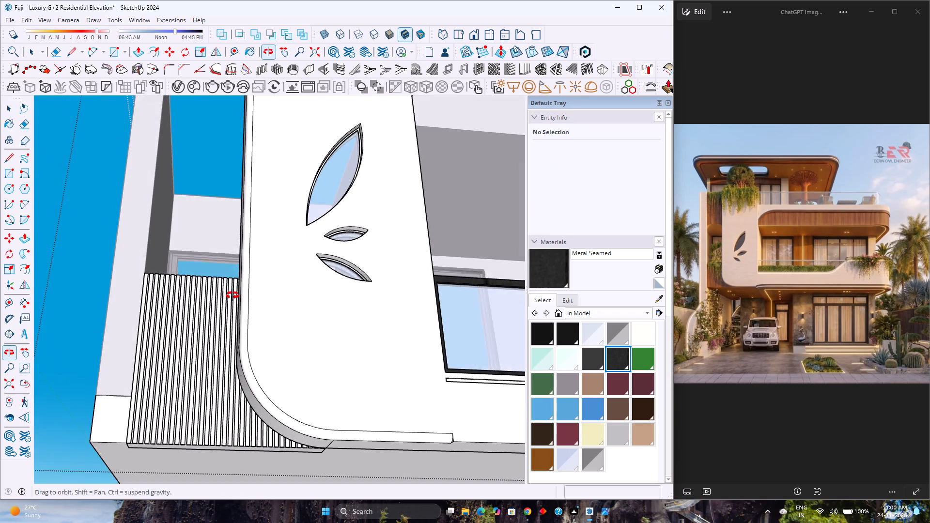
middle_drag(232, 295, 233, 294)
scroll(283, 431, down, 6)
middle_drag(278, 372, 233, 460)
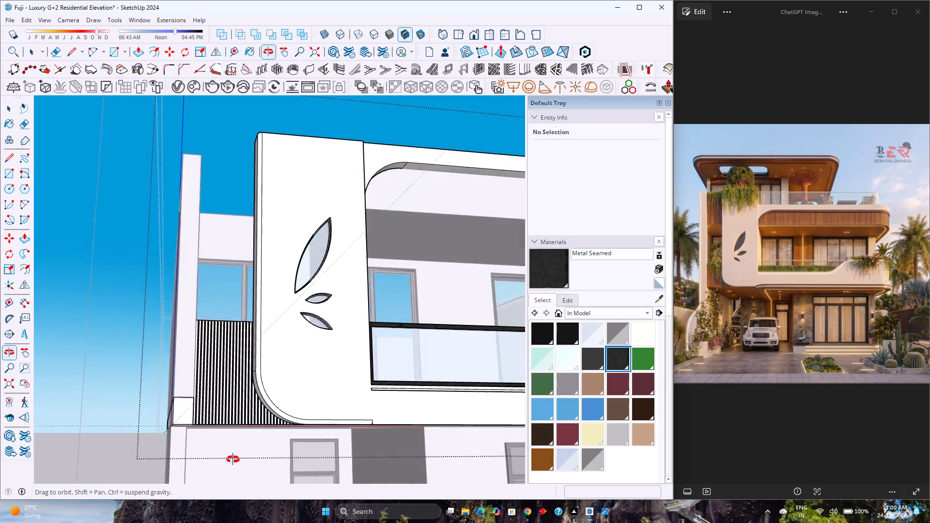
middle_drag(233, 460, 145, 460)
middle_click(145, 460)
scroll(239, 408, down, 2)
middle_drag(239, 408, 288, 450)
click(119, 399)
scroll(119, 398, down, 2)
middle_drag(119, 398, 171, 400)
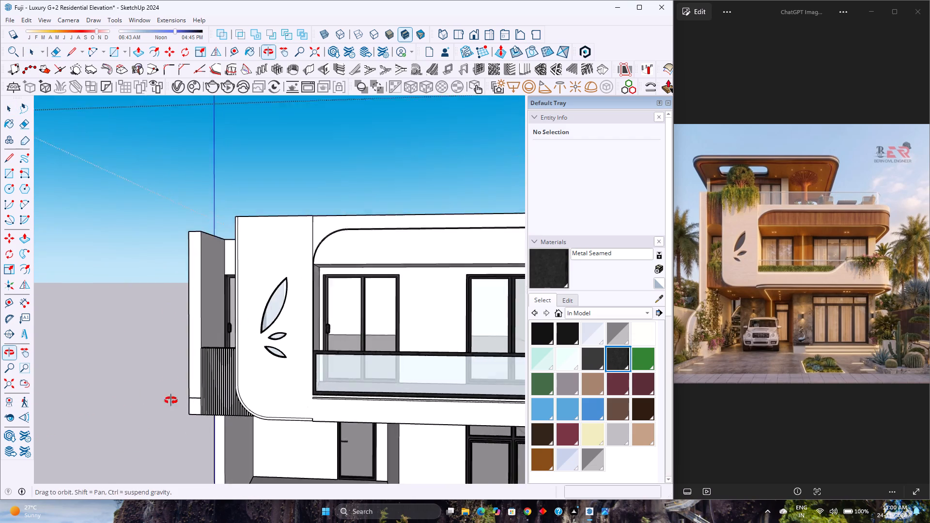
middle_drag(171, 400, 205, 397)
scroll(205, 395, down, 4)
middle_drag(334, 444, 259, 395)
middle_click(257, 395)
scroll(254, 388, down, 3)
middle_drag(254, 388, 303, 416)
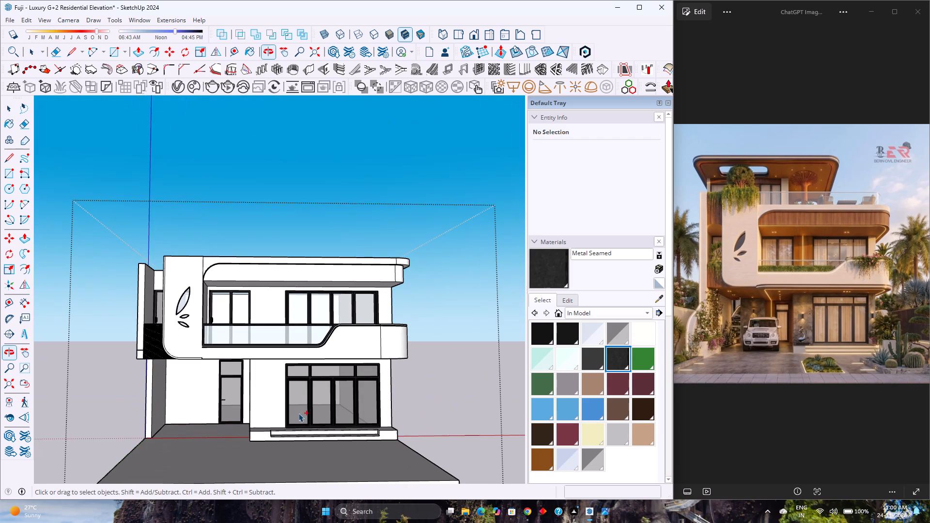
Save the model.
key(ctrl+s)
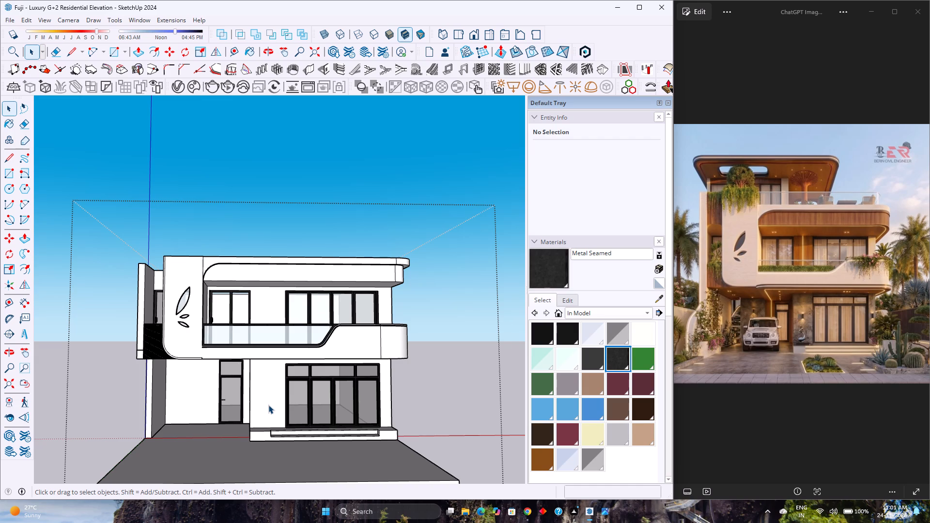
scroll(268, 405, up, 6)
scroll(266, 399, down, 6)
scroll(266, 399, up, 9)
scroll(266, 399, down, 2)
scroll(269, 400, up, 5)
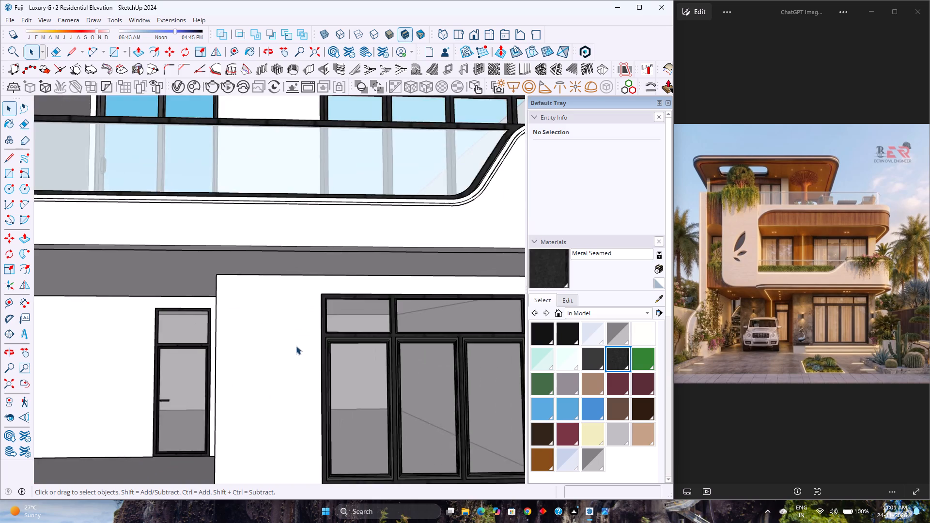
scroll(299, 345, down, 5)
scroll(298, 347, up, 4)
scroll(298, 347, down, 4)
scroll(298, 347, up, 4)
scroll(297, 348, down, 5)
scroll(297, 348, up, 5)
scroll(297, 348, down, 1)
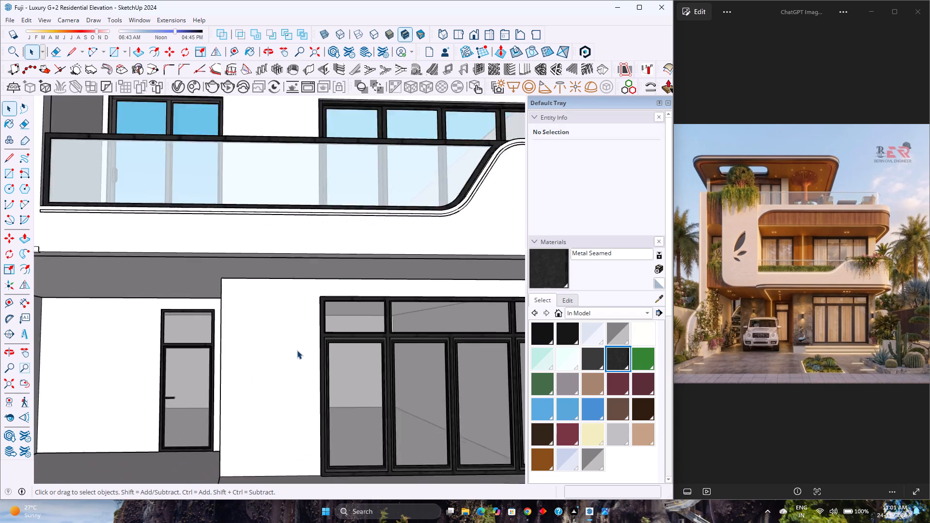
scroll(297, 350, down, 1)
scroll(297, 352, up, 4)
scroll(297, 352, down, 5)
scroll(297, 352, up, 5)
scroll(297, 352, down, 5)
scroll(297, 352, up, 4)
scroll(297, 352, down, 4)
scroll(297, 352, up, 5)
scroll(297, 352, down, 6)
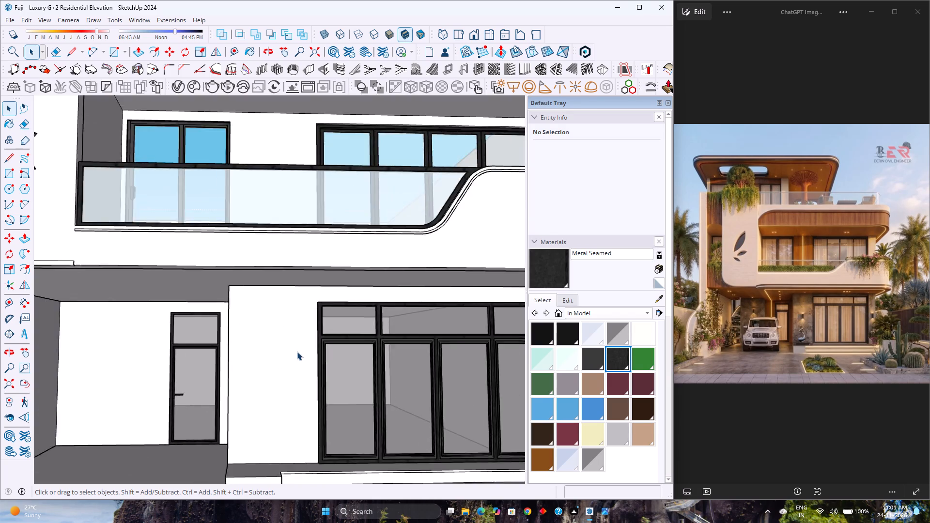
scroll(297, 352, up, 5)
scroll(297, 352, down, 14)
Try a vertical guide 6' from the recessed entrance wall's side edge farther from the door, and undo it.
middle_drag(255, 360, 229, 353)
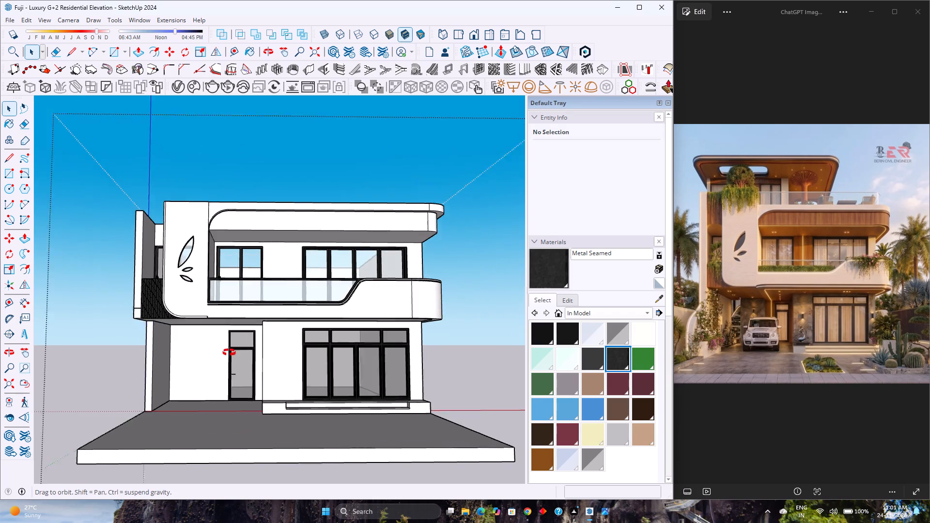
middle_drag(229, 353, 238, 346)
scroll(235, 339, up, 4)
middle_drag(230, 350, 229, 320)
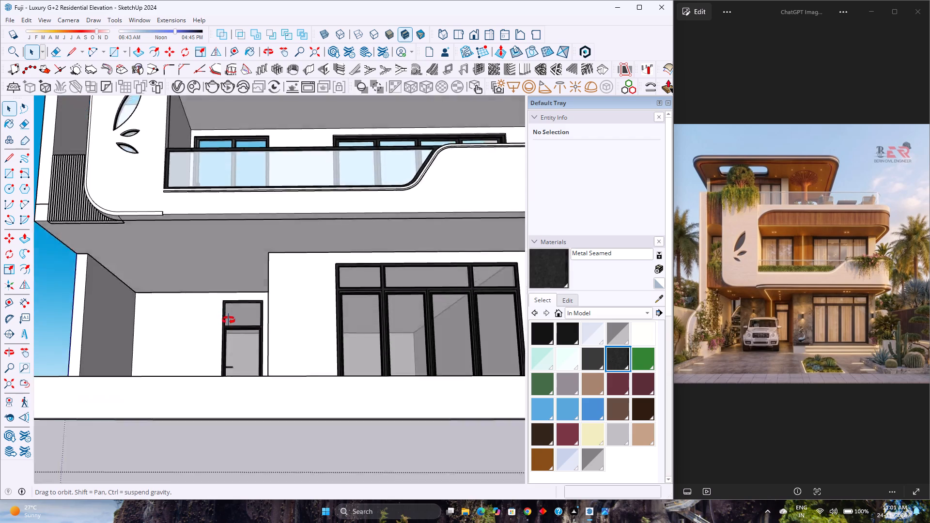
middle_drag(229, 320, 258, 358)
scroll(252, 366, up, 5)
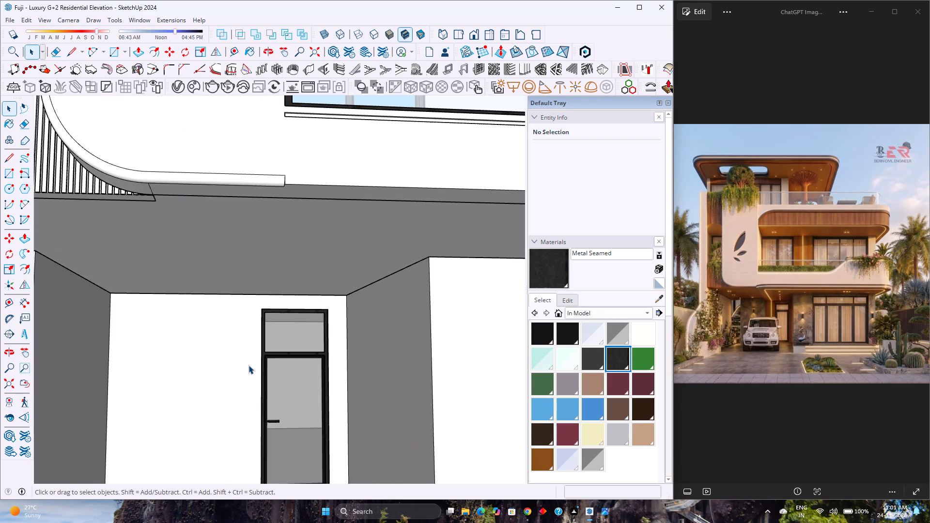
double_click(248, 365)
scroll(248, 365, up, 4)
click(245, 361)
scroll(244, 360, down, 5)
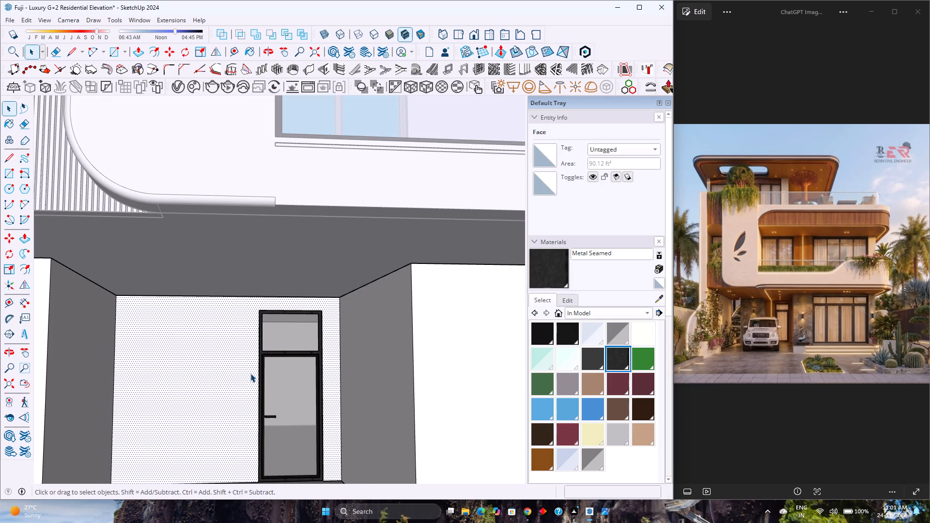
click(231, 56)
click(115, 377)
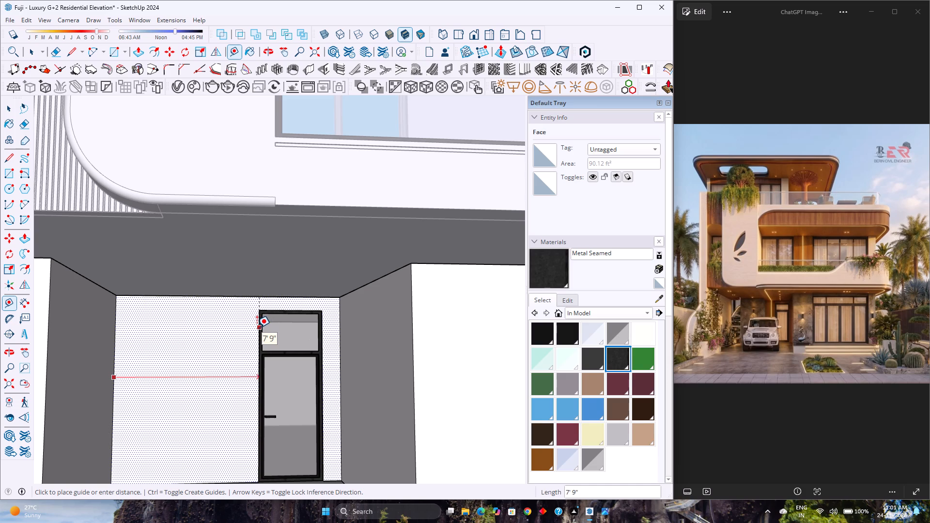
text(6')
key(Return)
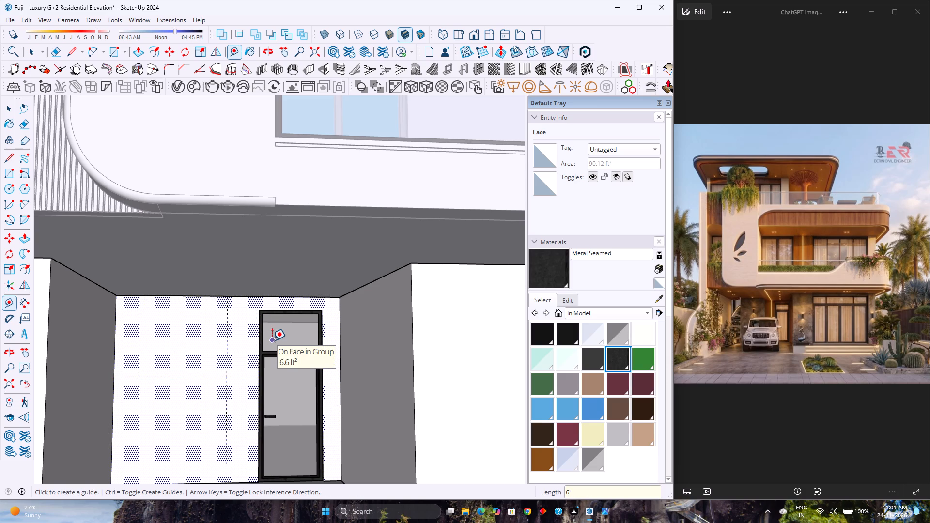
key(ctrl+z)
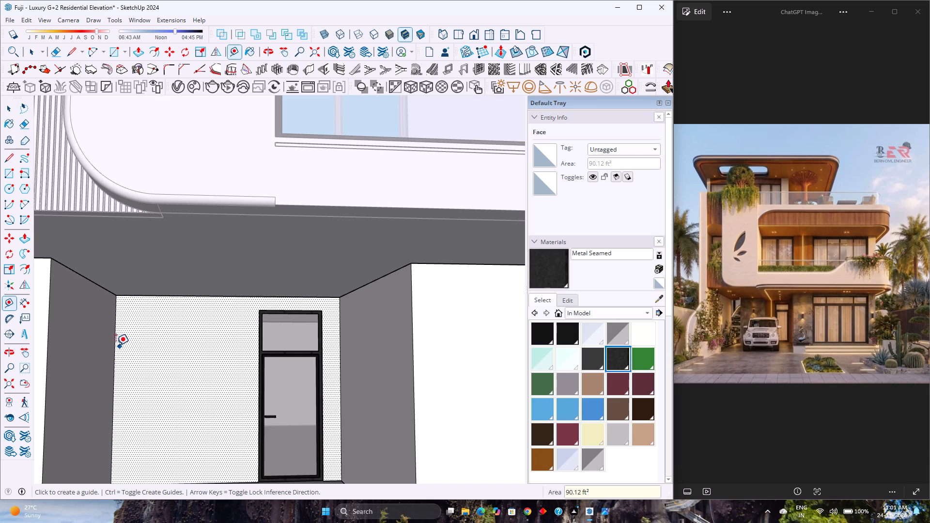
Place a vertical guide 5'10" from the recessed entrance wall's side edge farther from the door, and leave the group.
click(115, 345)
key(8)
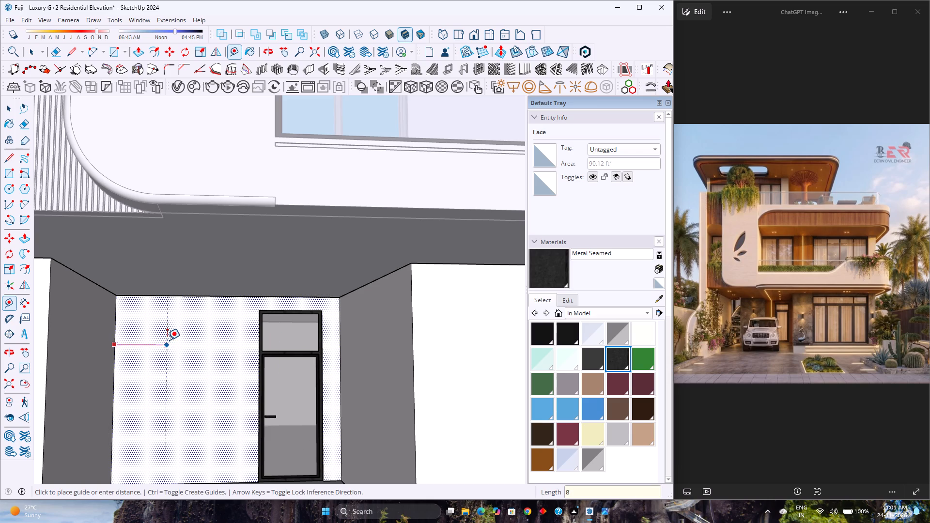
key(BackSpace)
key(5)
key(period)
key(BackSpace)
key(apostrophe)
text(10)
key(Return)
key(space)
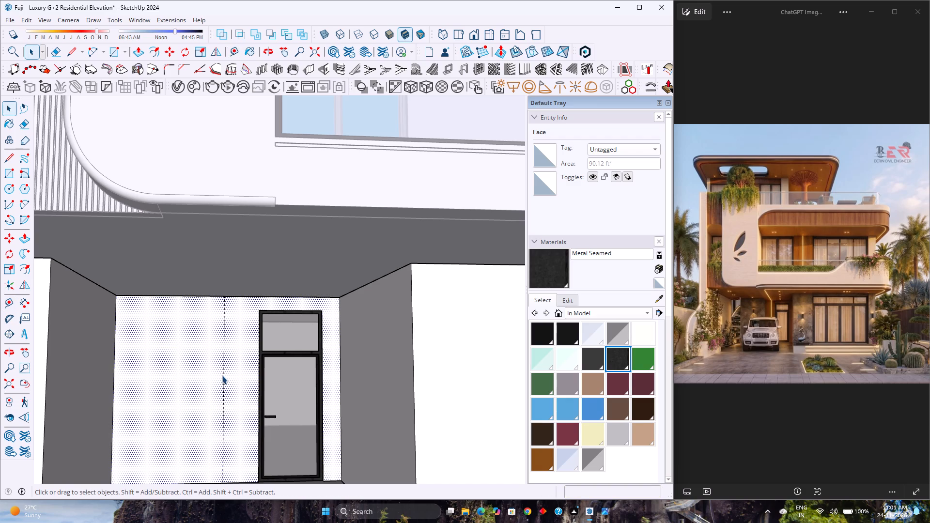
key(Escape)
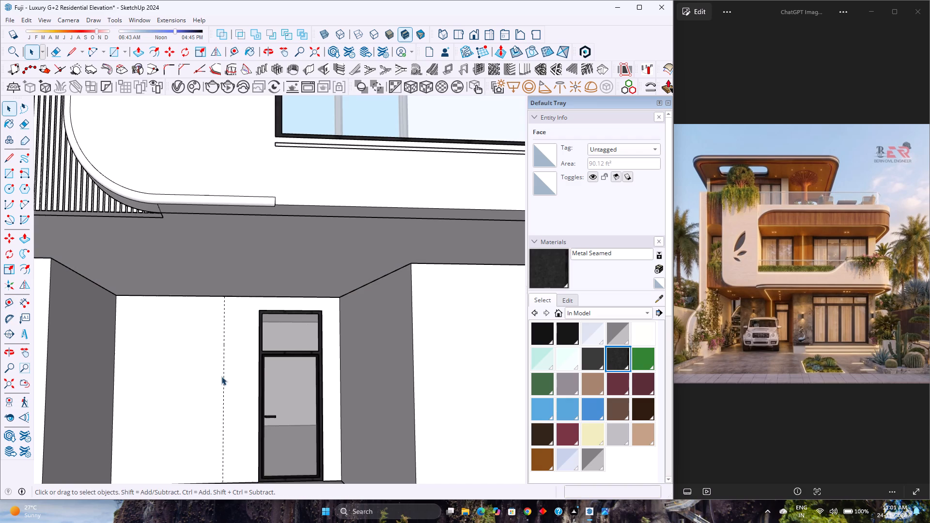
Inside the ground-floor wall group, draw a 10' vertical line along the guide from the recessed wall's top edge to its bottom edge.
click(203, 375)
scroll(203, 375, up, 3)
scroll(203, 375, down, 3)
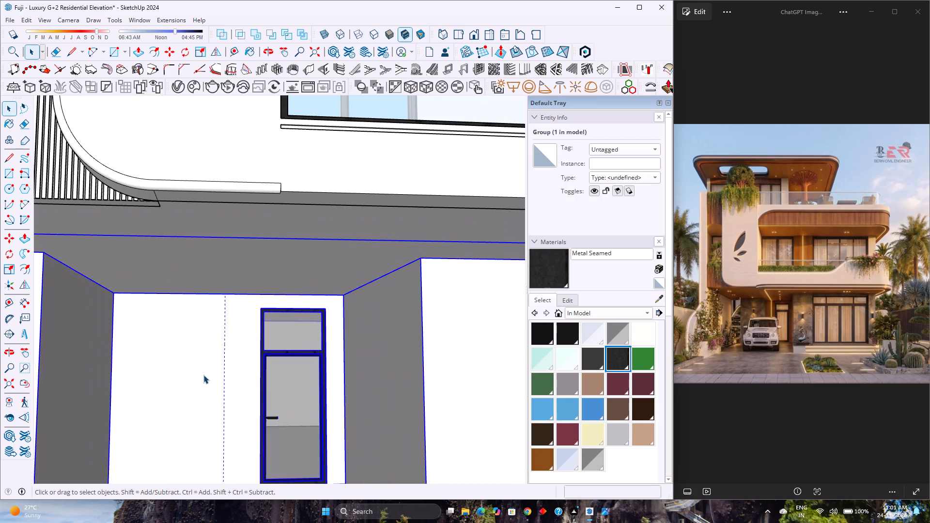
key(l)
key(space)
double_click(229, 332)
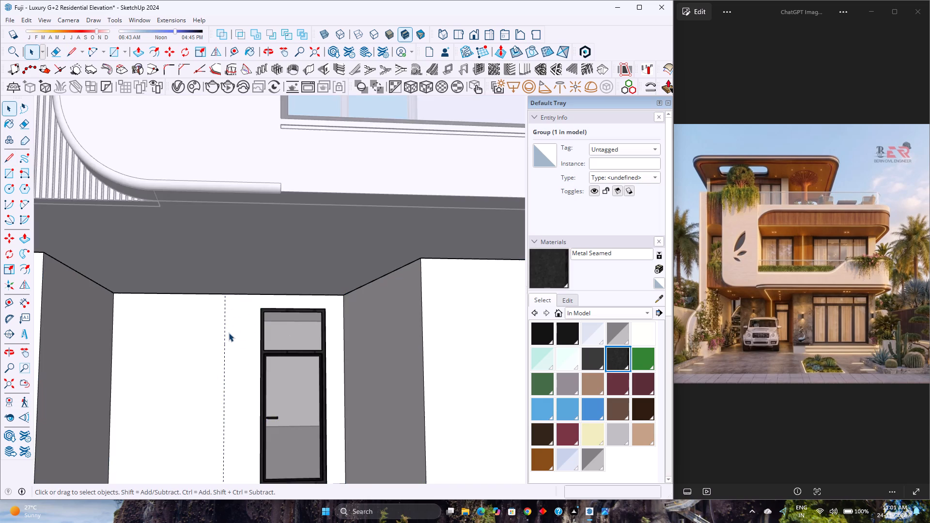
scroll(228, 333, up, 2)
key(l)
scroll(227, 336, down, 4)
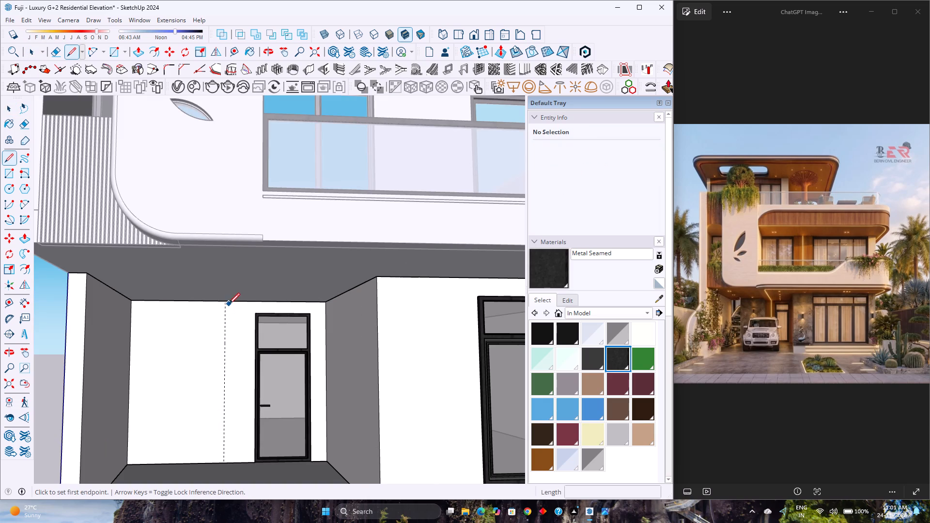
click(226, 302)
click(229, 463)
Push/Pull the recessed entrance wall's panel farther from the door by 0.5", and leave the wall group.
key(space)
click(236, 418)
scroll(236, 418, up, 2)
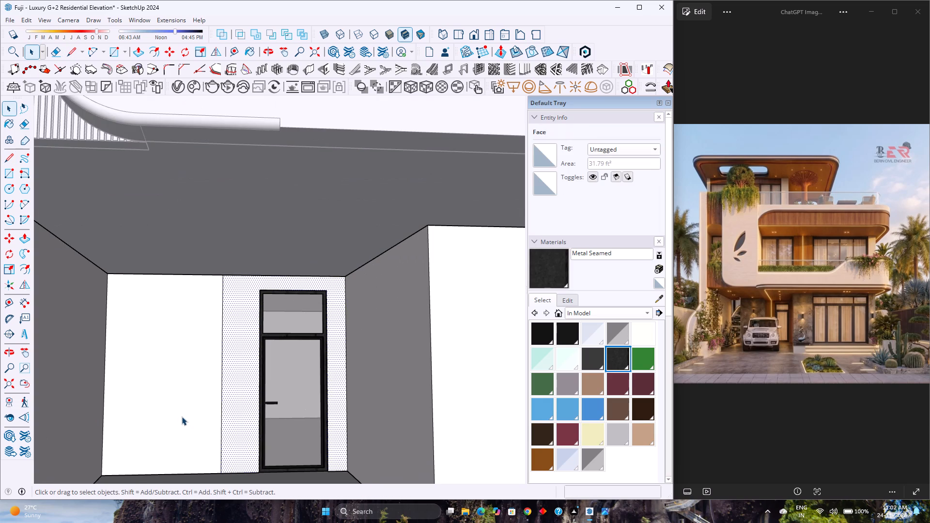
click(184, 415)
key(p)
click(184, 415)
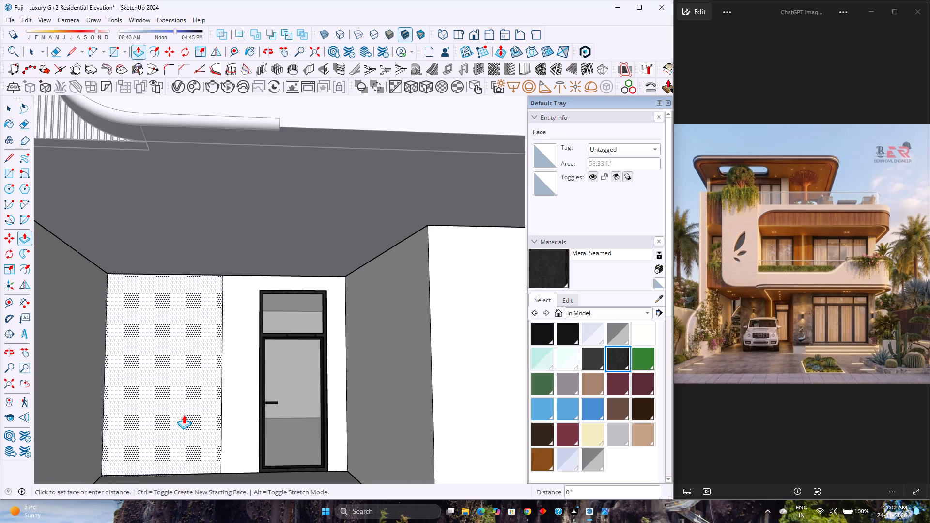
middle_drag(184, 414, 217, 445)
scroll(213, 435, down, 3)
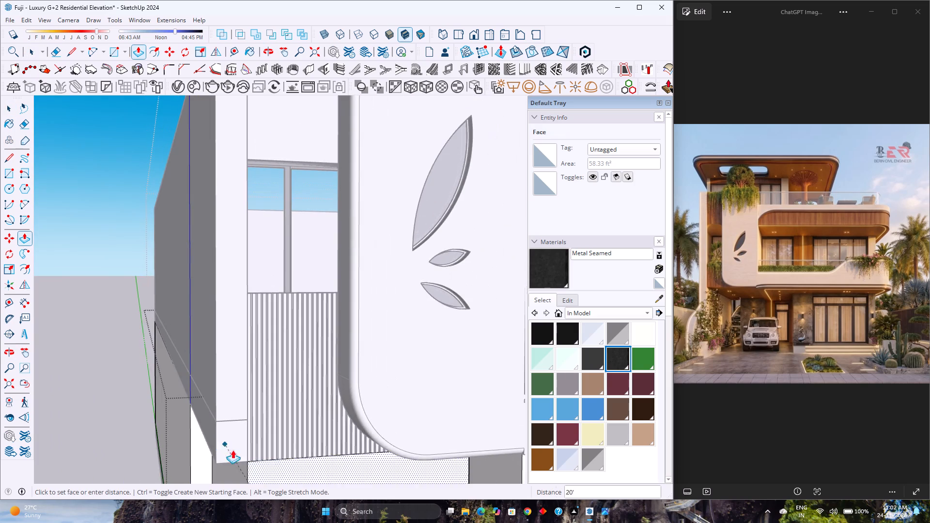
shift+middle_drag(257, 464, 174, 324)
key(0)
key(period)
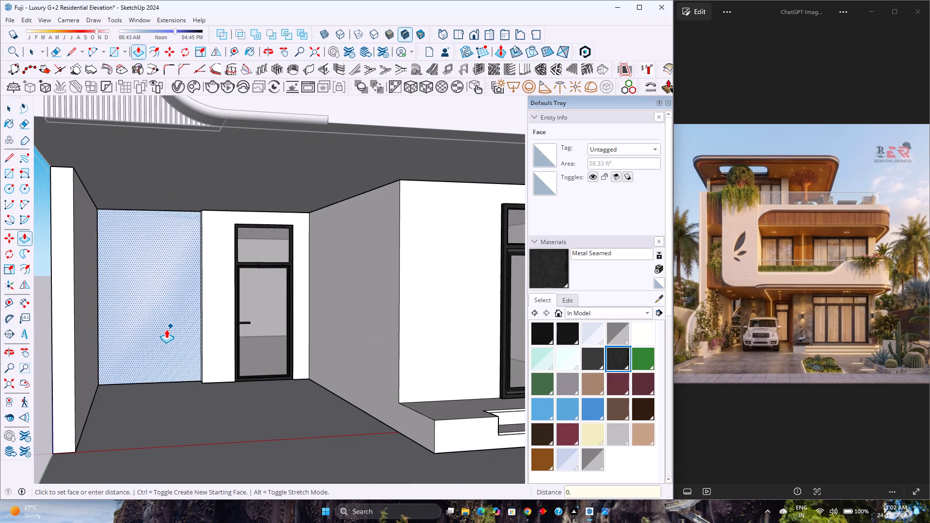
key(5)
key(Return)
scroll(175, 351, up, 2)
middle_drag(175, 351, 202, 364)
scroll(265, 422, up, 2)
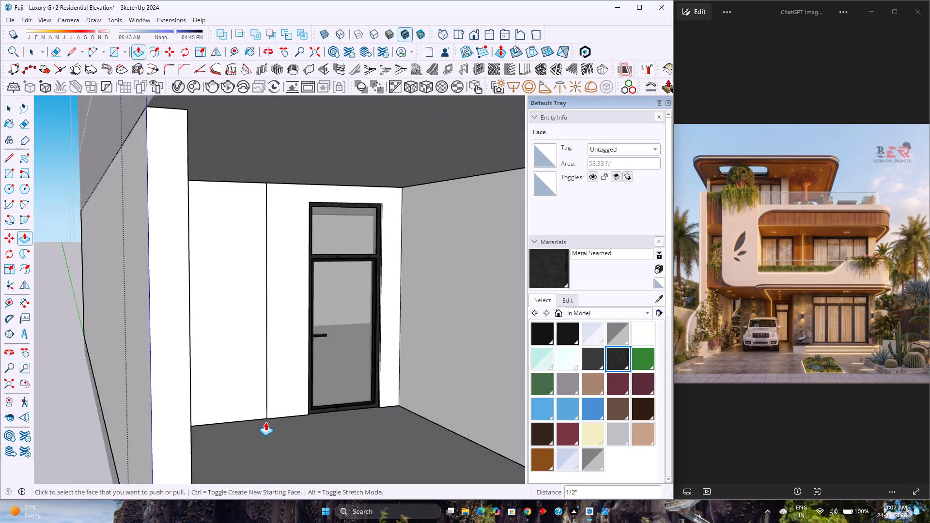
scroll(265, 422, up, 9)
middle_drag(262, 419, 272, 482)
middle_click(272, 482)
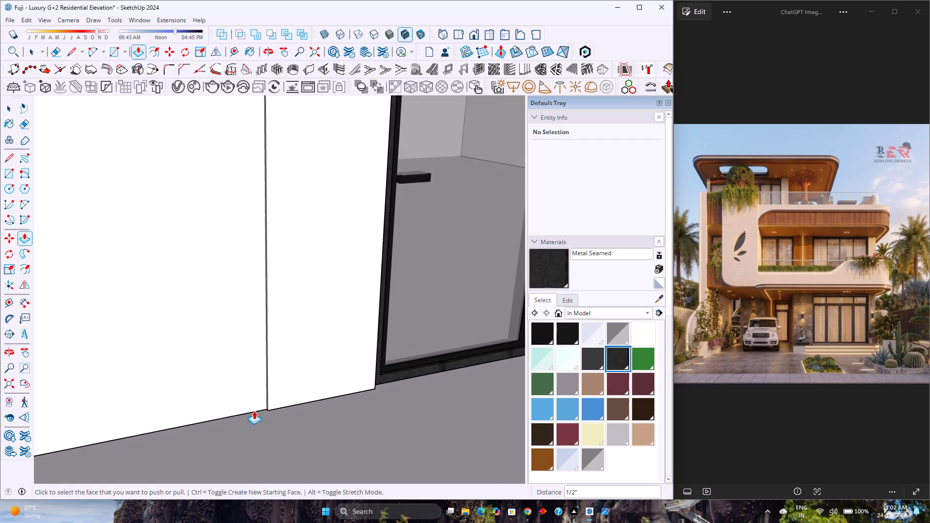
key(space)
scroll(254, 401, down, 4)
key(Escape)
scroll(262, 398, down, 4)
middle_drag(265, 400, 160, 351)
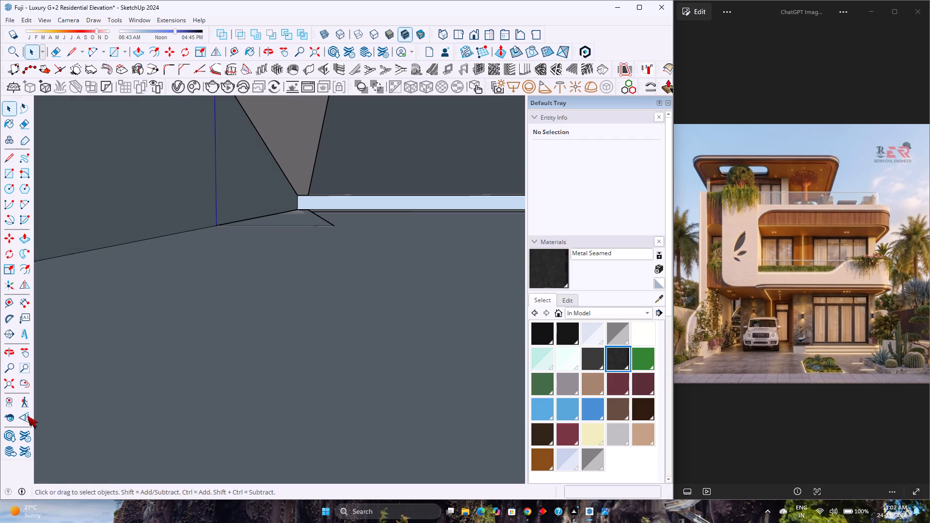
click(7, 378)
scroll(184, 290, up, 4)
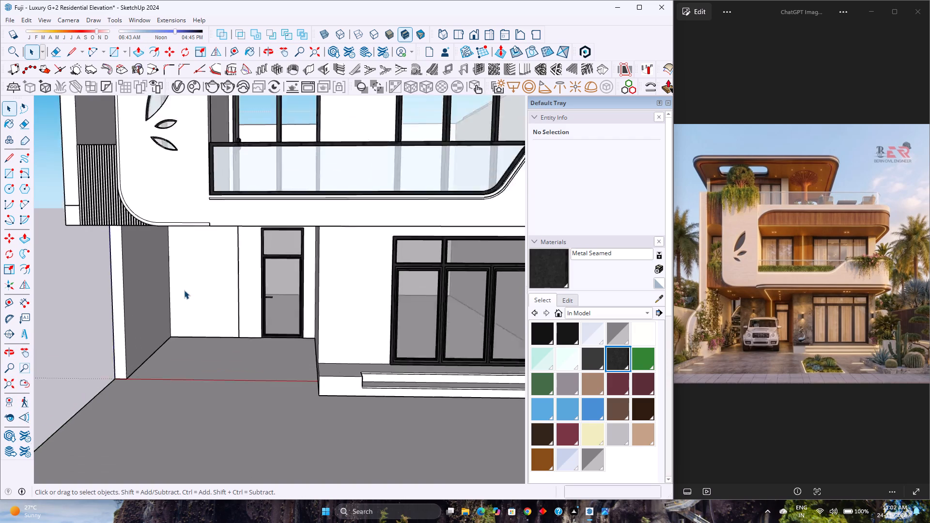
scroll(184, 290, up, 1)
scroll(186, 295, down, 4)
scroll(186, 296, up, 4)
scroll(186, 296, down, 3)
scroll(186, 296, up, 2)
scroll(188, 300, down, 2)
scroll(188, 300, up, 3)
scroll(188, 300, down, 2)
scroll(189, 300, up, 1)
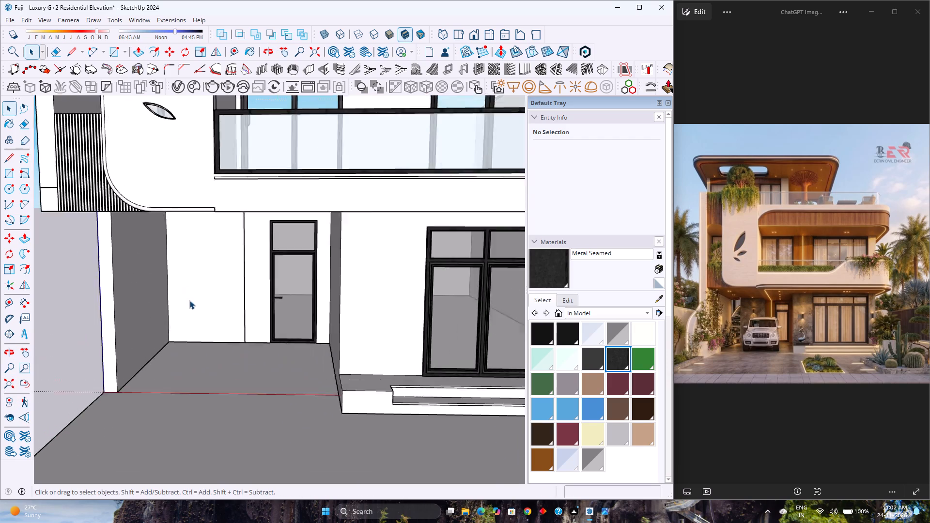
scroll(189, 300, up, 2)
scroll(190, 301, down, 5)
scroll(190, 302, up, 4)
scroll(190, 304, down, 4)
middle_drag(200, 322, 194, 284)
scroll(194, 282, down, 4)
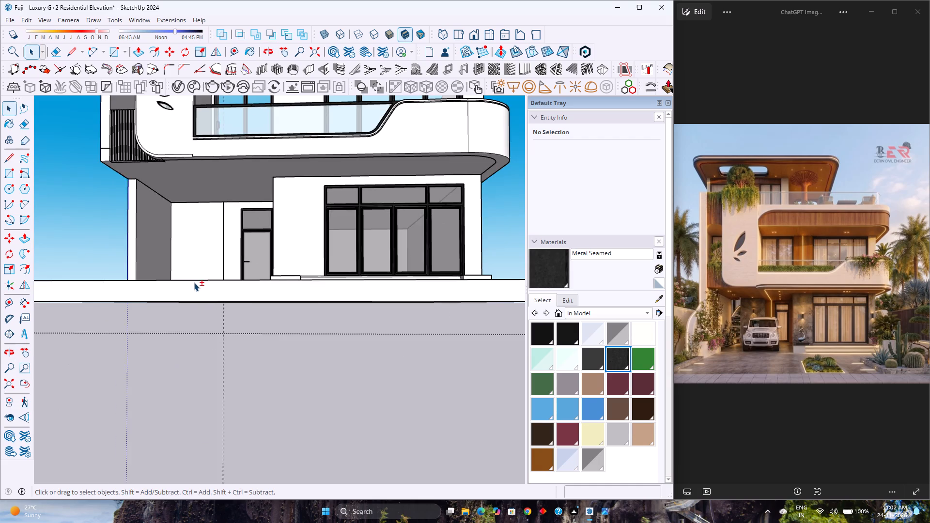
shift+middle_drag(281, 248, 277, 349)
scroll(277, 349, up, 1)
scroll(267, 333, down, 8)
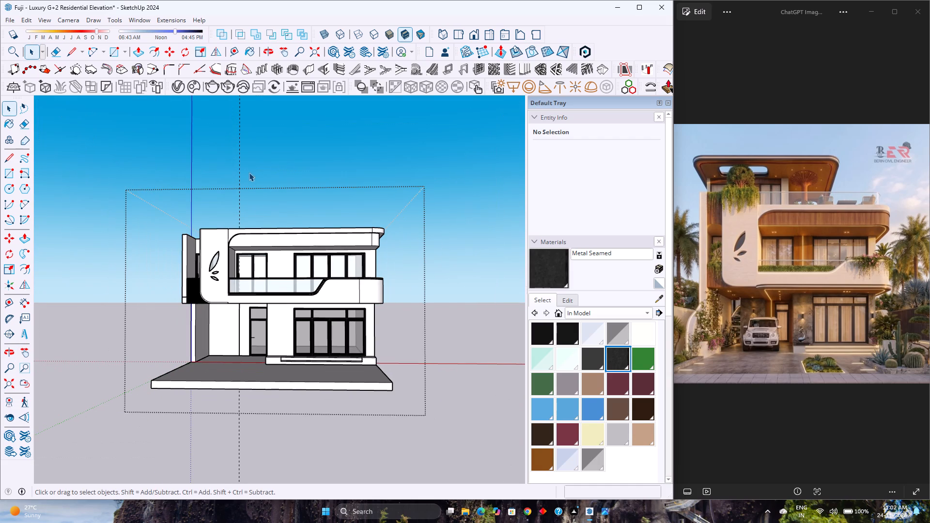
Delete all guides from the model.
click(23, 17)
click(45, 115)
Review the house's front elevation from several angles against the reference image, including the balcony, recessed entrance and louvre cladding.
scroll(232, 337, down, 1)
middle_drag(232, 337, 231, 323)
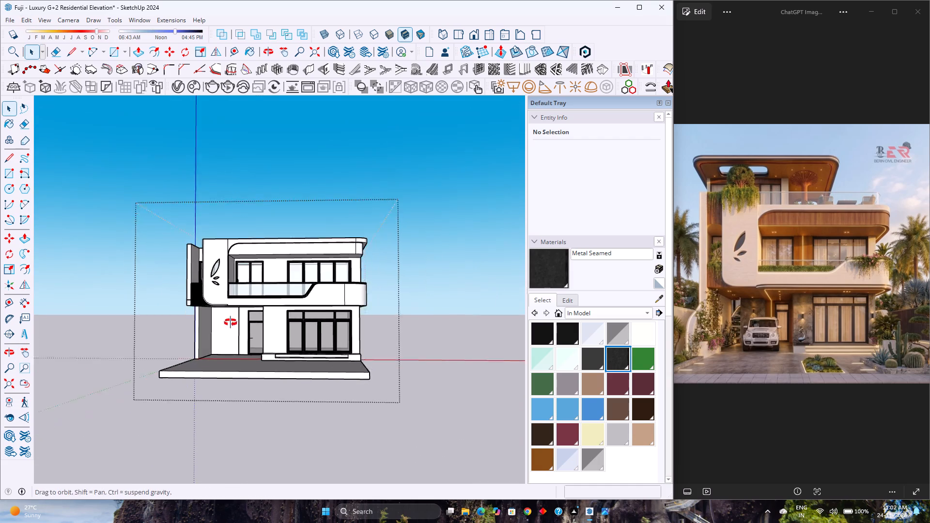
middle_drag(231, 323, 238, 307)
middle_drag(241, 300, 247, 294)
click(427, 316)
scroll(314, 287, up, 2)
middle_drag(314, 287, 317, 328)
middle_click(317, 328)
scroll(253, 313, up, 4)
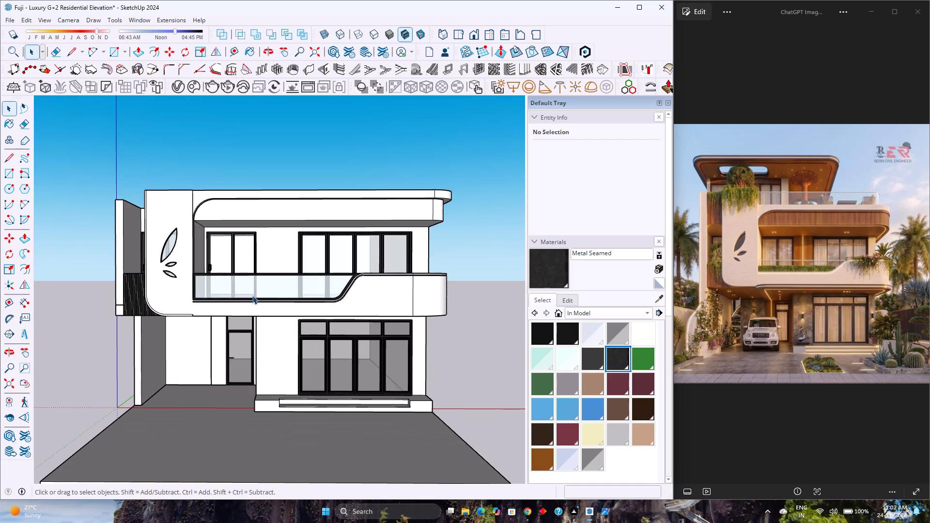
double_click(252, 295)
scroll(252, 295, up, 4)
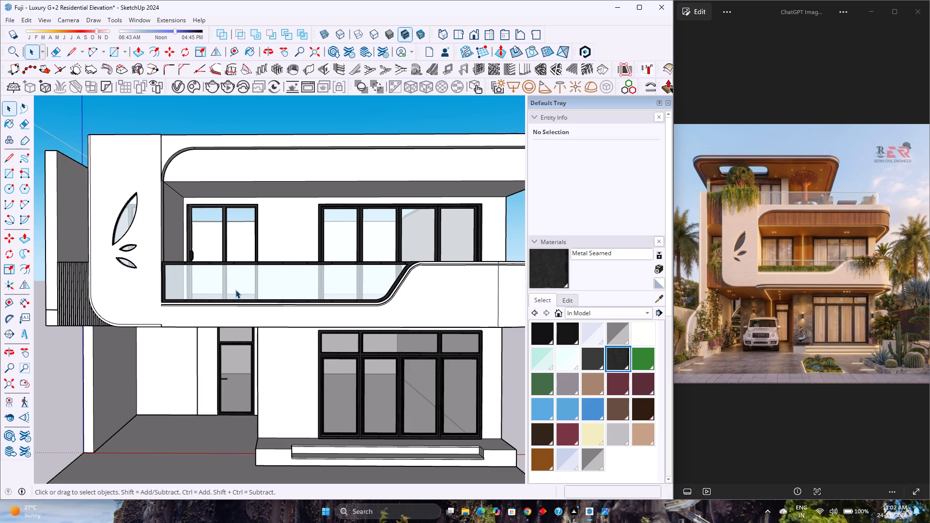
scroll(234, 291, up, 2)
scroll(235, 292, down, 2)
scroll(235, 293, up, 2)
scroll(235, 293, down, 3)
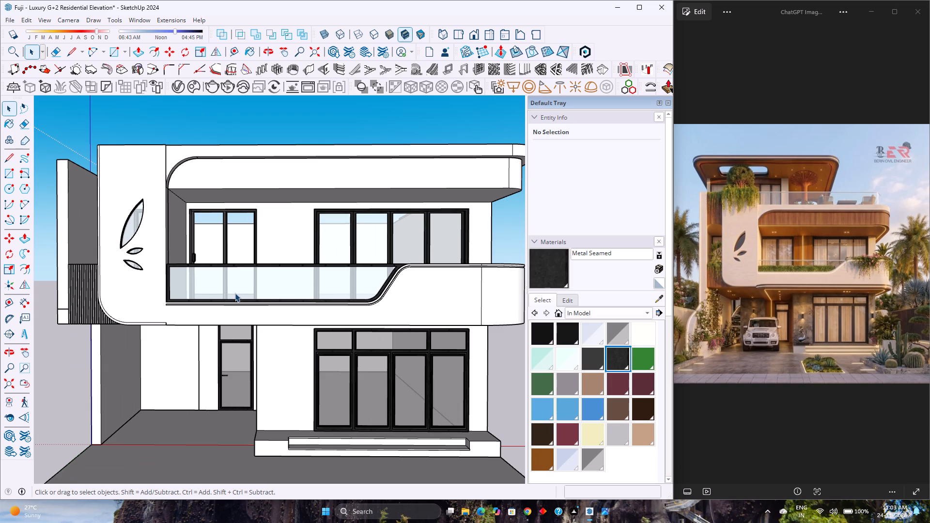
scroll(233, 287, up, 7)
scroll(228, 287, down, 4)
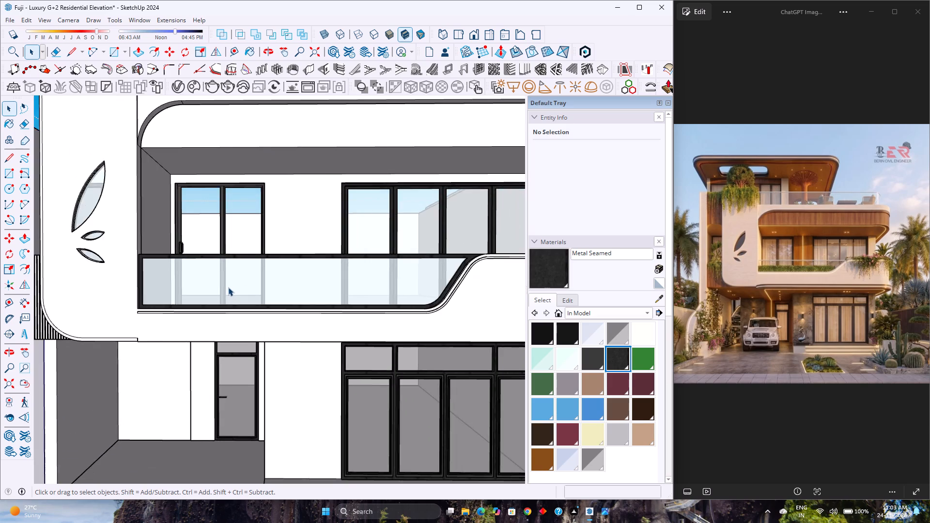
scroll(228, 287, up, 2)
scroll(210, 286, down, 7)
scroll(200, 285, up, 6)
scroll(200, 286, down, 3)
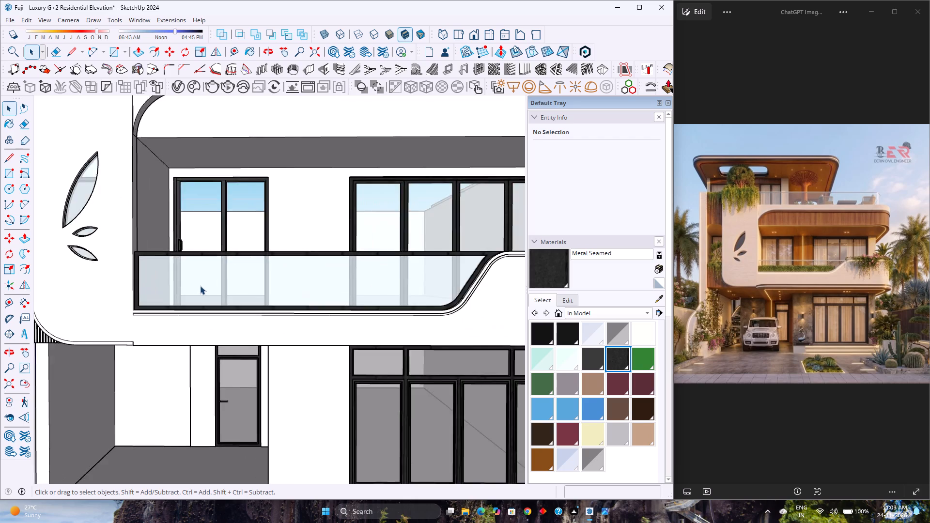
scroll(200, 286, down, 3)
scroll(181, 276, up, 5)
scroll(214, 335, down, 11)
middle_drag(290, 251, 319, 196)
middle_click(319, 196)
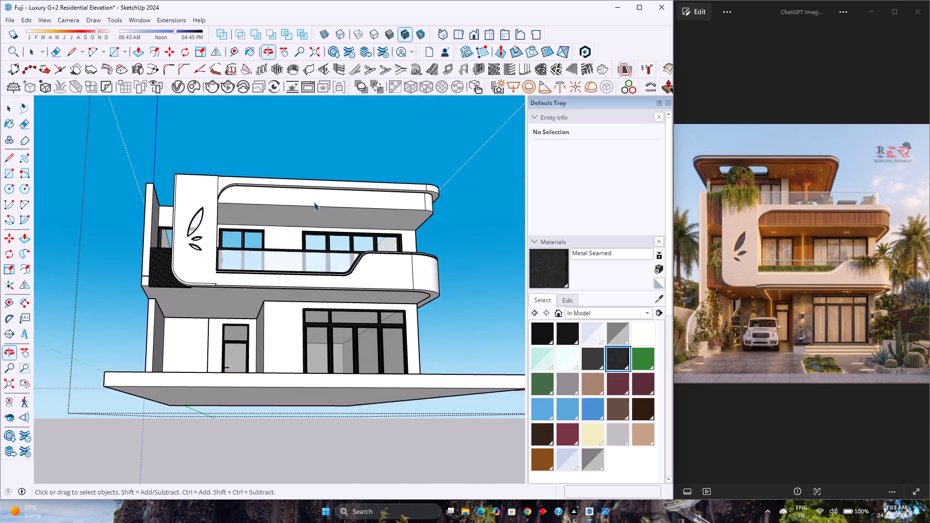
scroll(292, 219, up, 4)
scroll(292, 219, down, 4)
middle_drag(292, 220, 250, 277)
middle_click(250, 277)
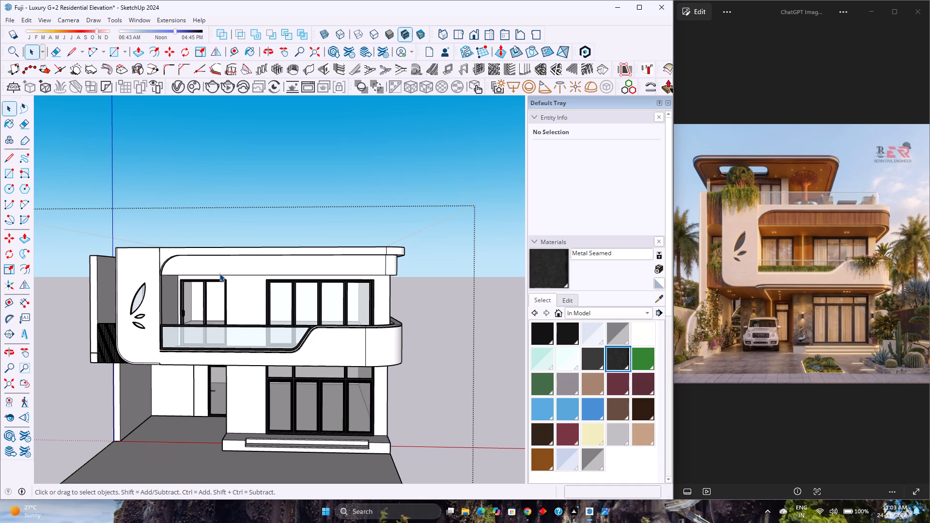
scroll(215, 270, up, 4)
scroll(215, 269, down, 4)
middle_drag(228, 293, 237, 266)
middle_click(237, 266)
scroll(237, 265, down, 4)
scroll(232, 336, up, 4)
scroll(232, 336, down, 3)
middle_drag(230, 351, 194, 408)
middle_click(194, 408)
scroll(181, 400, up, 1)
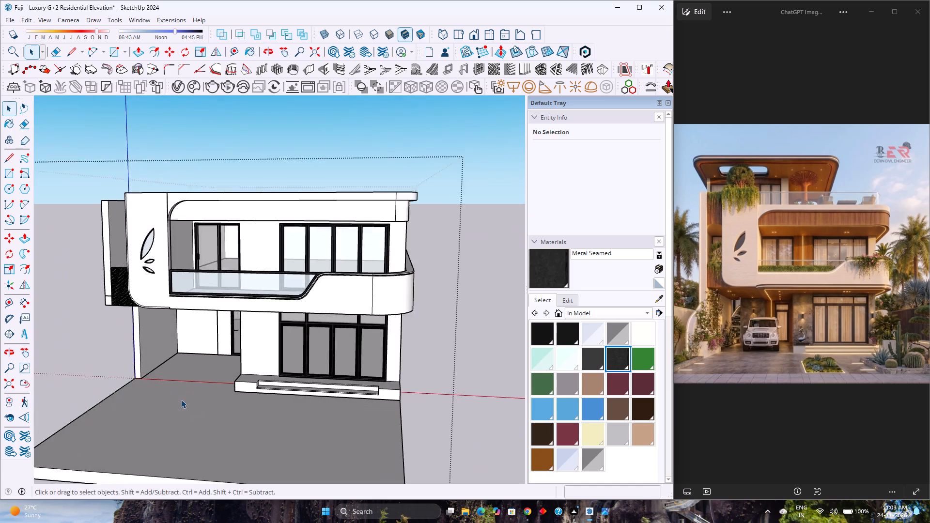
scroll(181, 400, up, 2)
middle_drag(181, 400, 215, 335)
scroll(219, 329, down, 3)
middle_drag(229, 327, 198, 362)
scroll(134, 342, up, 2)
middle_drag(134, 342, 152, 364)
scroll(155, 361, down, 3)
middle_drag(154, 357, 179, 355)
middle_click(179, 355)
scroll(183, 353, up, 4)
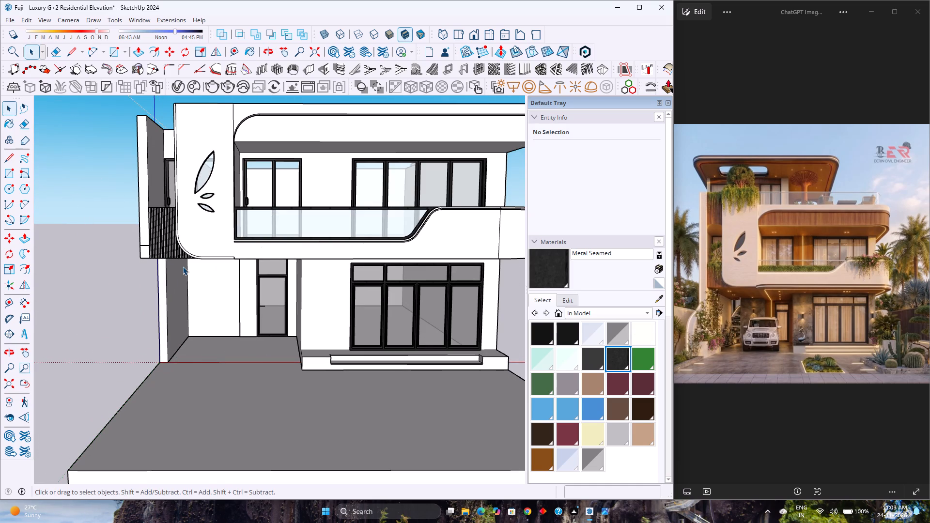
scroll(287, 240, down, 2)
scroll(213, 175, up, 5)
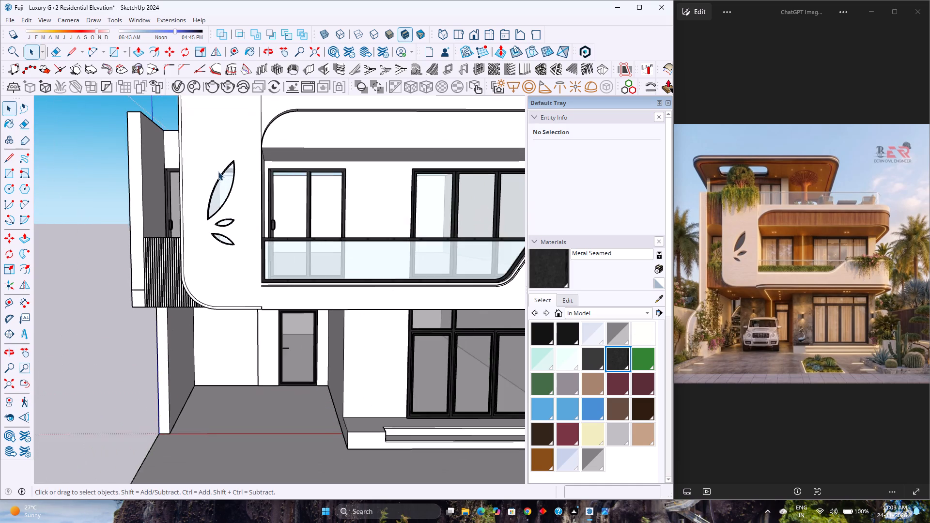
Inside the first-floor louvre cladding group, push the top face of the panel behind the louvres down 1'.
middle_drag(221, 172, 277, 222)
scroll(277, 222, down, 2)
scroll(171, 229, up, 7)
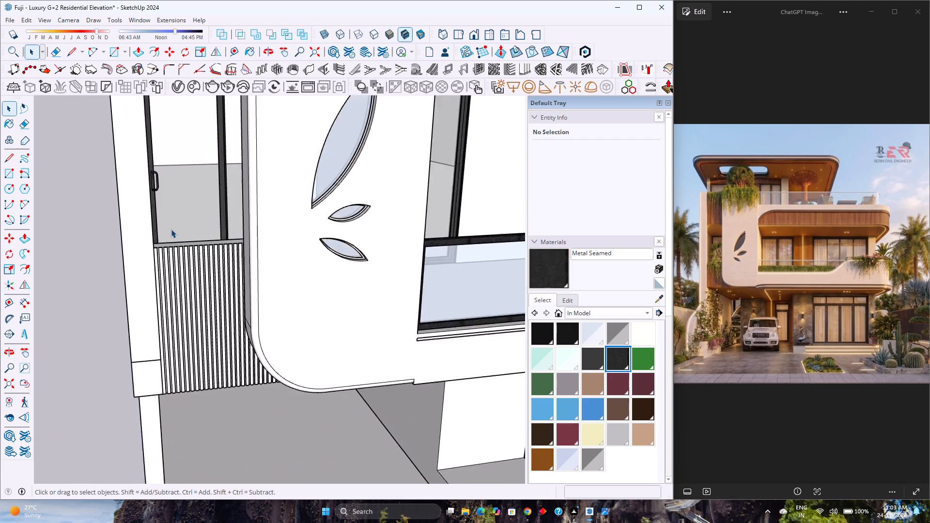
scroll(171, 229, up, 6)
middle_drag(173, 234, 179, 292)
scroll(247, 414, up, 4)
double_click(239, 391)
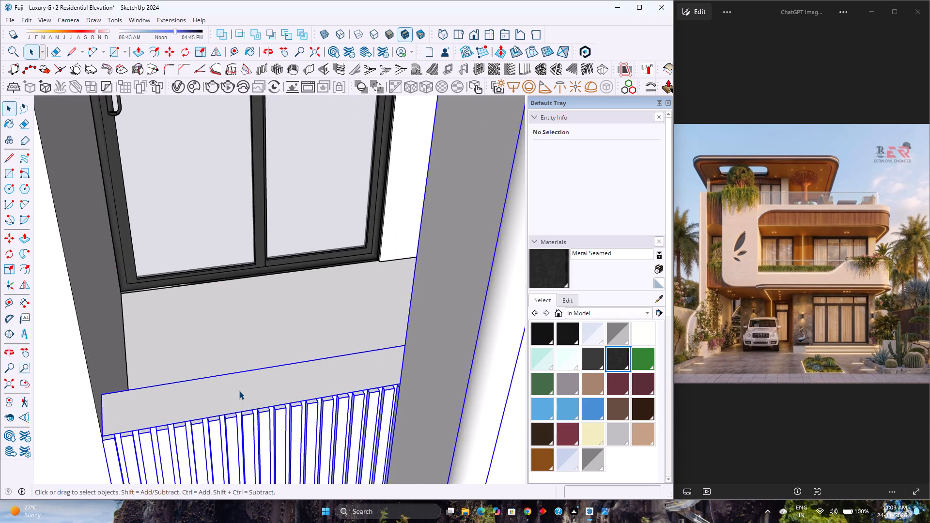
scroll(239, 391, up, 3)
scroll(239, 391, down, 6)
middle_drag(244, 429, 224, 419)
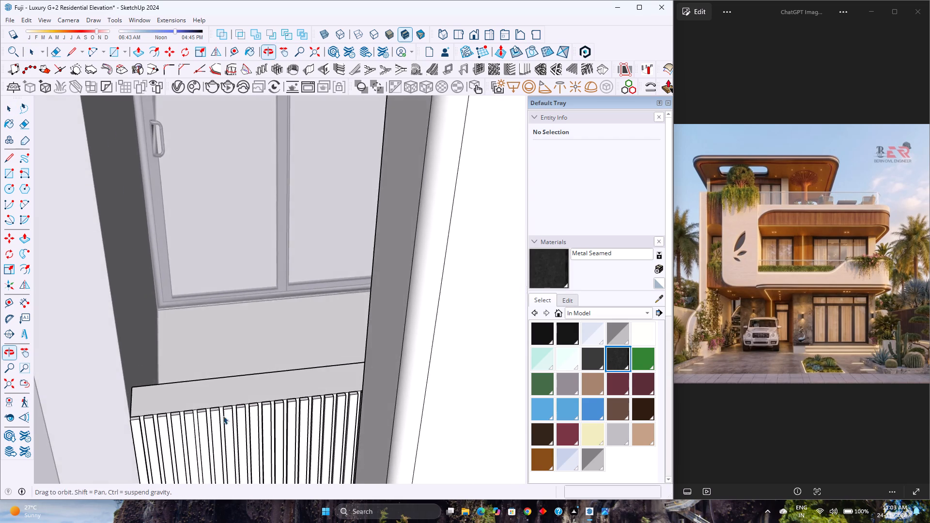
scroll(221, 397, up, 3)
click(220, 395)
click(220, 395)
key(p)
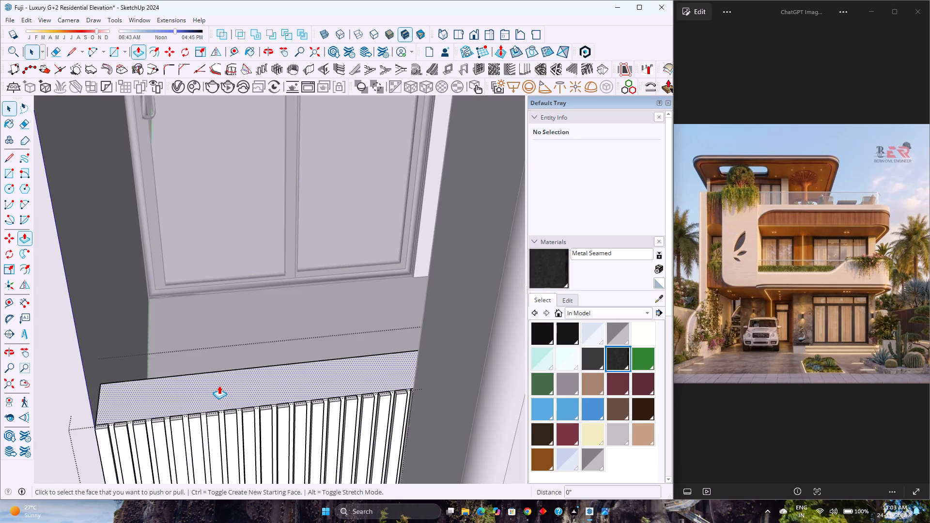
click(219, 385)
scroll(231, 419, down, 1)
middle_drag(231, 419, 296, 330)
scroll(298, 334, down, 5)
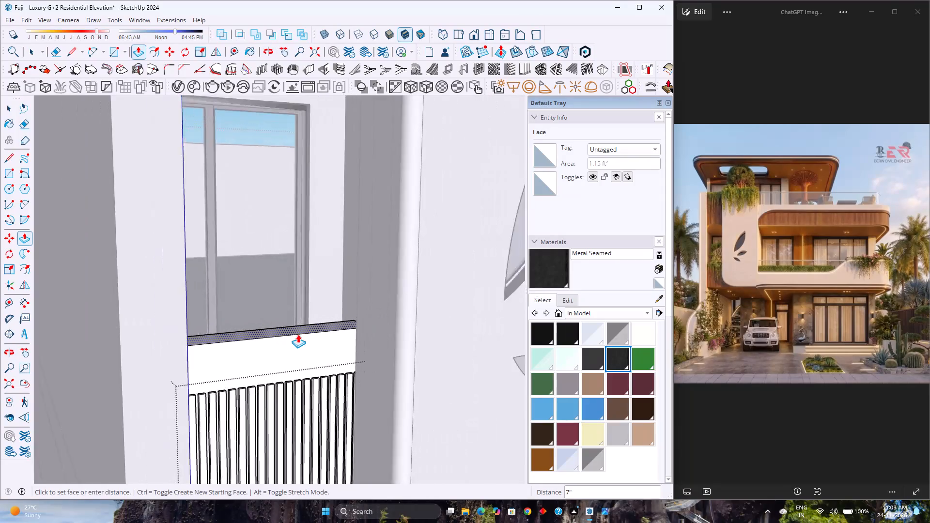
text(1')
key(Return)
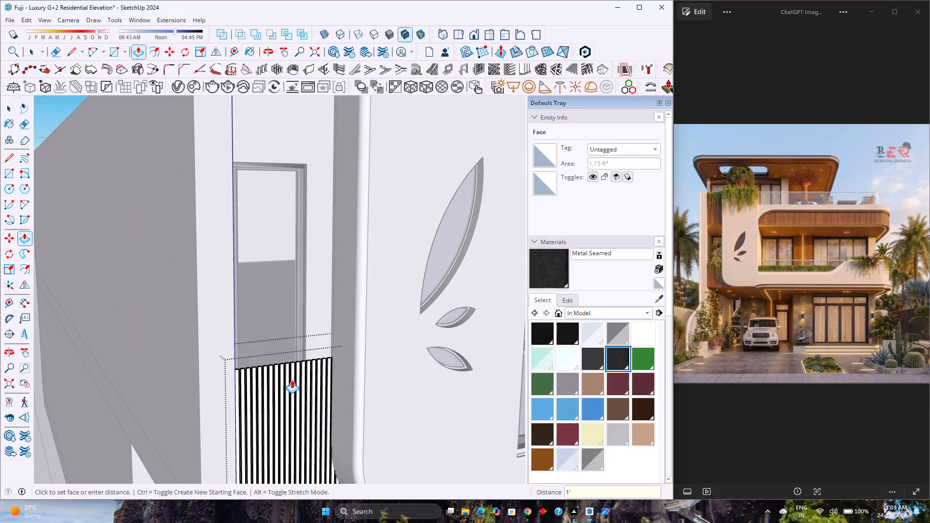
Scale the louvre group down in height so its top meets the backing panel's top, and leave the cladding group.
key(space)
click(291, 380)
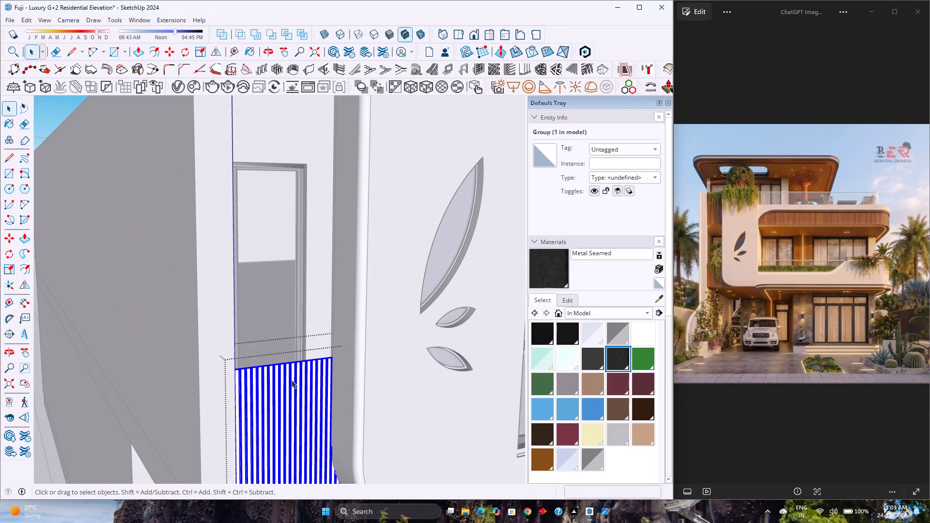
key(s)
middle_drag(301, 360, 453, 503)
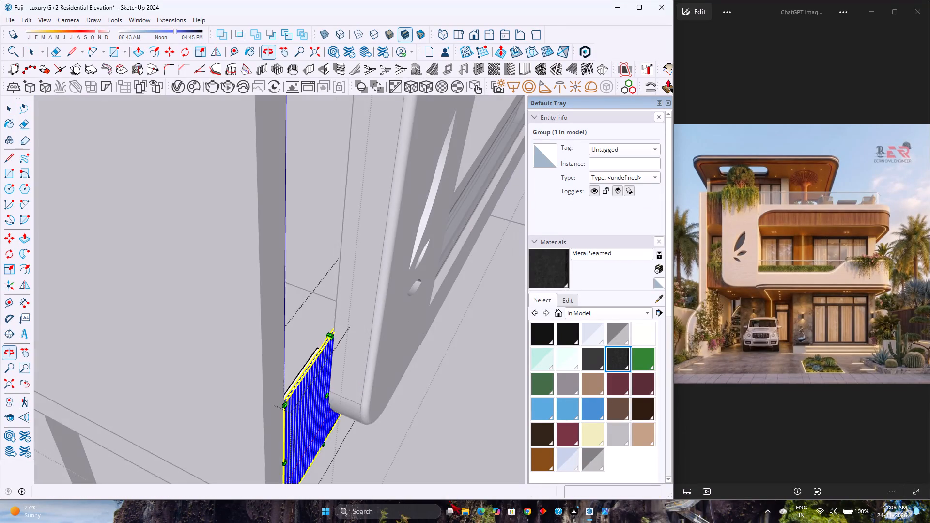
scroll(306, 367, up, 9)
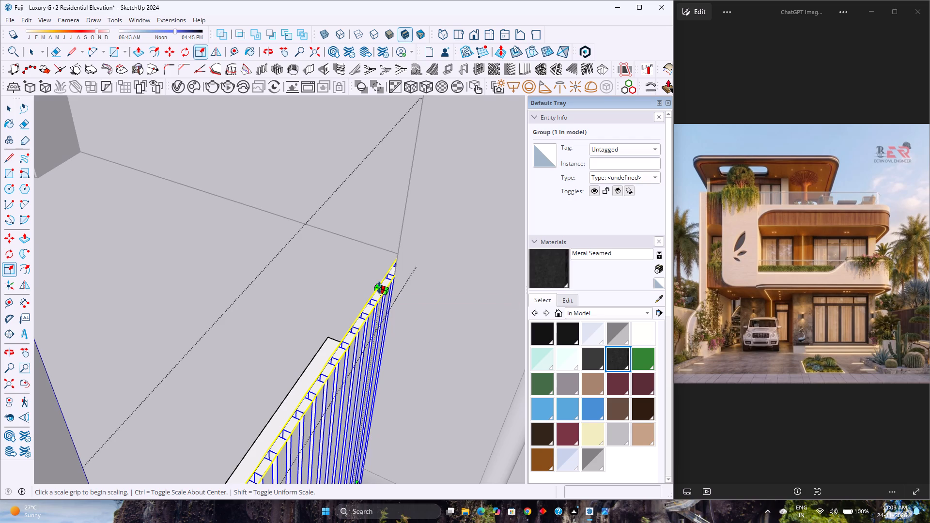
click(379, 288)
click(335, 354)
scroll(334, 354, down, 5)
key(space)
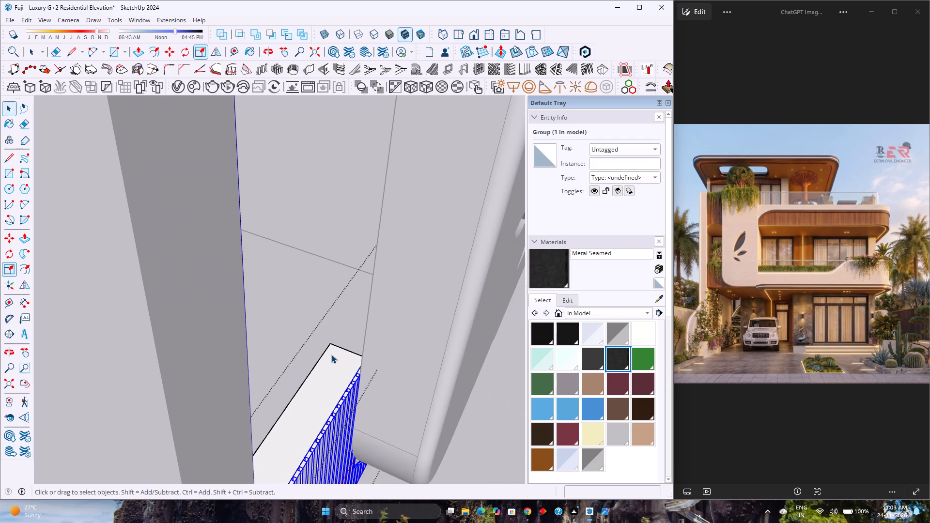
key(Escape)
Examine the louvre cladding and its backing panel from the front and side of the house.
scroll(331, 354, down, 4)
middle_drag(333, 376, 213, 303)
scroll(212, 301, down, 4)
middle_drag(284, 387, 200, 324)
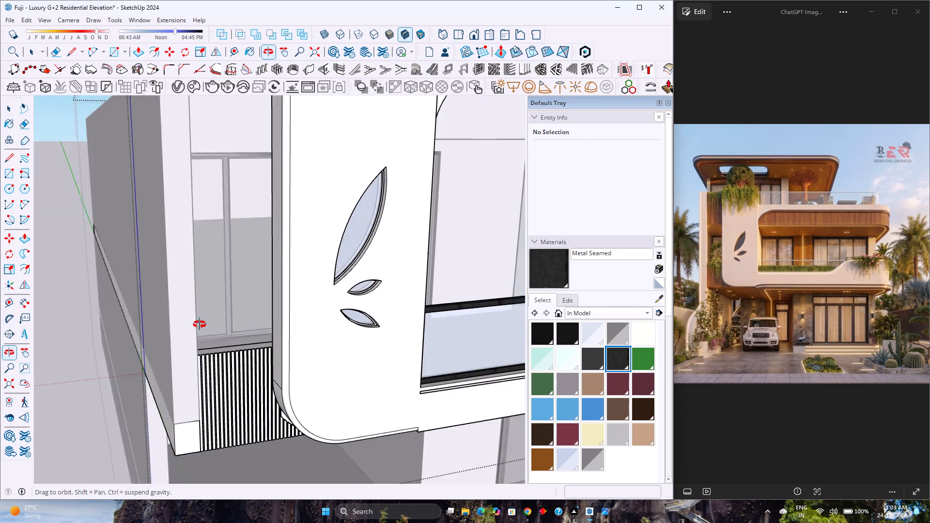
middle_drag(200, 324, 198, 323)
middle_click(198, 323)
scroll(201, 323, down, 1)
middle_drag(266, 417, 168, 354)
scroll(191, 356, down, 5)
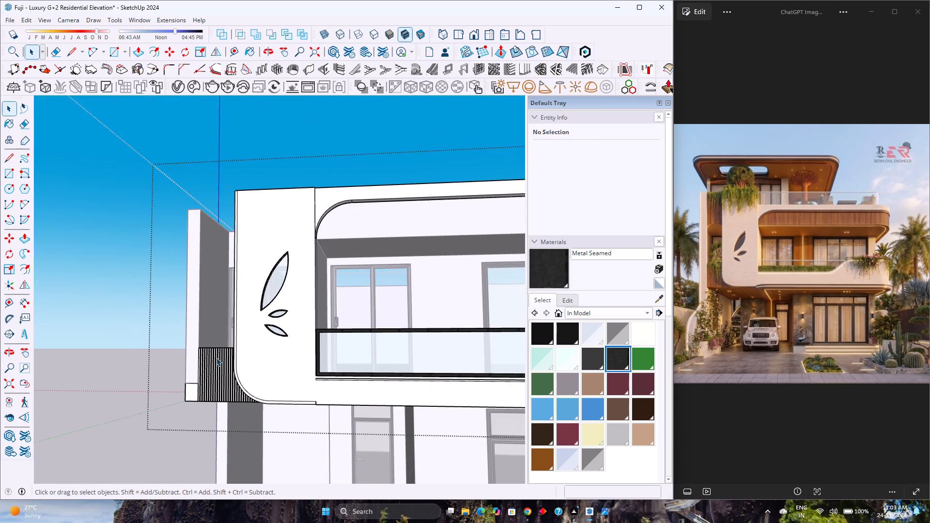
Inside the first-floor wall group, copy the 7'3" top edge of the wall beside the corner glass door 2' down, level with the front band's underside.
shift+middle_drag(219, 349, 257, 381)
shift+middle_click(257, 381)
middle_drag(257, 377, 490, 522)
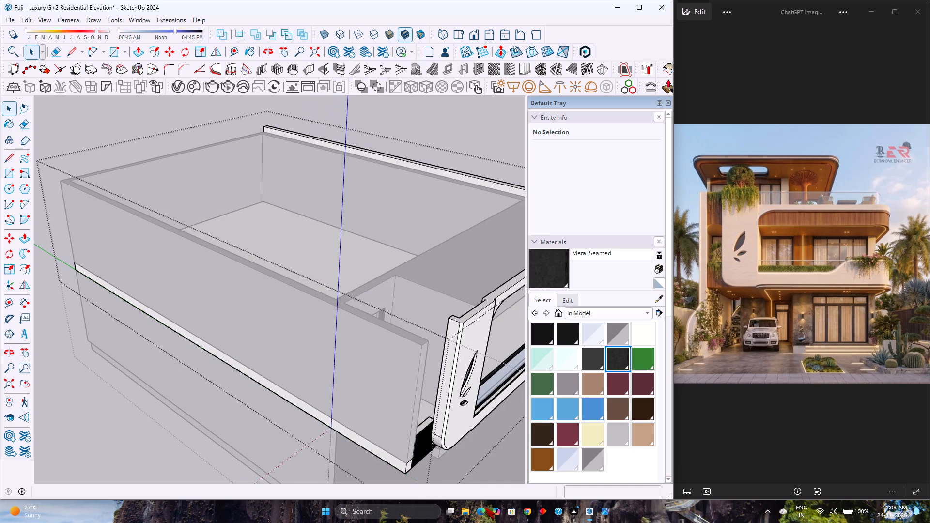
key(Escape)
scroll(440, 349, up, 2)
shift+middle_drag(440, 349, 241, 426)
scroll(293, 384, up, 3)
middle_drag(246, 394, 341, 388)
middle_click(341, 388)
double_click(204, 370)
scroll(204, 370, up, 3)
click(204, 370)
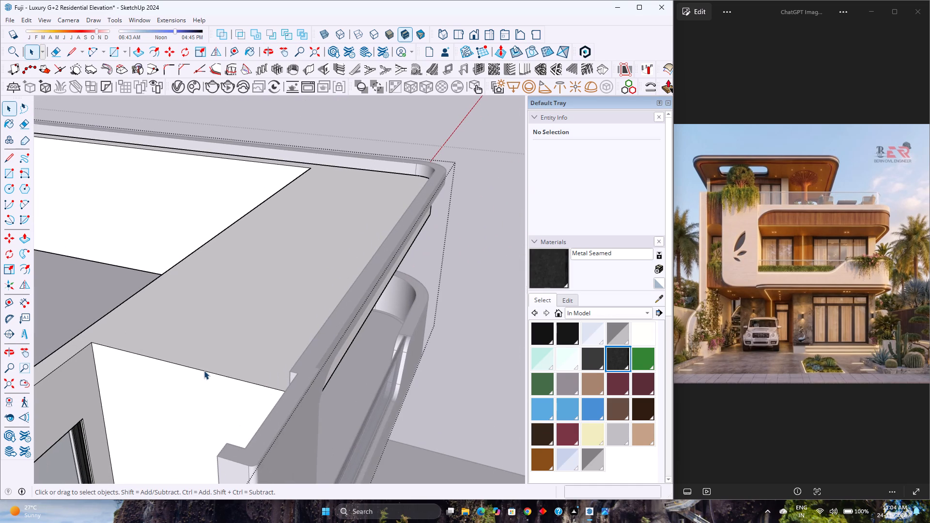
key(m)
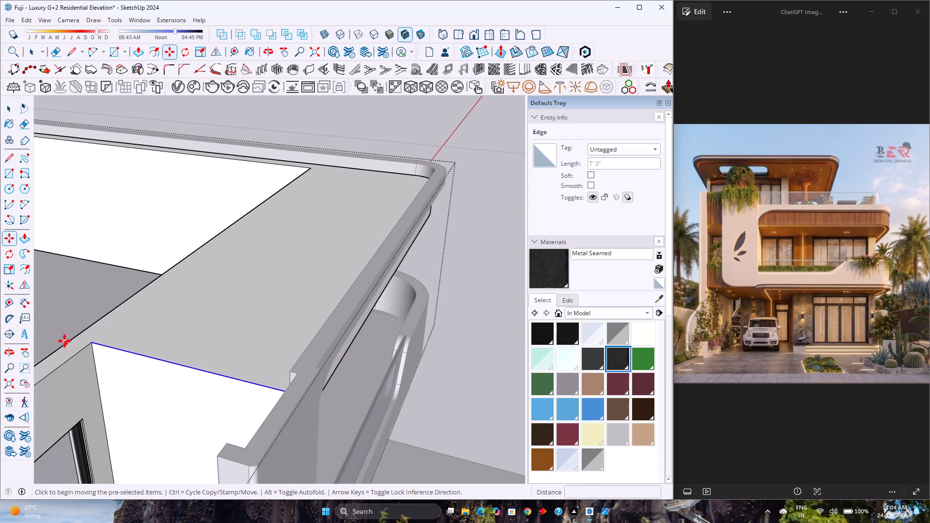
click(91, 344)
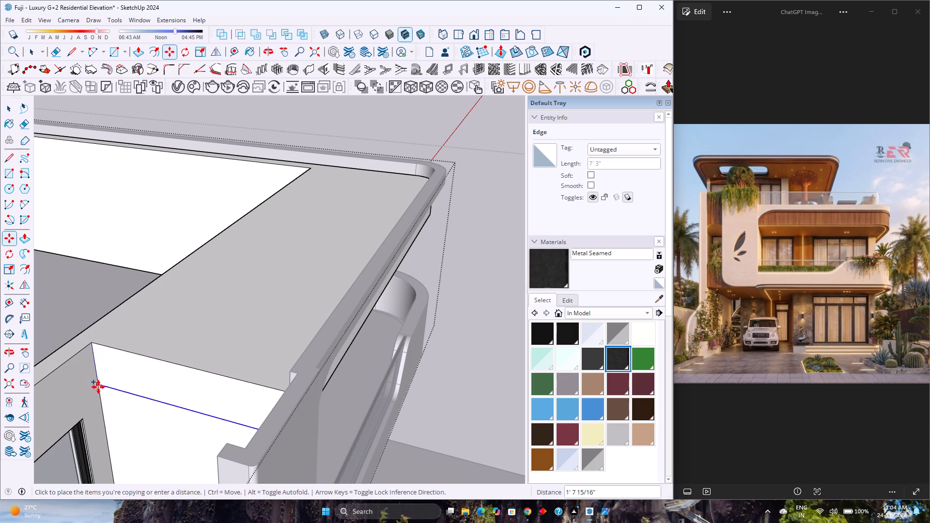
key(Up)
middle_drag(369, 373, 179, 303)
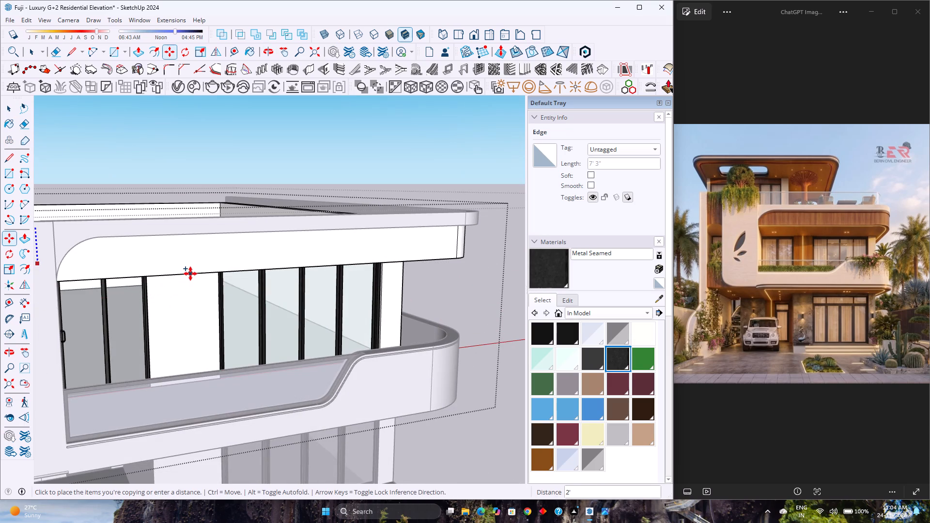
click(459, 257)
Push/Pull the 2'-high strip of that wall 6'3" across to the side wall, forming a lintel above the corner glass door.
scroll(450, 257, down, 4)
middle_drag(324, 283, 471, 369)
scroll(411, 401, up, 8)
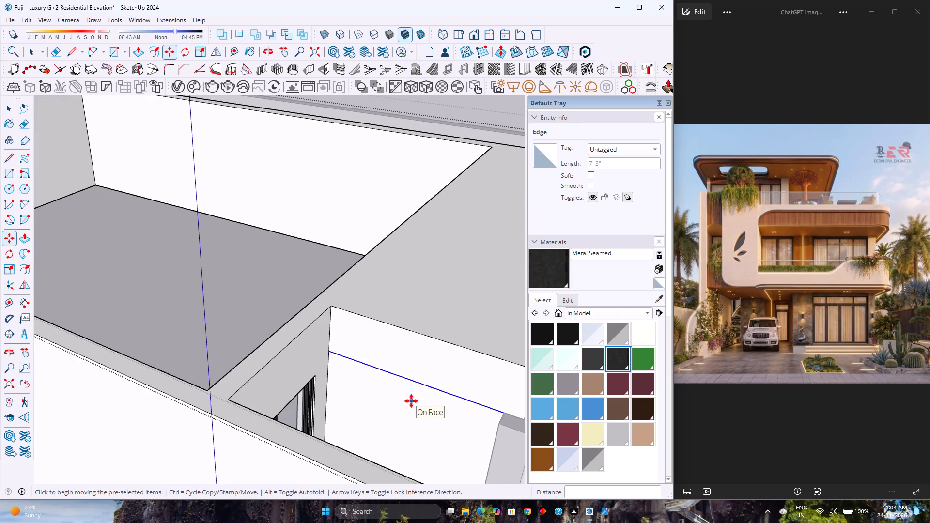
key(p)
click(396, 346)
scroll(372, 373, down, 3)
middle_drag(372, 373, 54, 369)
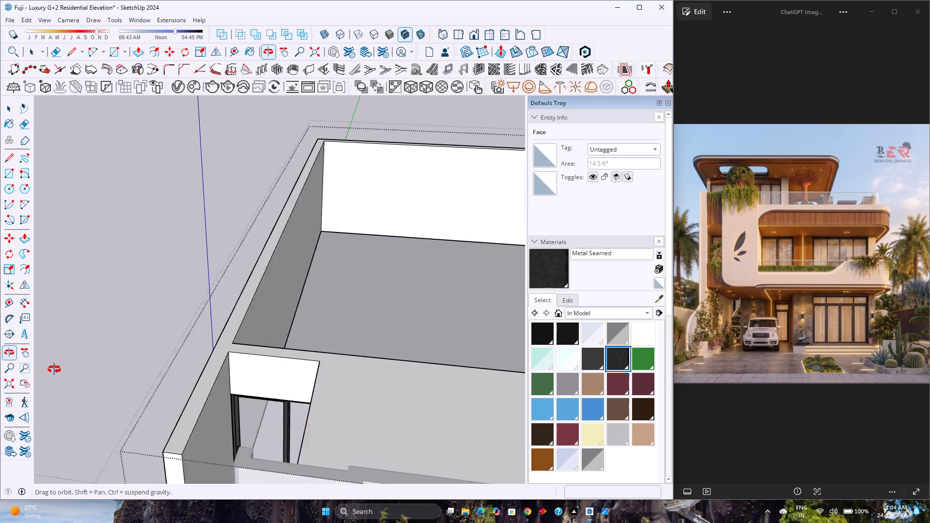
middle_drag(54, 369, 37, 370)
middle_click(37, 370)
click(225, 358)
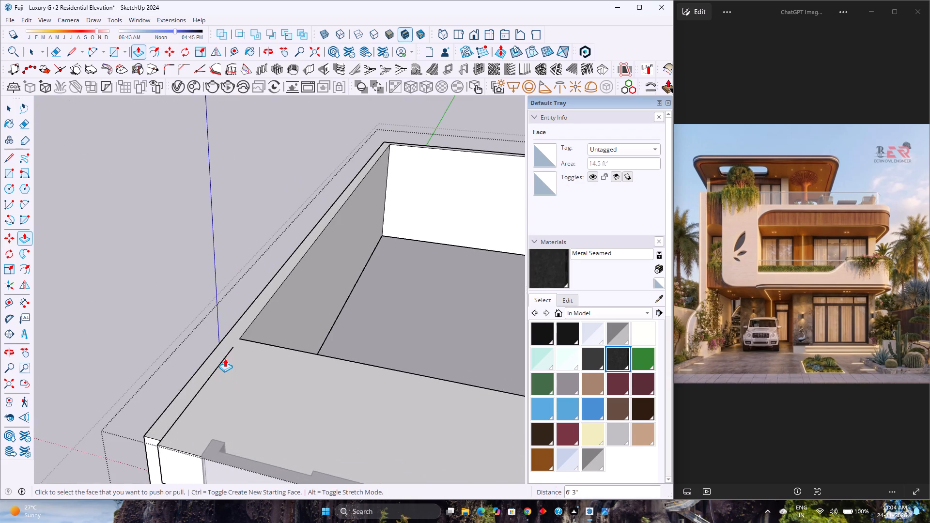
Draw vertical edges about 2' high on the lintel's outer faces, where it meets the wall behind the leaf-cutout panel.
middle_drag(181, 431, 307, 348)
scroll(309, 346, down, 6)
scroll(298, 383, up, 6)
middle_drag(287, 387, 287, 389)
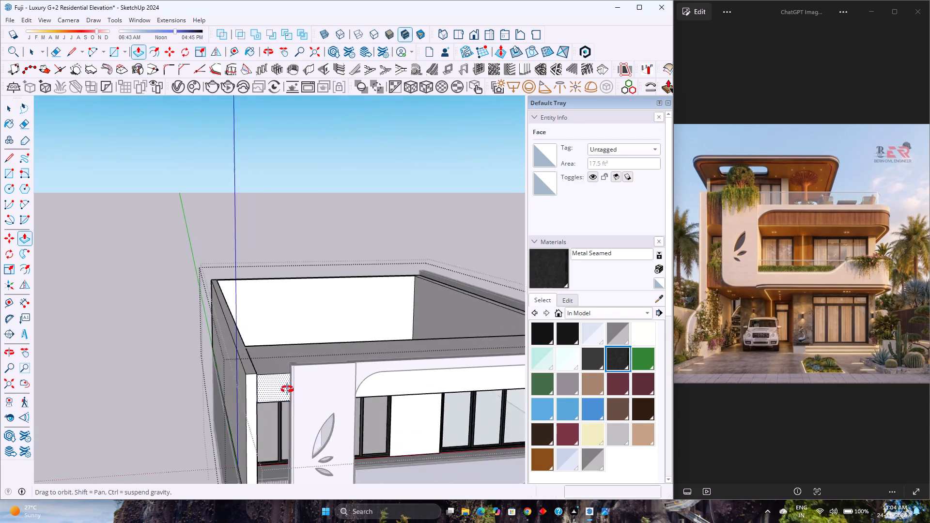
middle_drag(287, 389, 467, 454)
scroll(319, 385, up, 14)
middle_drag(307, 380, 338, 510)
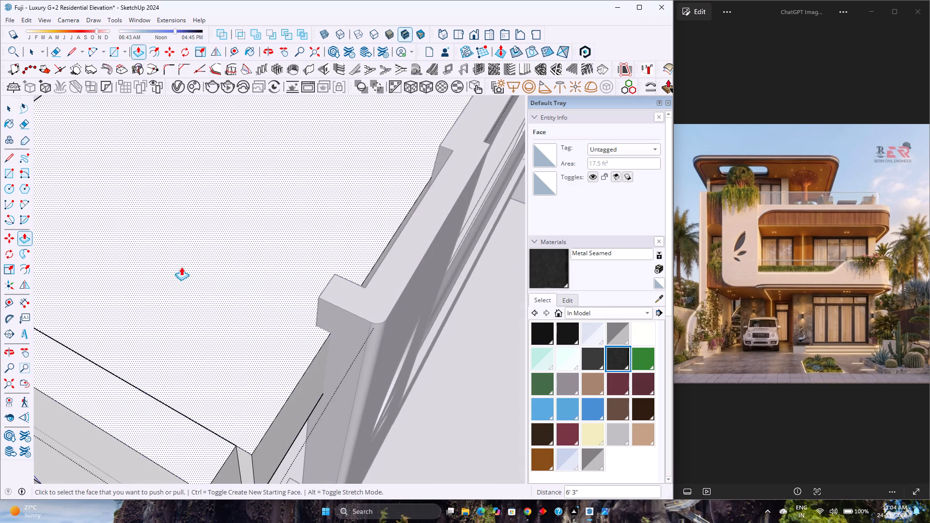
click(76, 57)
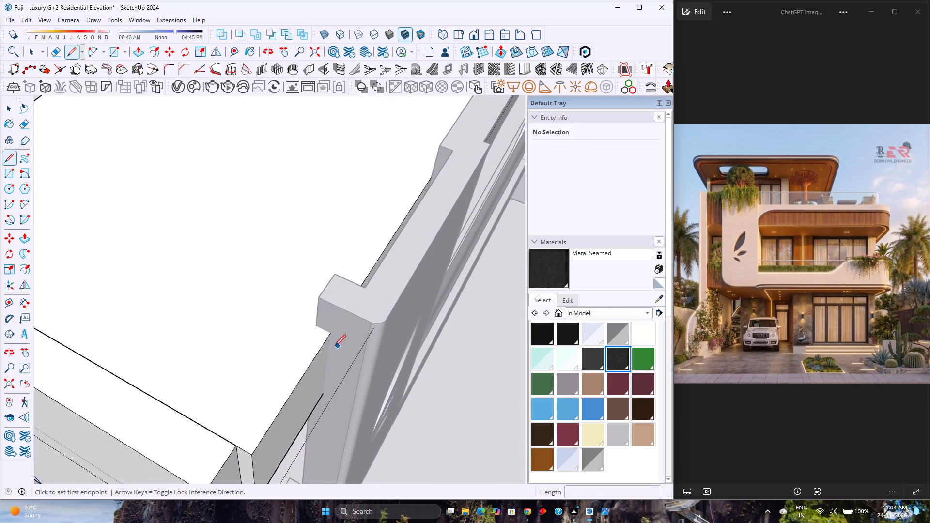
scroll(324, 398, up, 2)
middle_drag(324, 398, 244, 287)
click(299, 396)
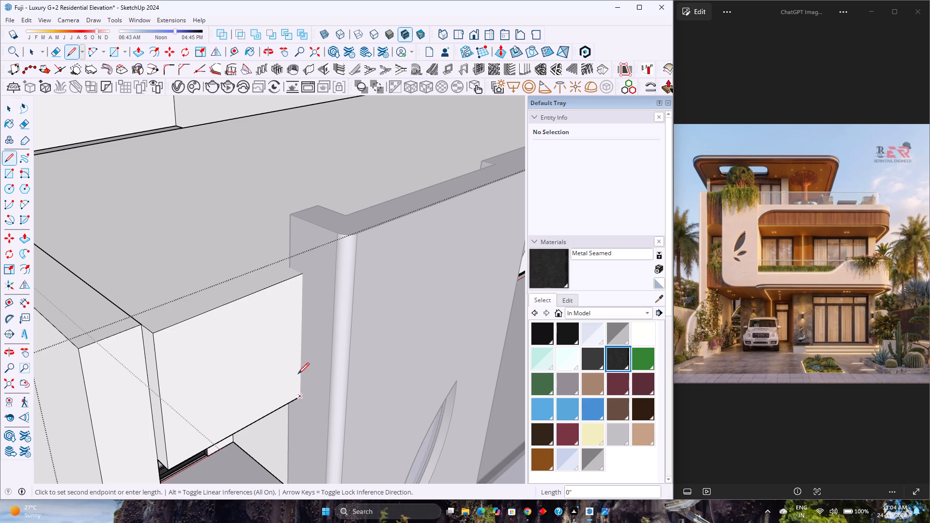
click(301, 274)
middle_drag(315, 261, 104, 392)
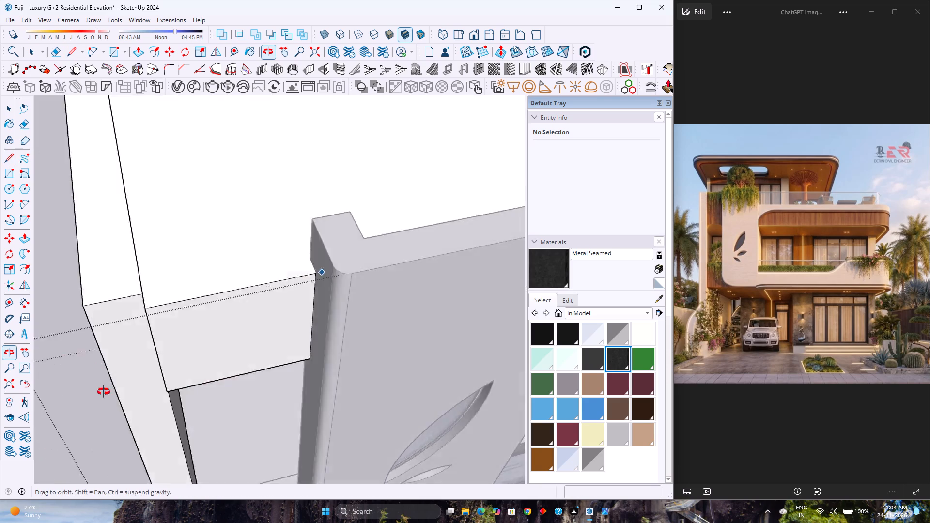
middle_drag(104, 392, 0, 417)
middle_drag(361, 398, 121, 419)
scroll(274, 401, up, 4)
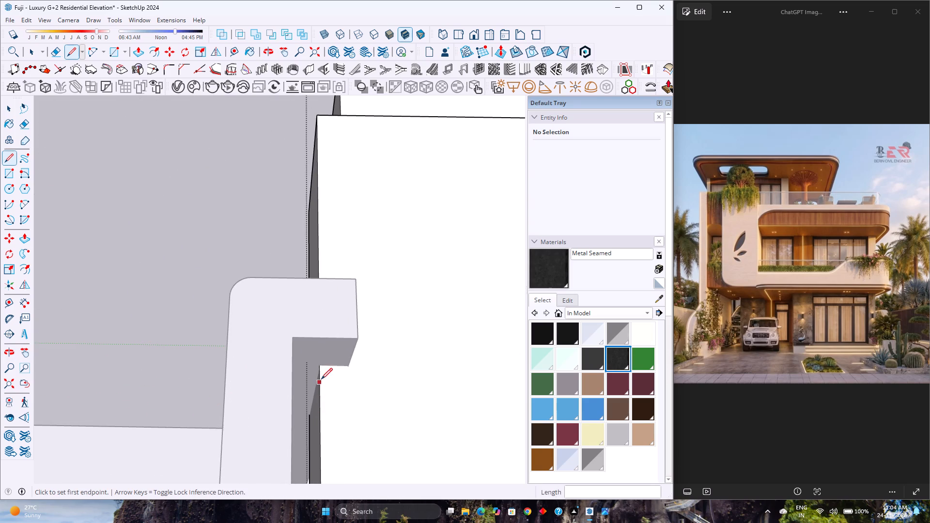
click(309, 416)
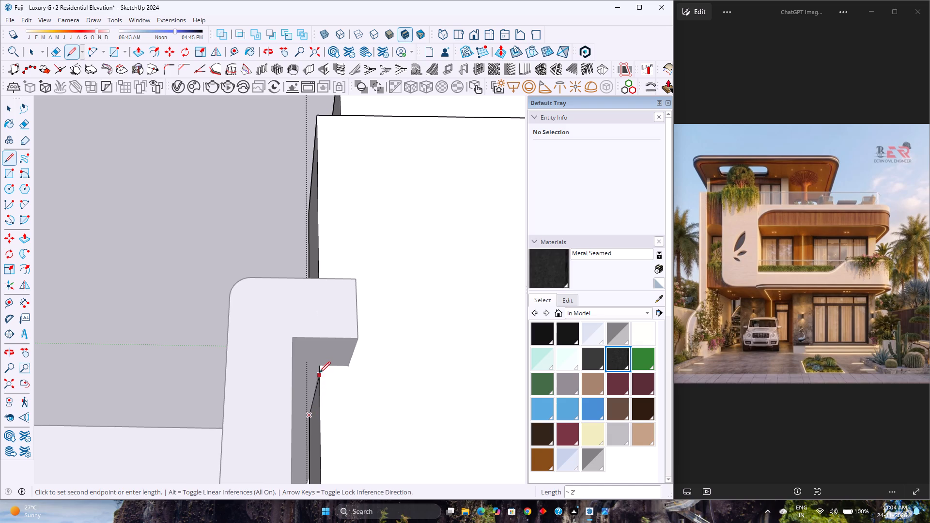
click(319, 365)
Draw another 2' vertical edge on the wall band behind the leaf-cutout panel, dividing its narrow front face.
middle_drag(310, 391, 503, 392)
scroll(363, 395, down, 8)
shift+middle_drag(384, 387, 224, 288)
shift+middle_click(223, 287)
scroll(222, 288, down, 2)
middle_drag(222, 290, 142, 464)
middle_click(142, 464)
scroll(371, 346, up, 5)
middle_drag(371, 334, 398, 298)
scroll(341, 343, up, 7)
middle_drag(342, 343, 403, 302)
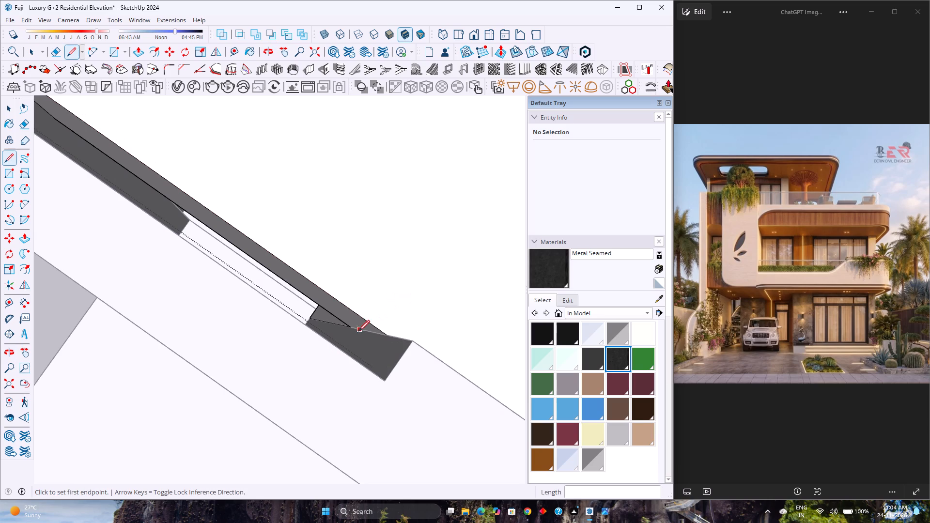
click(347, 328)
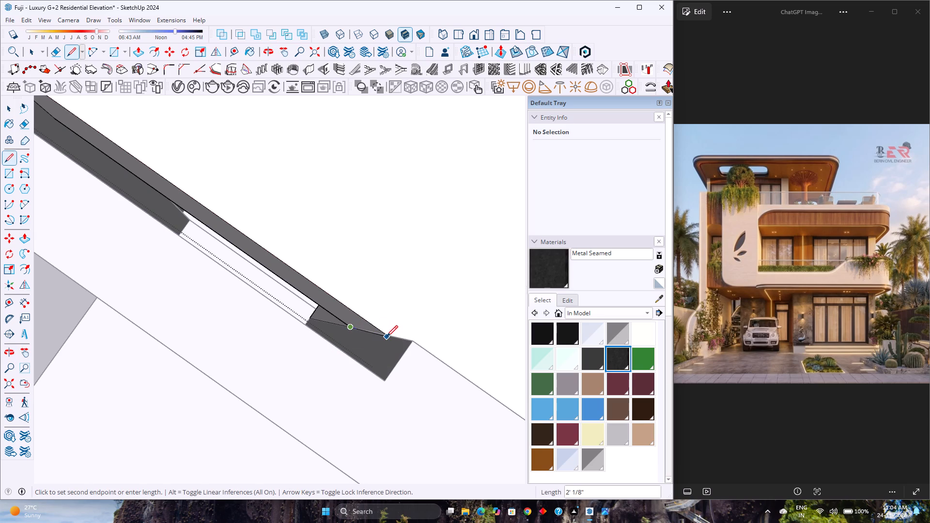
key(Up)
scroll(389, 336, up, 1)
middle_drag(390, 337, 390, 346)
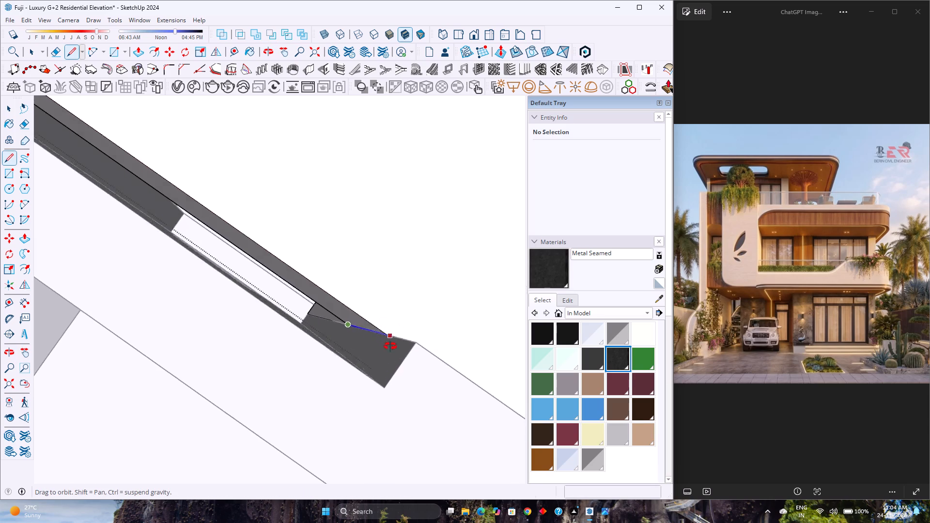
middle_drag(390, 346, 443, 395)
click(393, 352)
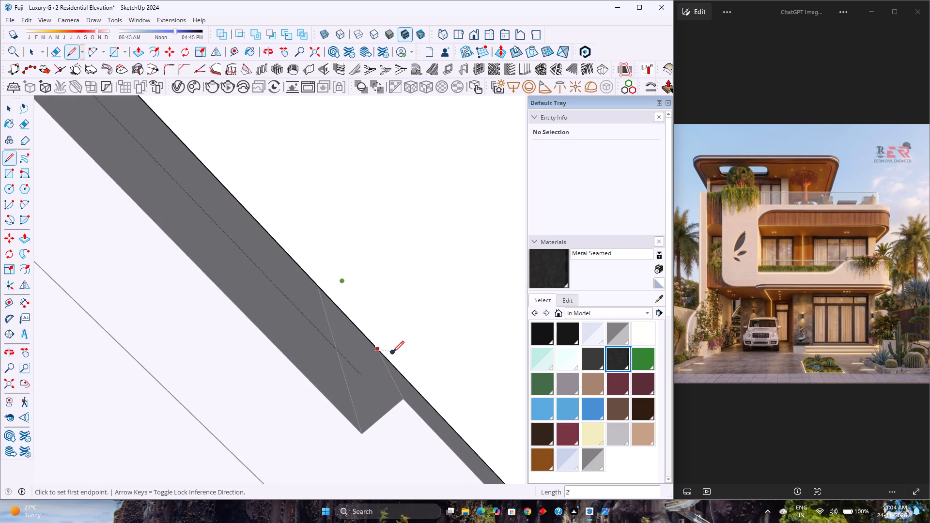
Push/Pull the divided wall band behind the leaf-cutout panel by 3".
scroll(379, 355, down, 3)
middle_drag(372, 356, 433, 292)
key(p)
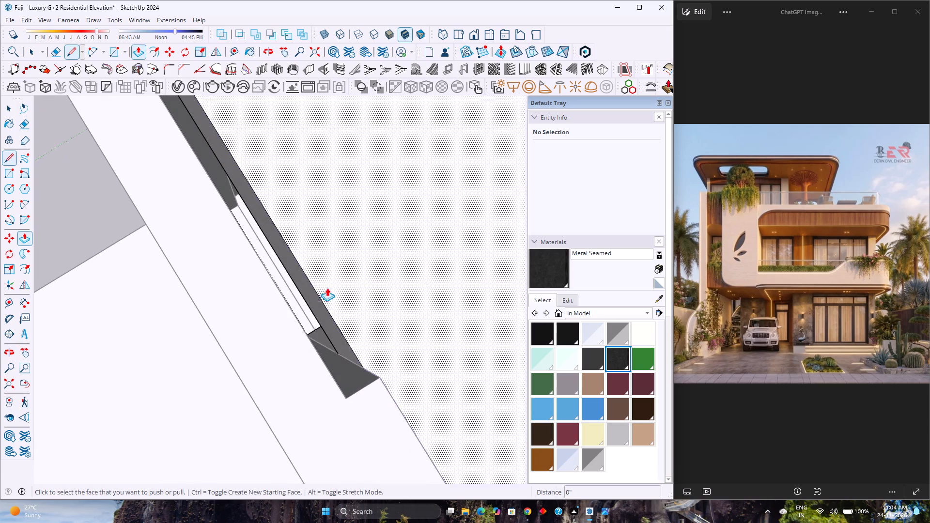
click(312, 298)
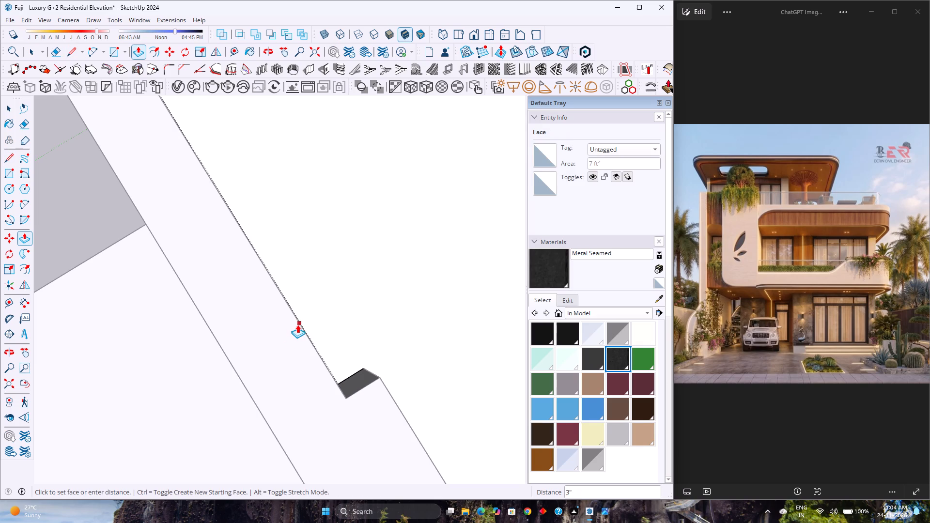
click(297, 324)
Push the front face of the lintel above the corner glass door inward, between the side wall and the leaf-cutout panel.
scroll(297, 327, down, 8)
shift+middle_drag(346, 243, 402, 414)
middle_drag(204, 346, 244, 331)
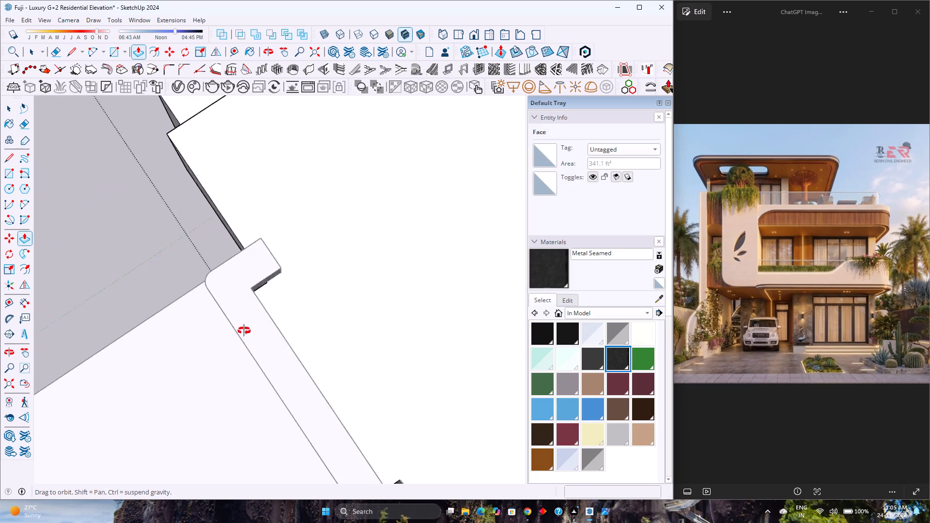
middle_drag(244, 331, 437, 265)
shift+middle_drag(379, 272, 463, 480)
shift+scroll(372, 375, down, 1)
shift+middle_drag(372, 374, 294, 251)
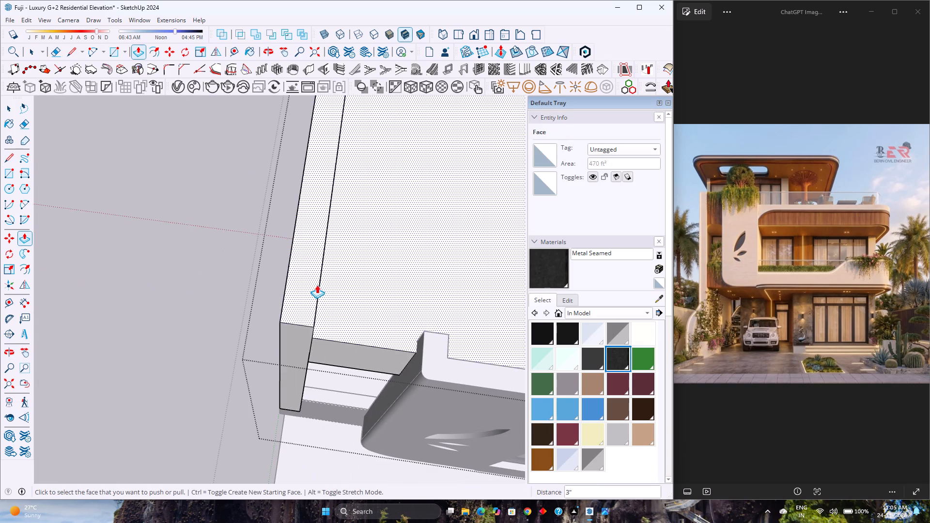
click(365, 361)
click(309, 339)
middle_drag(344, 339, 345, 346)
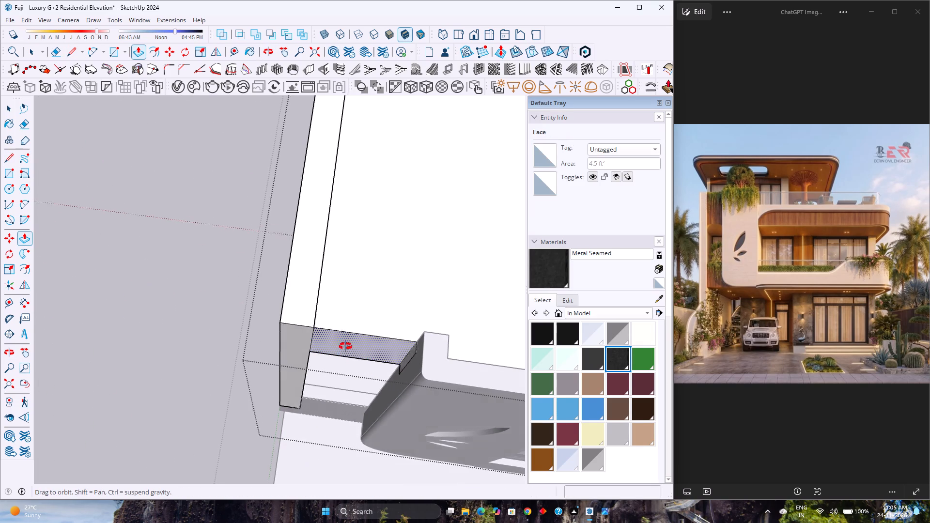
middle_drag(345, 346, 482, 384)
Leave the wall group and hide the front elevation group containing the leaf-cutout panel and louvres.
key(space)
key(Escape)
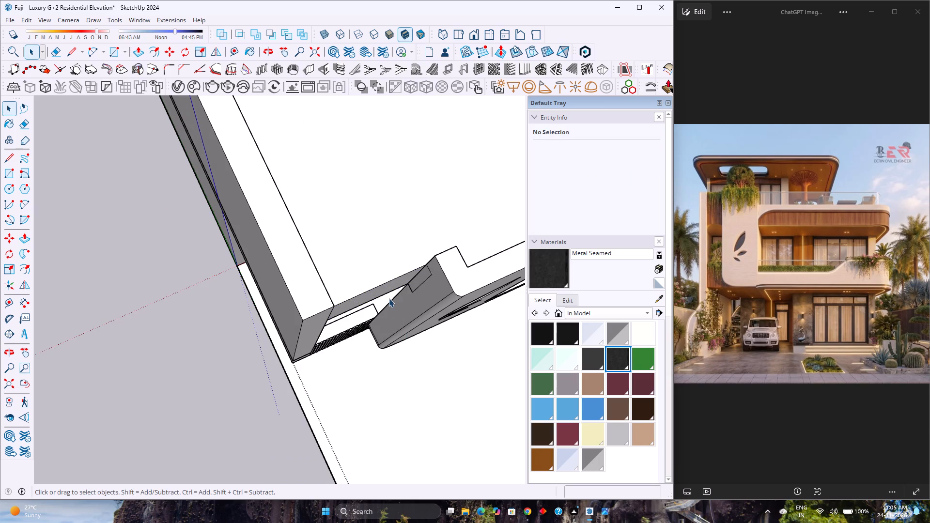
click(449, 273)
right_click(449, 273)
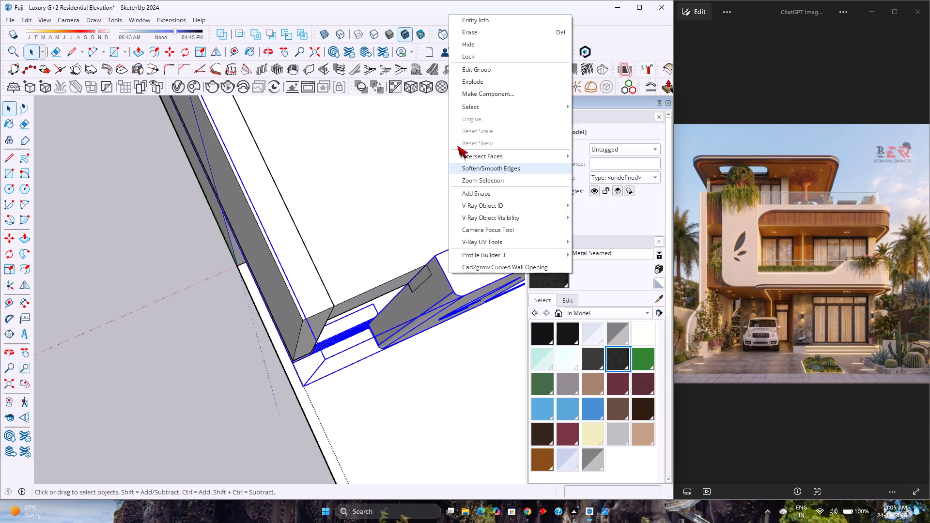
click(490, 44)
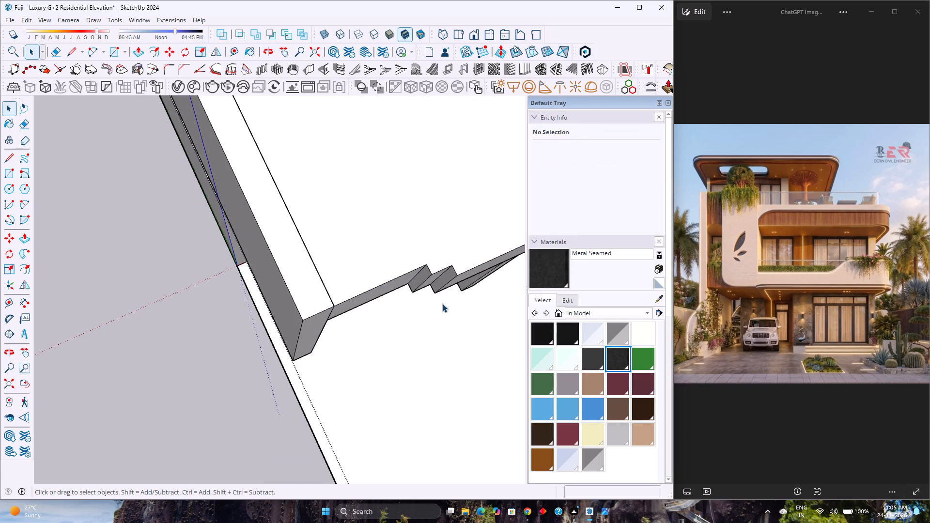
Inside the wall group, push the narrow projecting strip back 3" flush with the lintel and erase the dividing edge between them.
double_click(438, 274)
scroll(438, 281, up, 5)
middle_drag(432, 272, 386, 195)
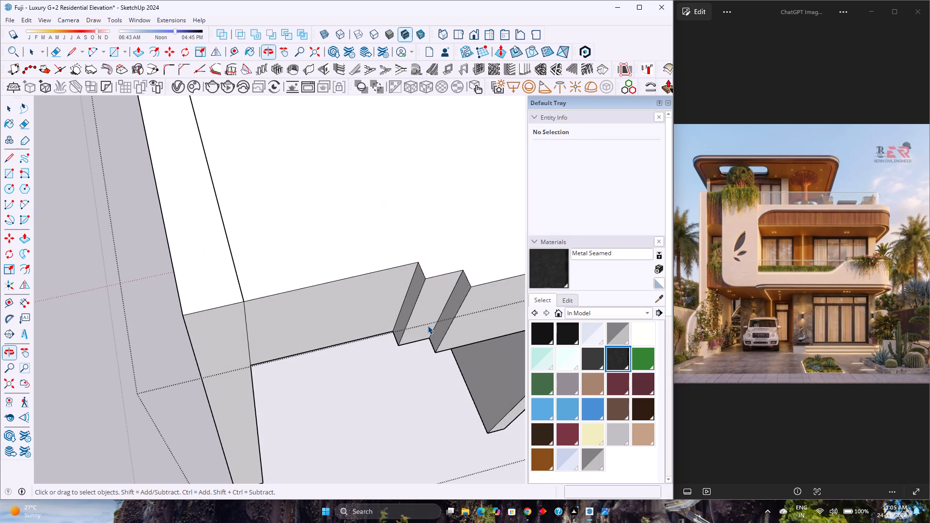
key(p)
click(422, 305)
click(399, 294)
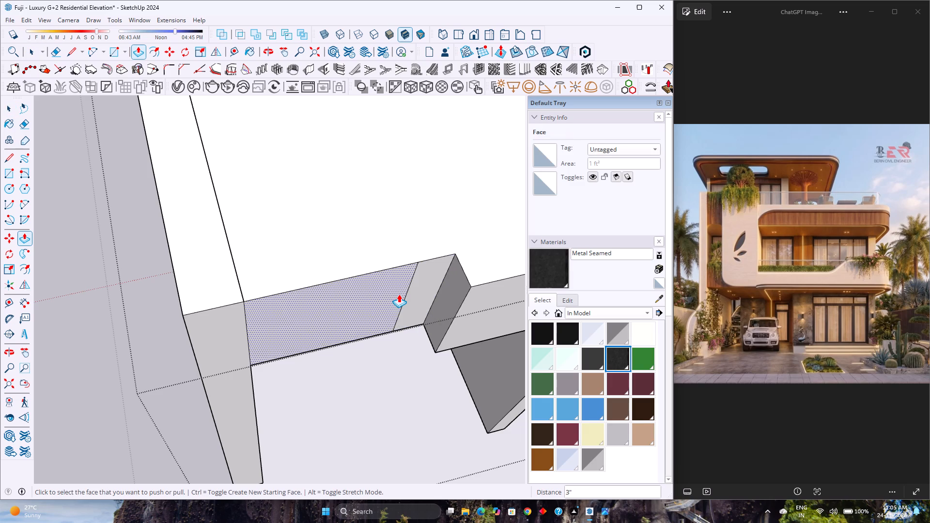
key(e)
drag(413, 286, 408, 287)
key(space)
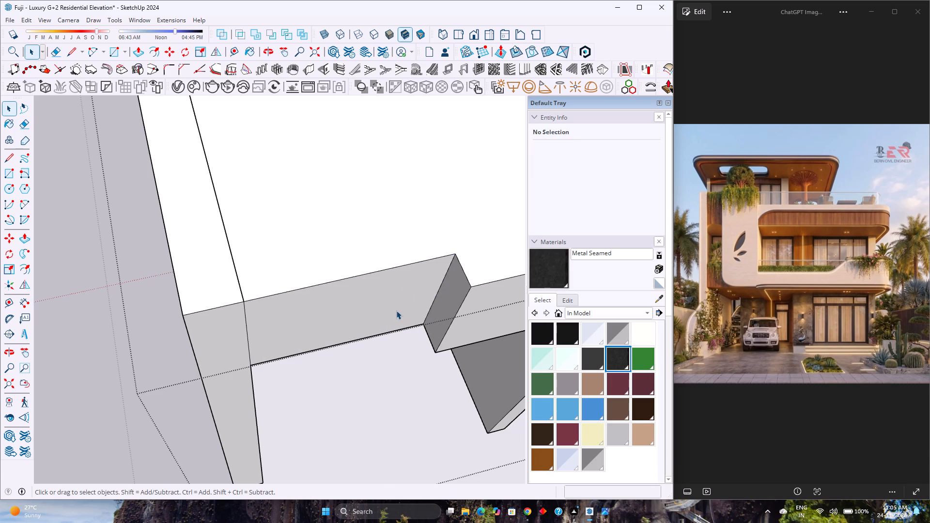
key(Escape)
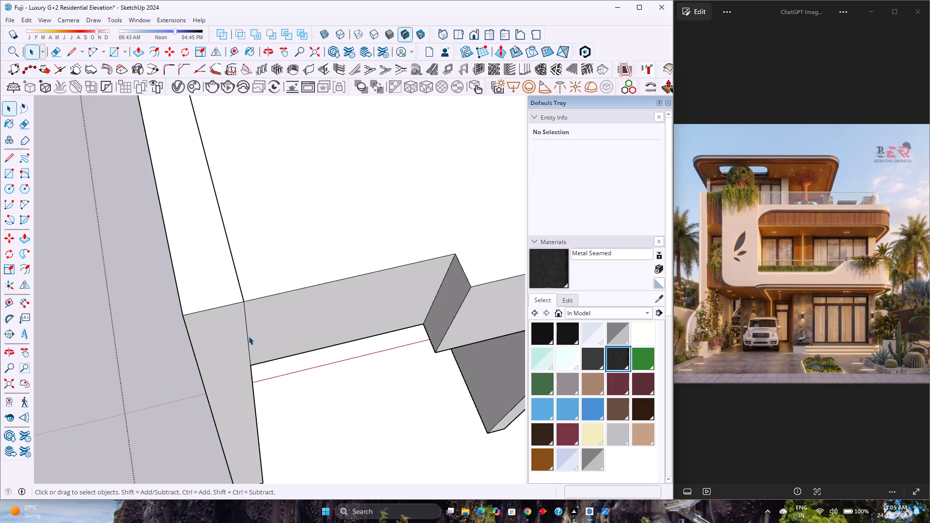
Inspect the lintel front face above the corner glass door inside the wall group from several angles.
click(249, 336)
double_click(310, 292)
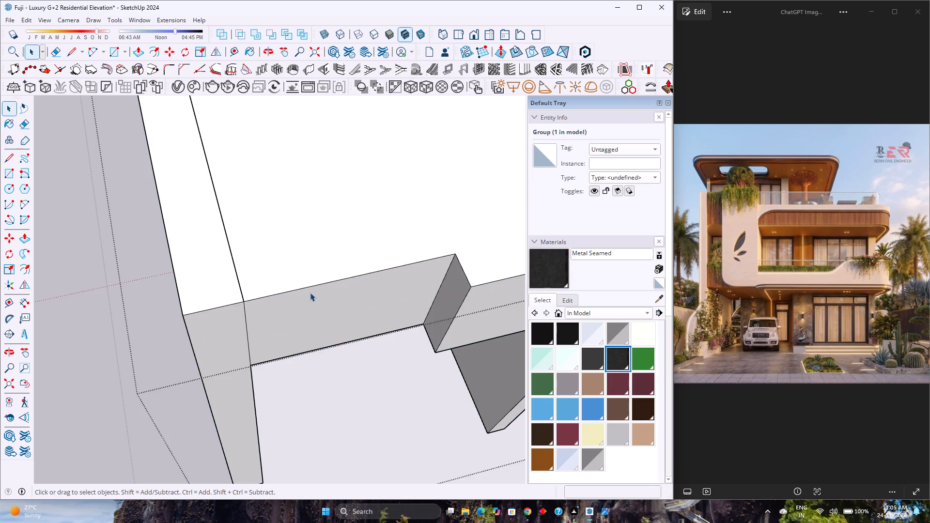
scroll(309, 306, up, 4)
click(310, 325)
scroll(310, 327, down, 3)
middle_drag(312, 352, 296, 303)
scroll(293, 288, down, 2)
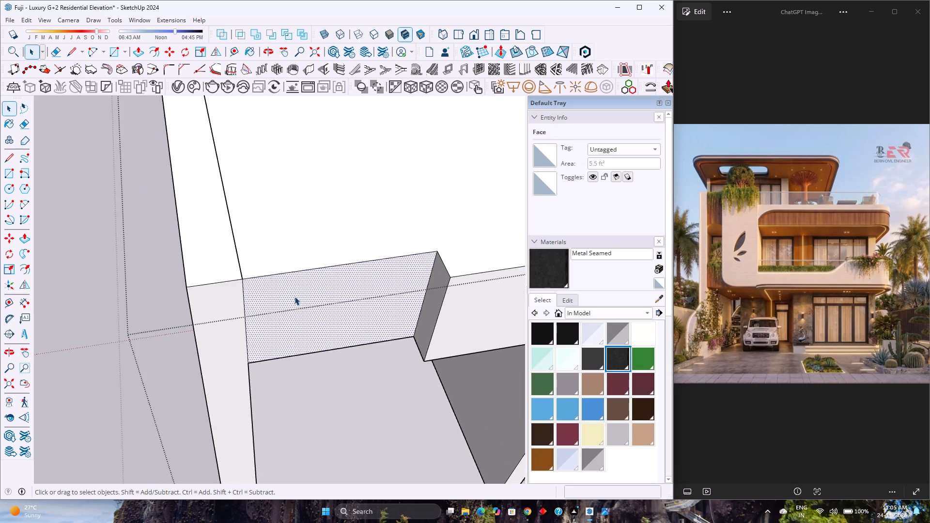
middle_drag(296, 338, 275, 246)
scroll(294, 322, up, 2)
middle_drag(296, 348, 276, 283)
scroll(276, 283, down, 3)
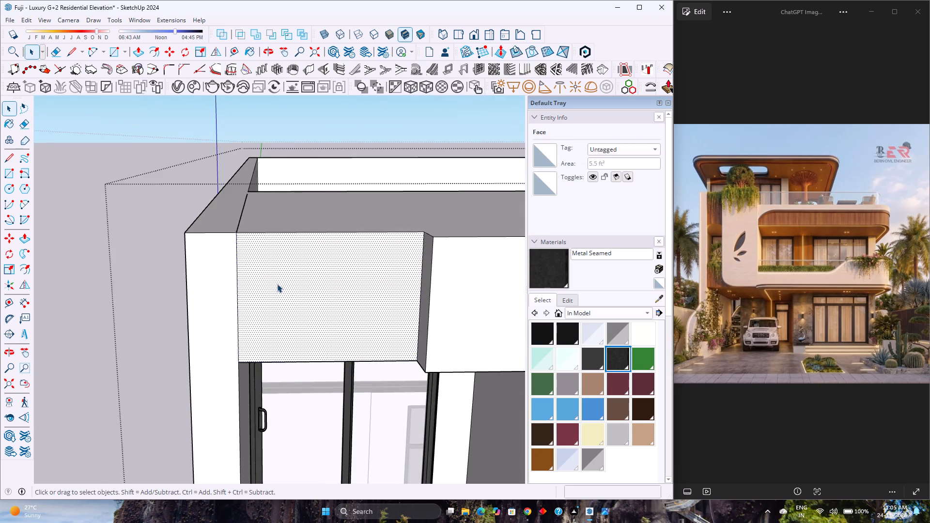
scroll(277, 284, down, 2)
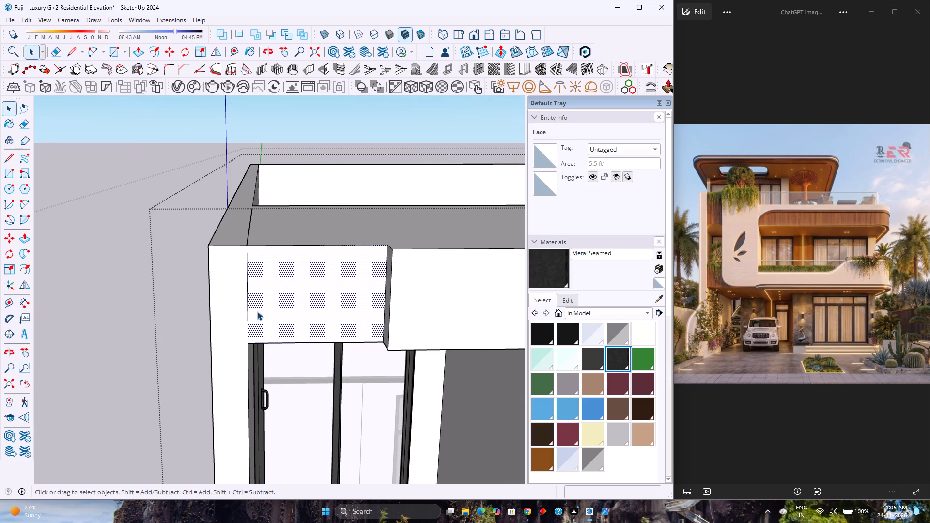
scroll(242, 307, up, 3)
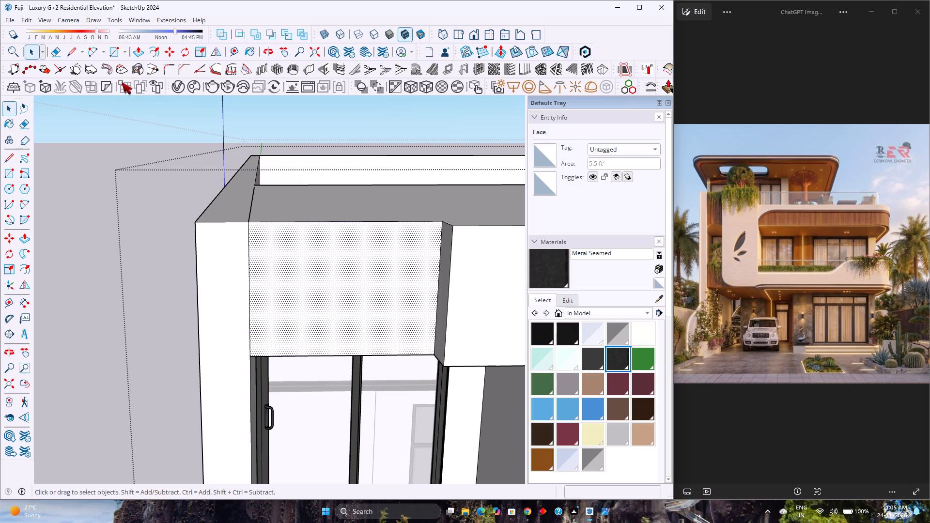
Leave the wall group and unhide all hidden objects, including the front elevation with the leaf-cutout panel and louvres.
right_drag(31, 16, 27, 17)
click(24, 22)
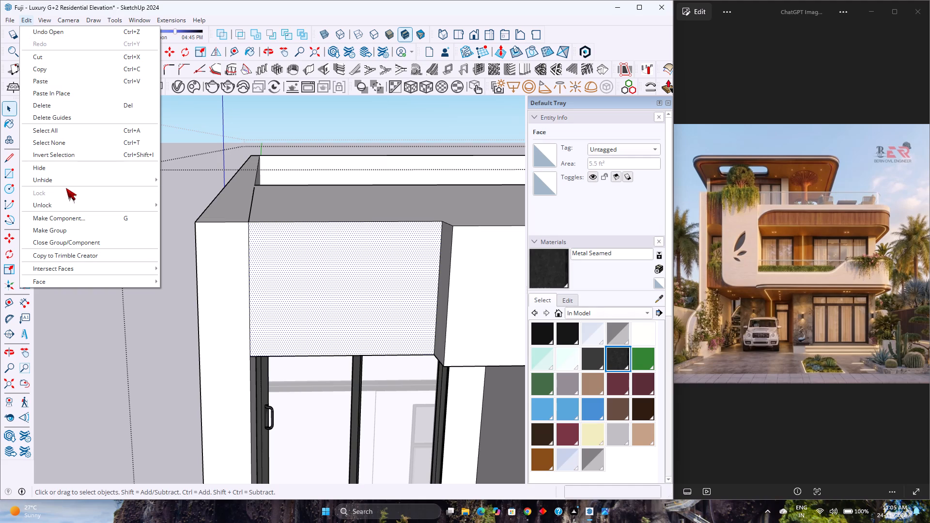
click(192, 202)
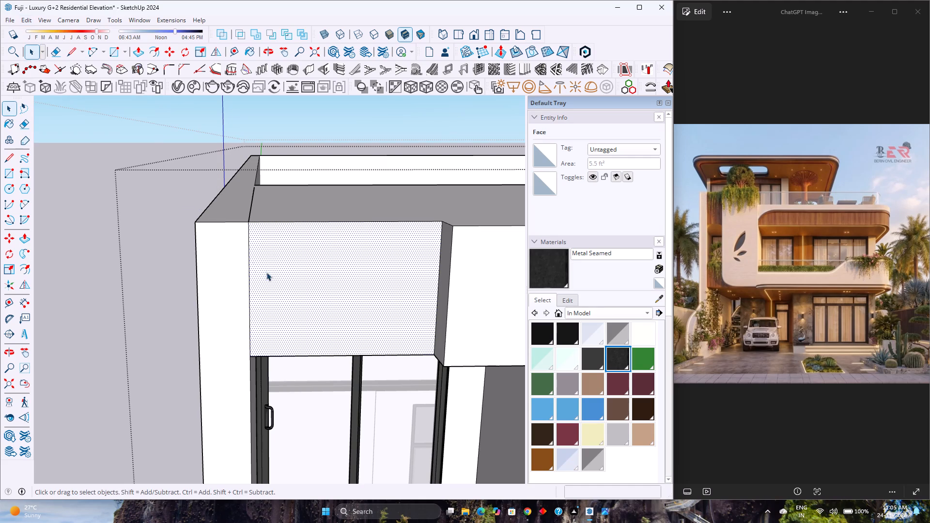
double_click(269, 273)
double_click(228, 268)
scroll(255, 273, down, 5)
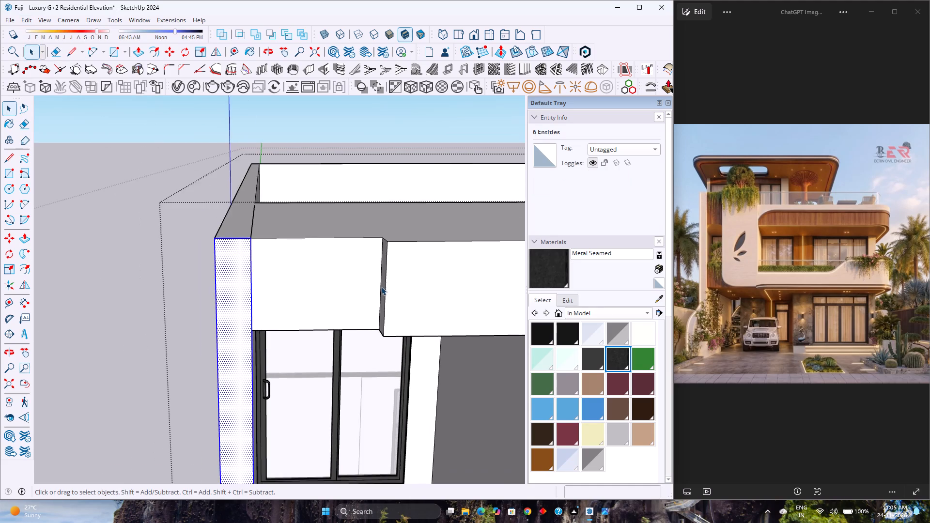
scroll(381, 287, down, 6)
scroll(267, 260, down, 10)
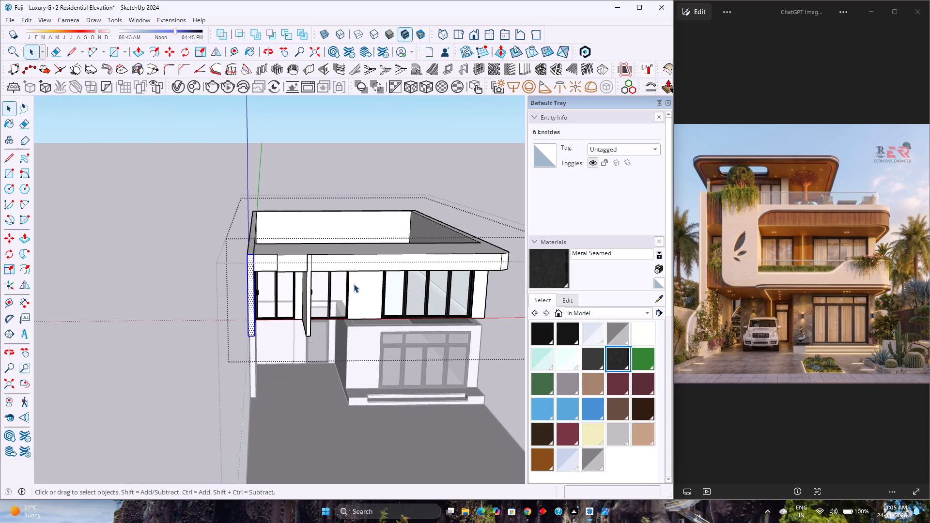
click(187, 289)
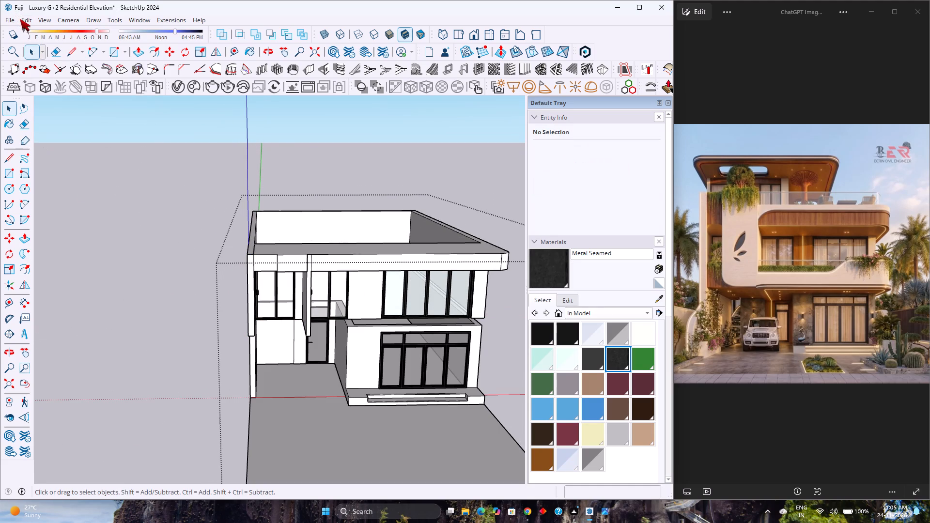
click(21, 19)
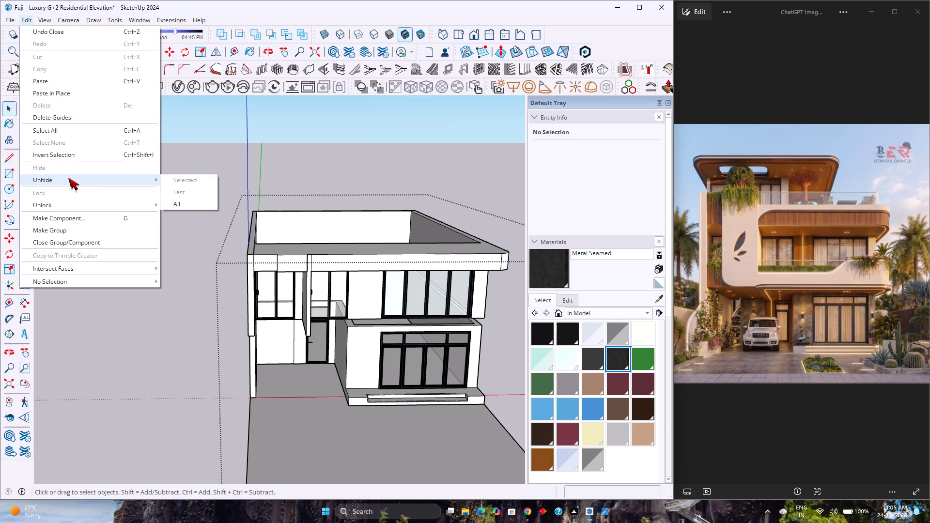
click(198, 204)
Inside the wall group, draw a vertical line across the lintel face where it meets the side of the leaf-cutout panel.
scroll(267, 294, up, 3)
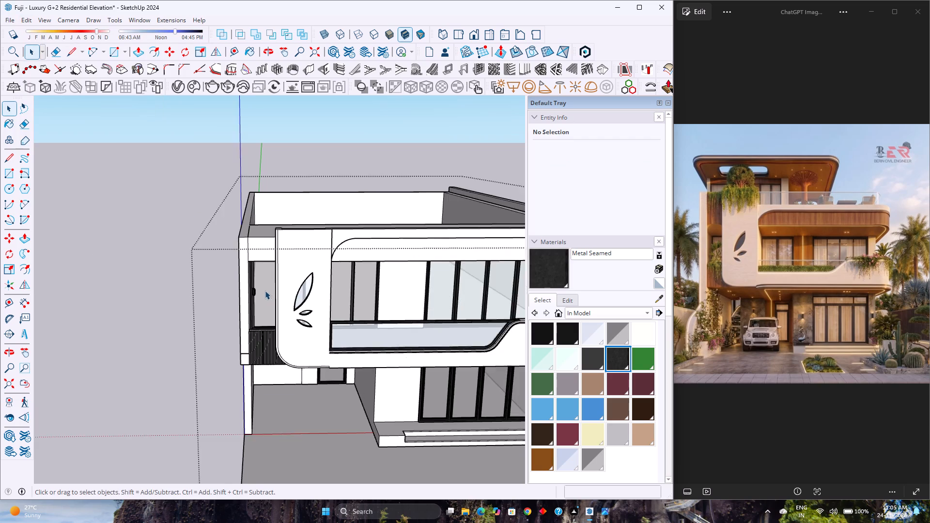
scroll(265, 291, up, 2)
middle_drag(264, 289, 316, 355)
scroll(377, 385, up, 8)
double_click(370, 375)
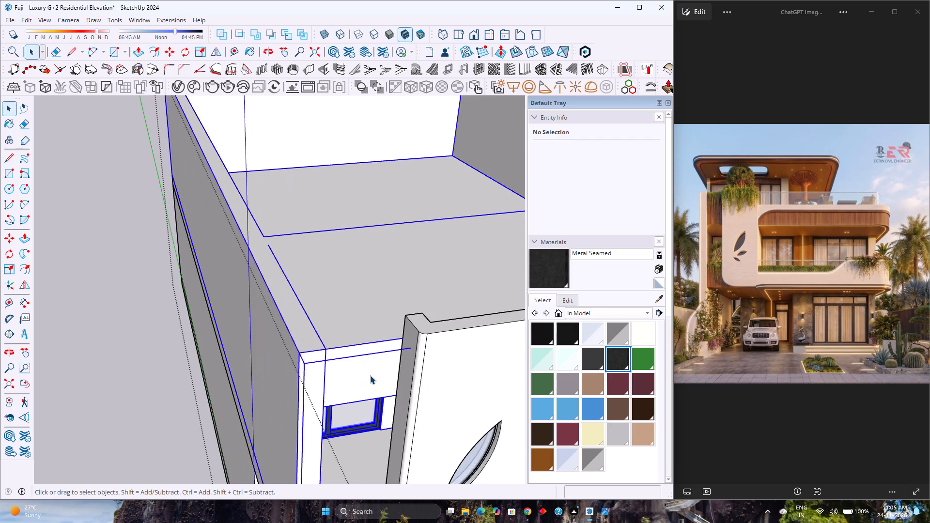
scroll(370, 375, up, 3)
middle_drag(370, 375, 488, 485)
scroll(402, 339, up, 3)
middle_drag(403, 339, 477, 451)
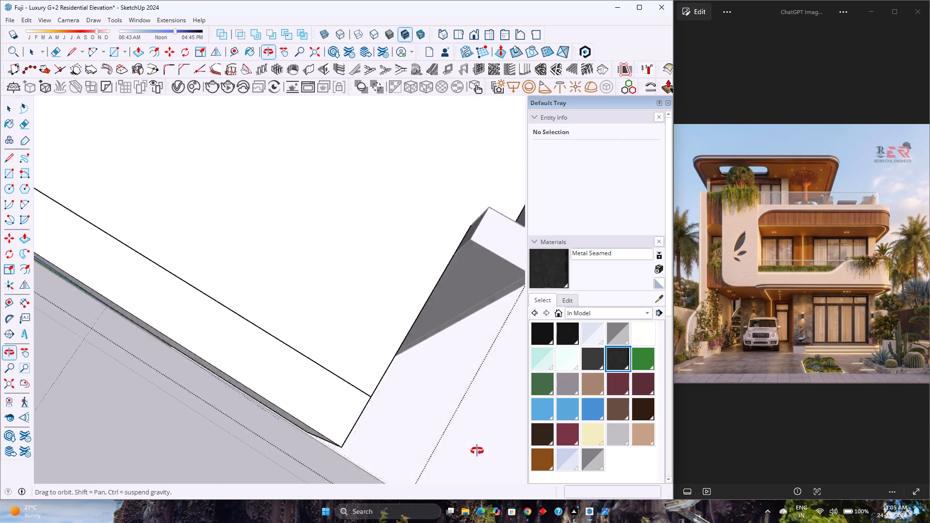
middle_drag(477, 451, 336, 379)
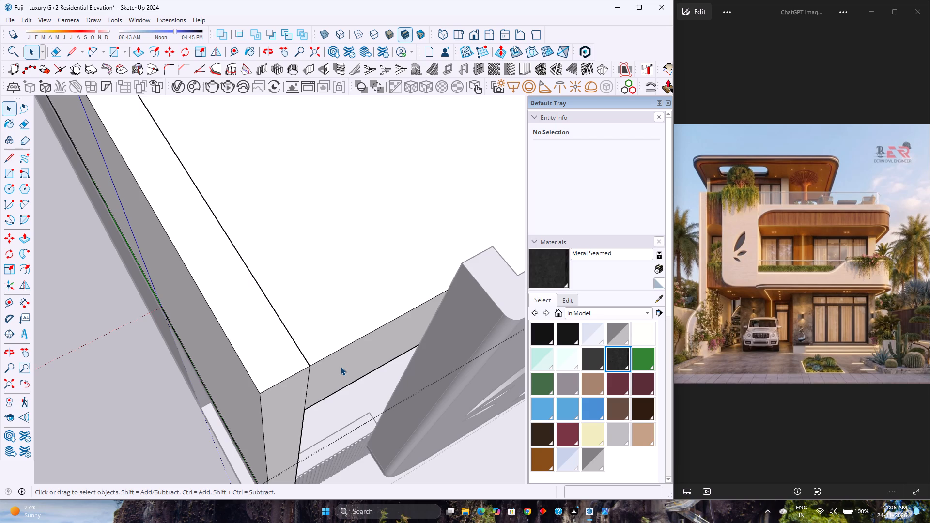
scroll(331, 358, up, 2)
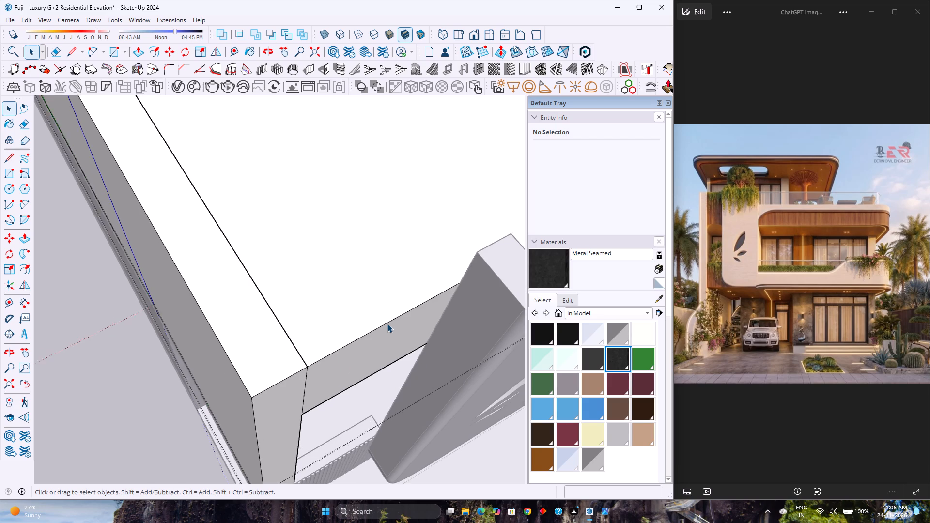
double_click(393, 346)
scroll(394, 347, up, 1)
middle_drag(394, 347, 362, 306)
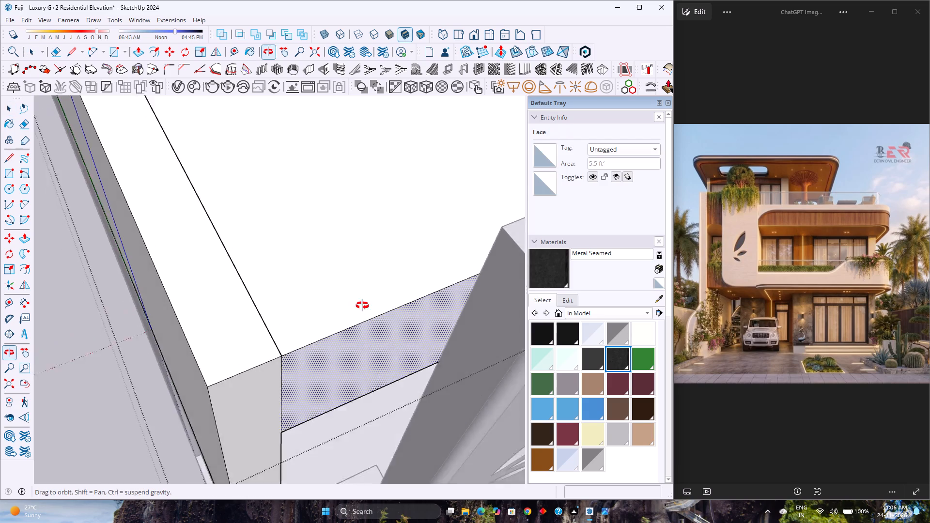
middle_drag(362, 306, 354, 290)
middle_click(354, 290)
scroll(355, 290, down, 3)
middle_drag(364, 385, 335, 344)
key(l)
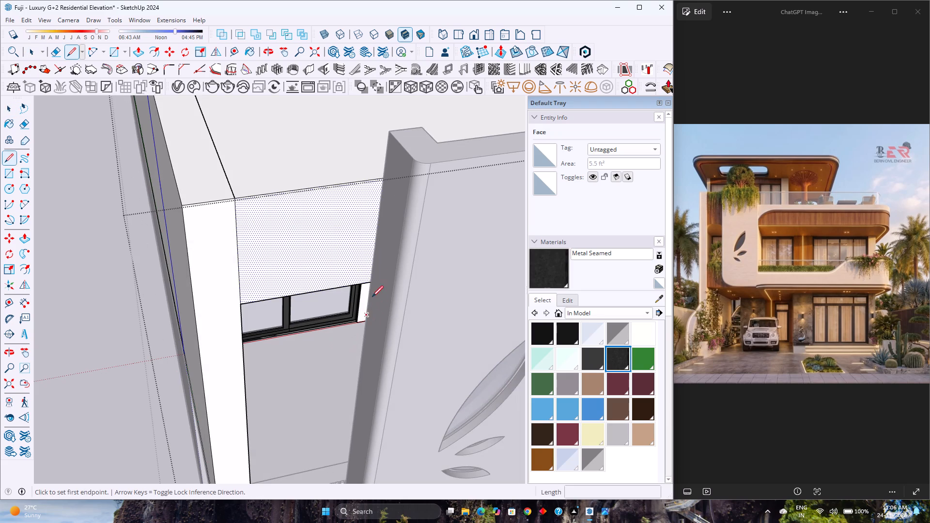
middle_drag(377, 296, 389, 368)
scroll(356, 274, up, 1)
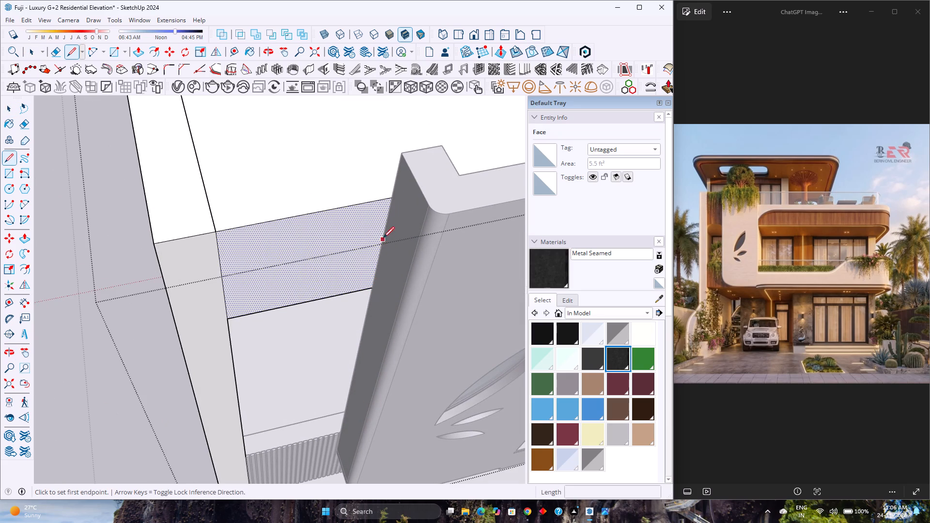
click(392, 198)
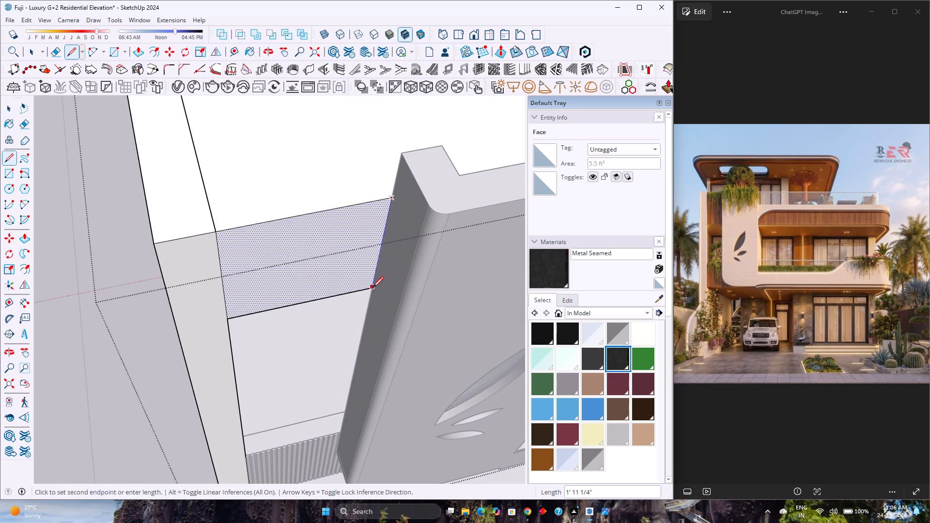
key(Up)
scroll(370, 293, up, 4)
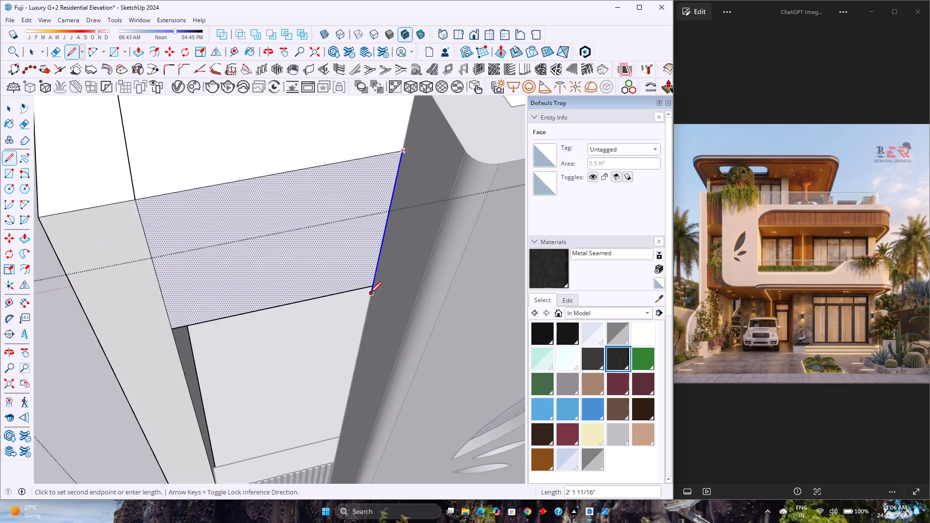
scroll(370, 293, up, 3)
click(374, 284)
middle_click(343, 311)
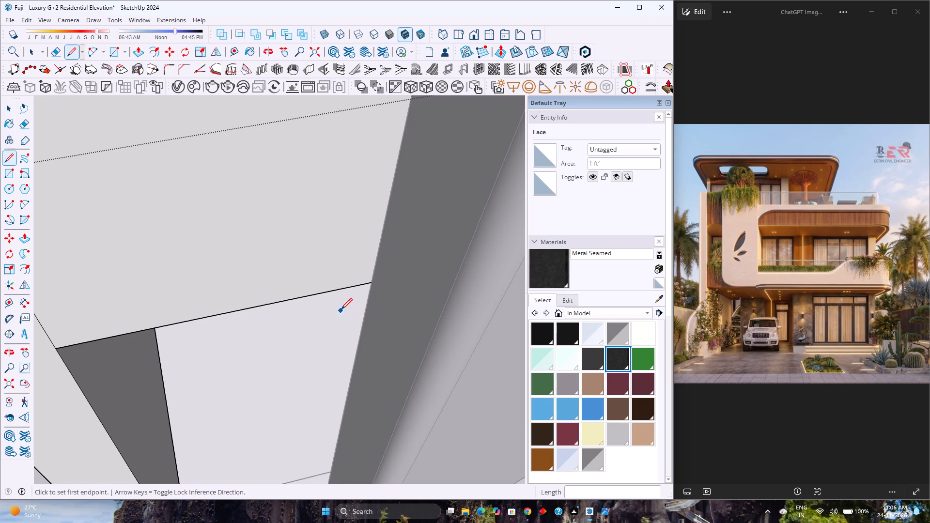
key(space)
Push/Pull the lintel face between the side wall and the leaf-cutout panel by 0.5".
scroll(341, 309, down, 12)
key(p)
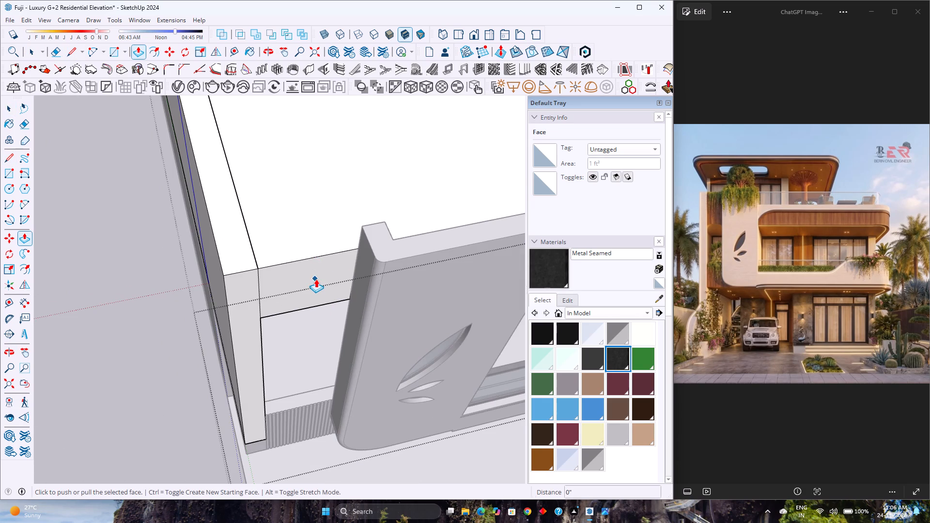
key(Escape)
click(313, 289)
text(0.5)
key(Return)
Copy the lintel face 4' along the red axis out past the side wall and make the copy a group.
key(space)
click(313, 279)
key(m)
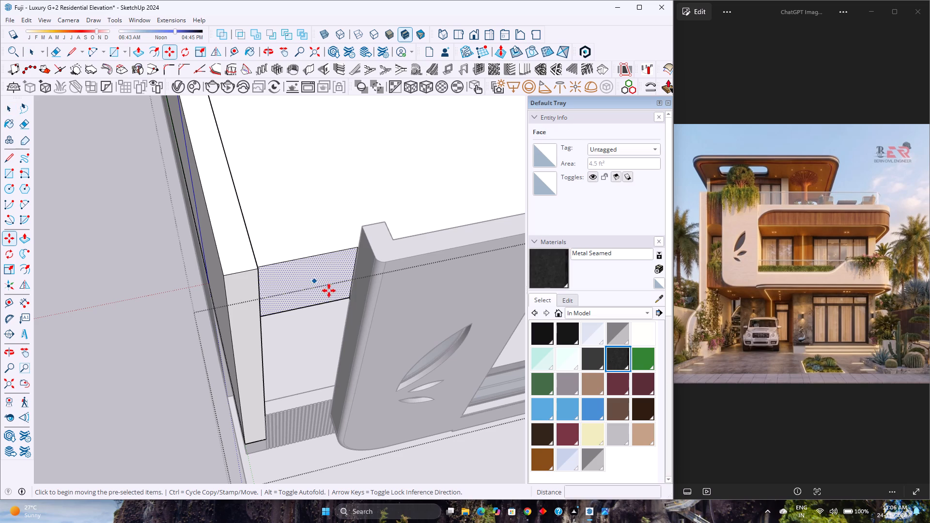
scroll(343, 298, up, 3)
click(347, 298)
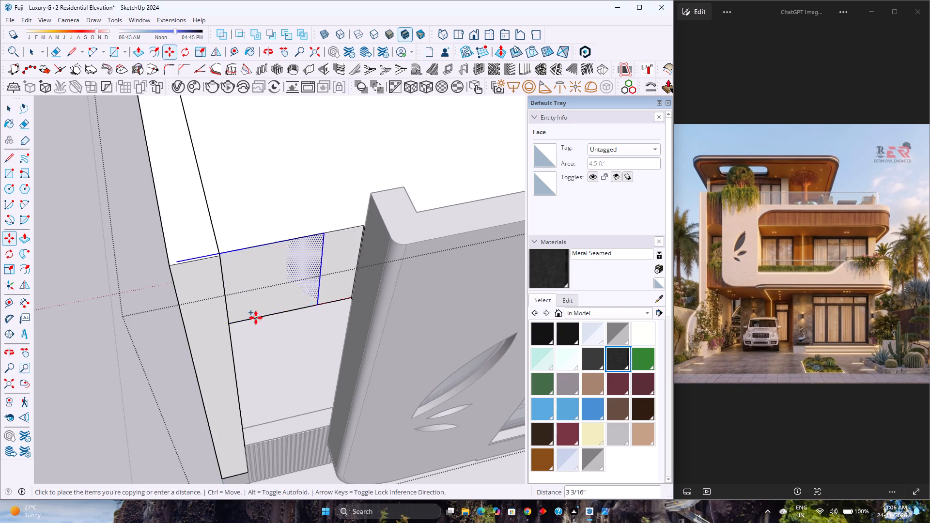
key(Right)
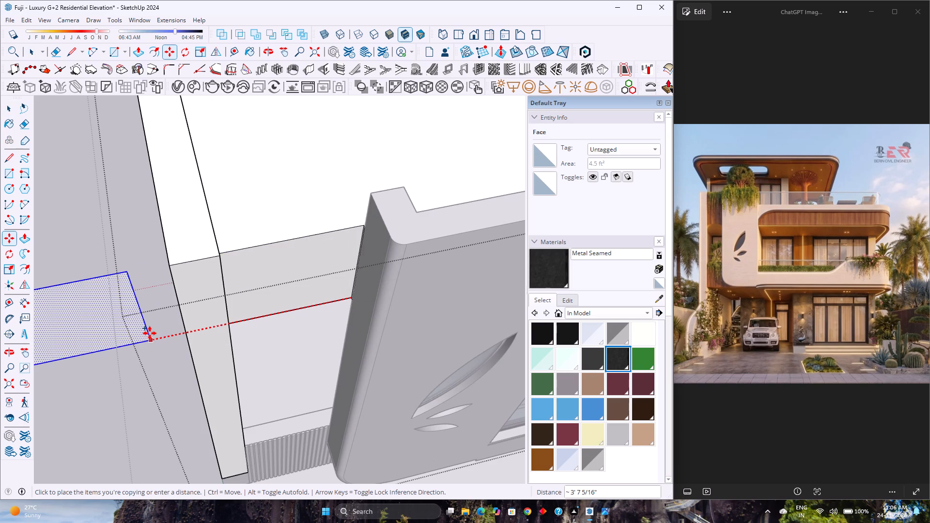
text(4')
key(Return)
right_click(117, 330)
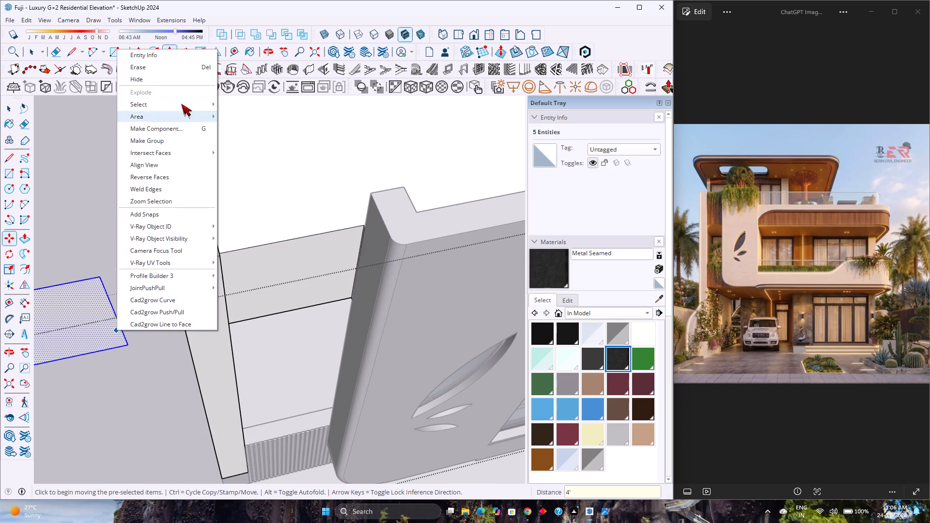
click(161, 140)
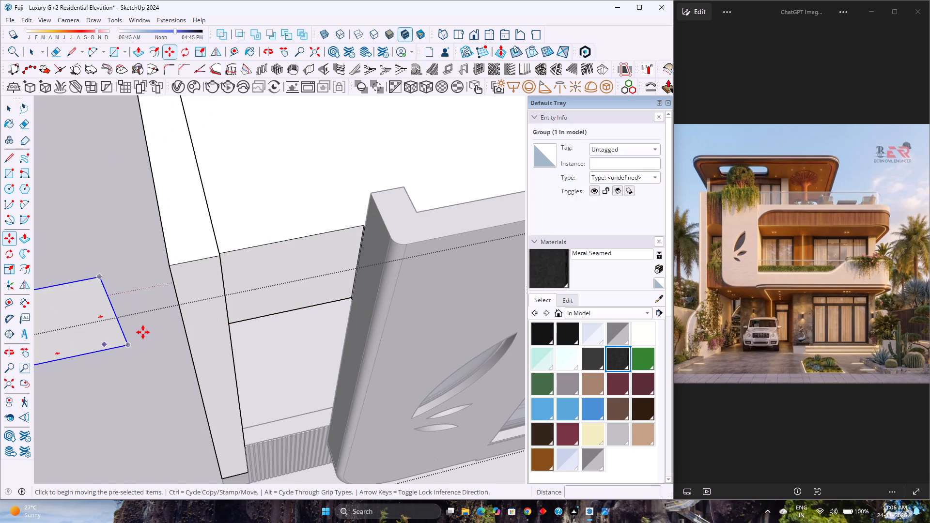
key(space)
On the copied face inside its group, create vertical louvres 1/2" deep and 1" thick with 1 1/2" spacing, angle 0.0, front location.
double_click(106, 334)
scroll(106, 334, up, 3)
shift+middle_drag(124, 318, 291, 294)
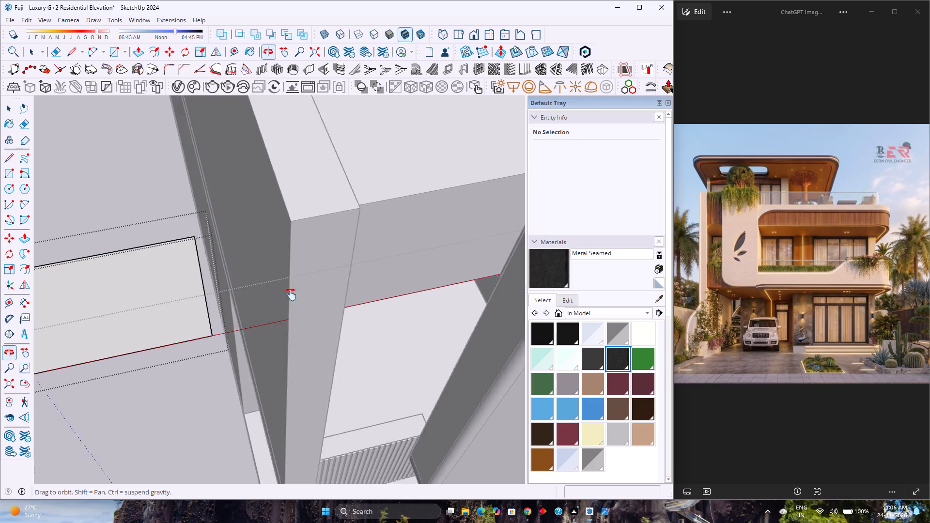
shift+middle_drag(291, 294, 398, 282)
click(527, 65)
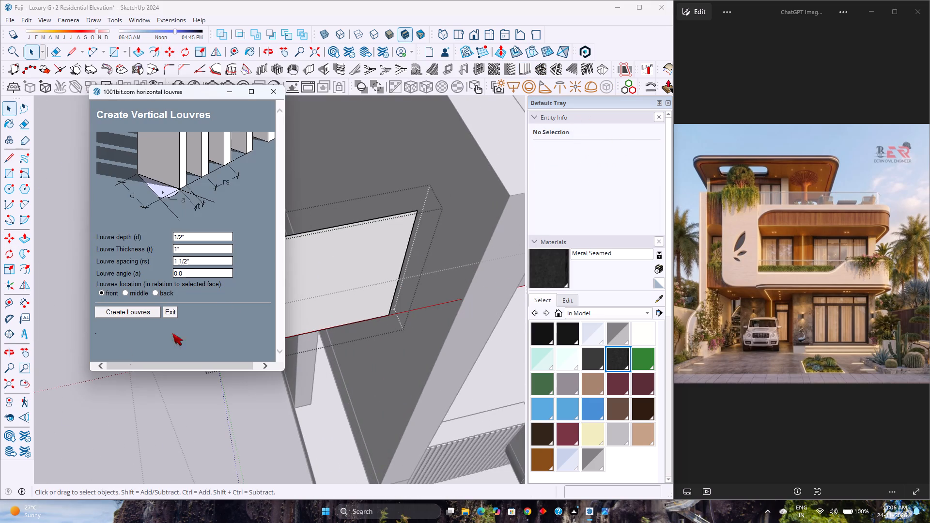
click(117, 314)
click(269, 313)
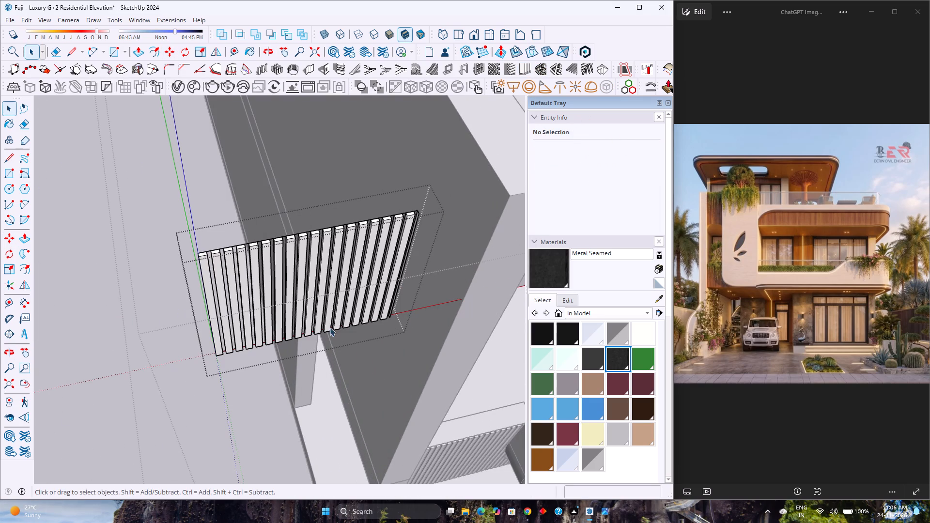
key(space)
scroll(301, 248, up, 1)
key(Escape)
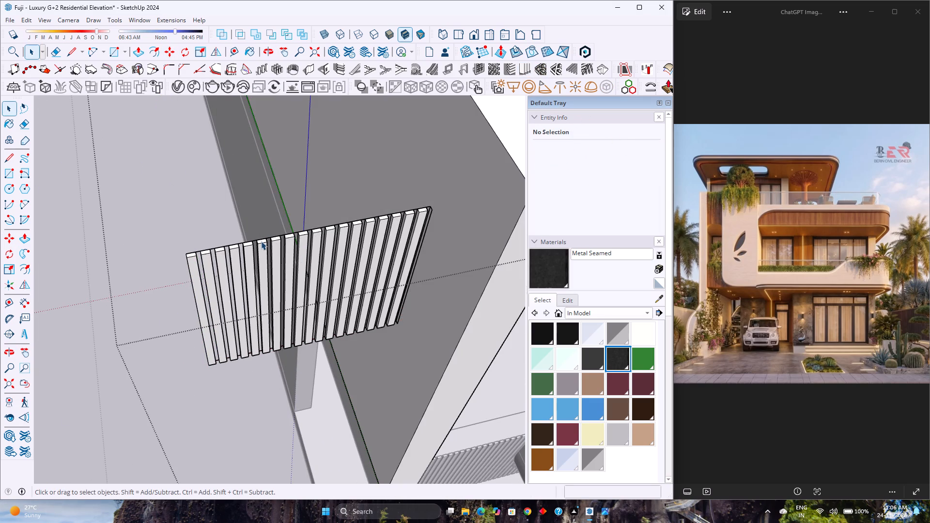
Inside the new louvre group, delete the four leftover boundary edges of the copied face.
double_click(261, 241)
scroll(261, 241, up, 3)
triple_click(255, 241)
click(255, 241)
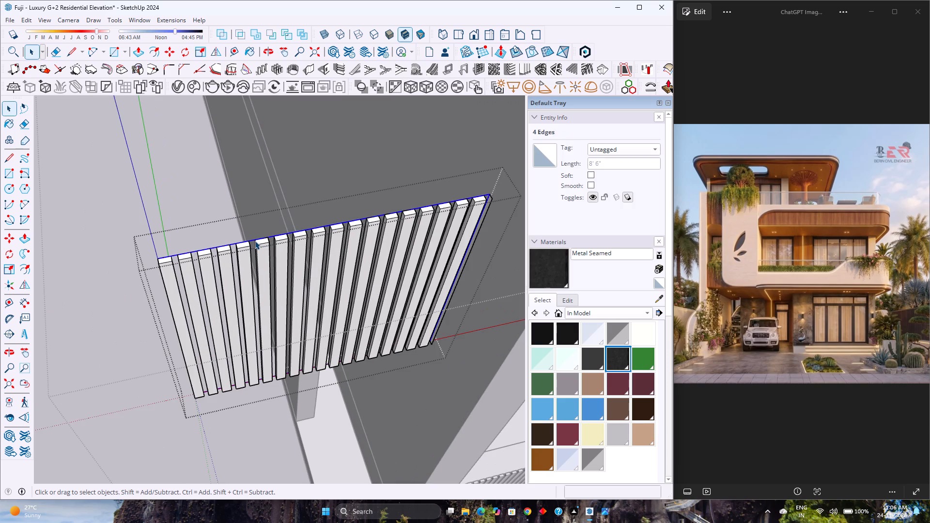
key(Delete)
scroll(246, 306, down, 3)
key(Escape)
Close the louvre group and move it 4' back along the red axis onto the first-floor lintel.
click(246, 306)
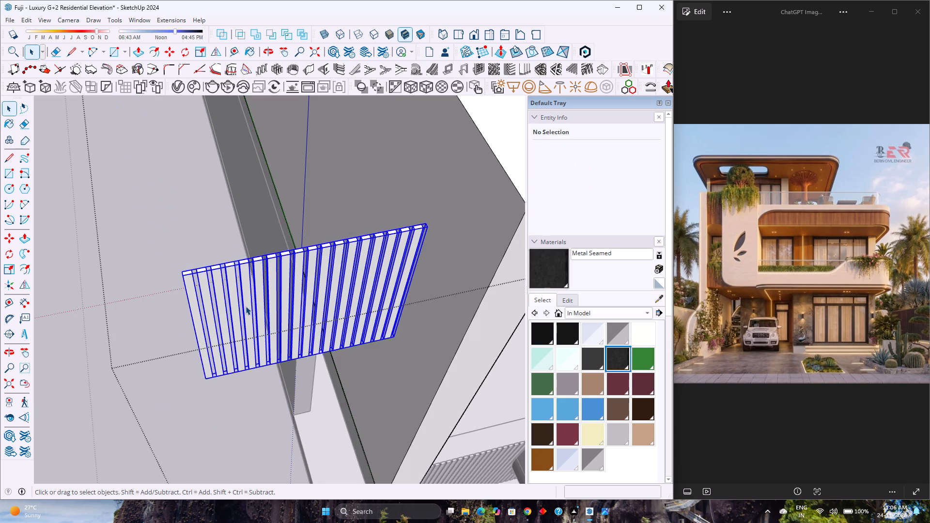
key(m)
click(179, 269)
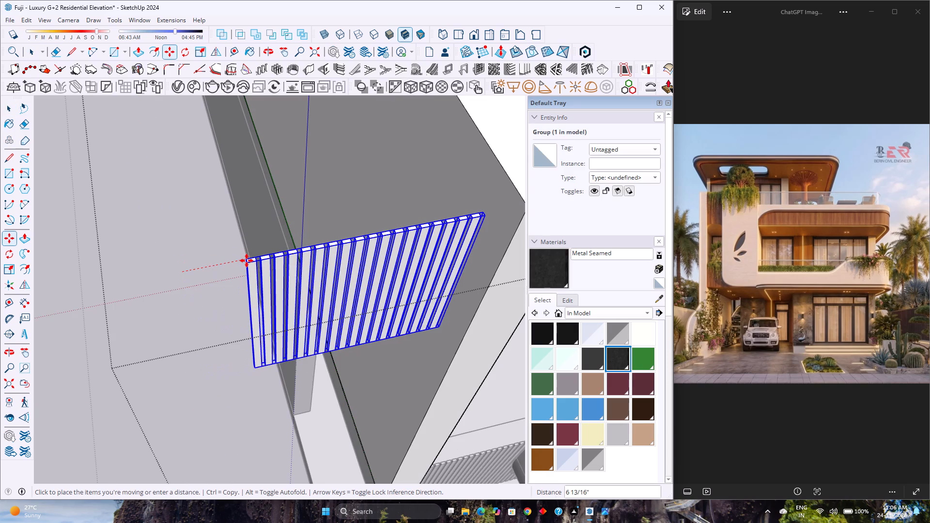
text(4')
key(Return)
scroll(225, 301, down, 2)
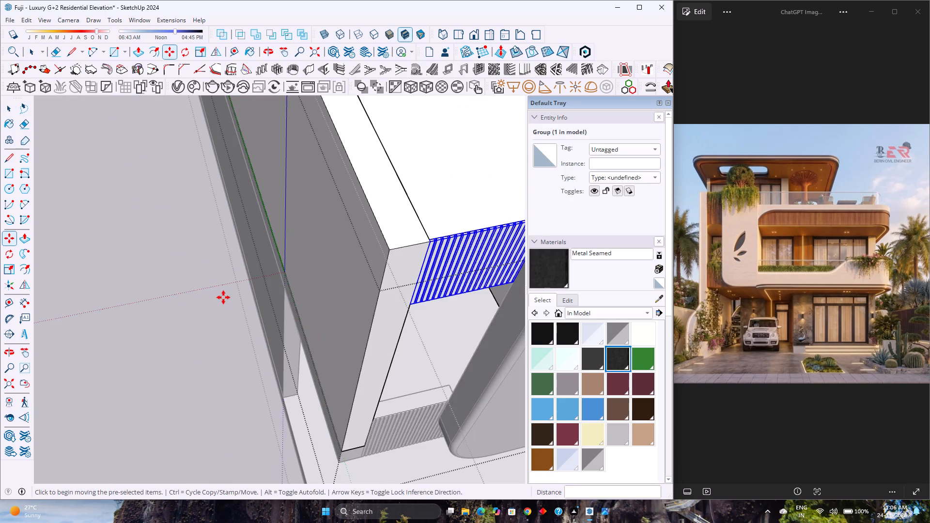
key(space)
Examine the louvre cladding on the lintel between the side wall and the leaf-cutout panel.
scroll(223, 297, down, 4)
scroll(250, 302, up, 3)
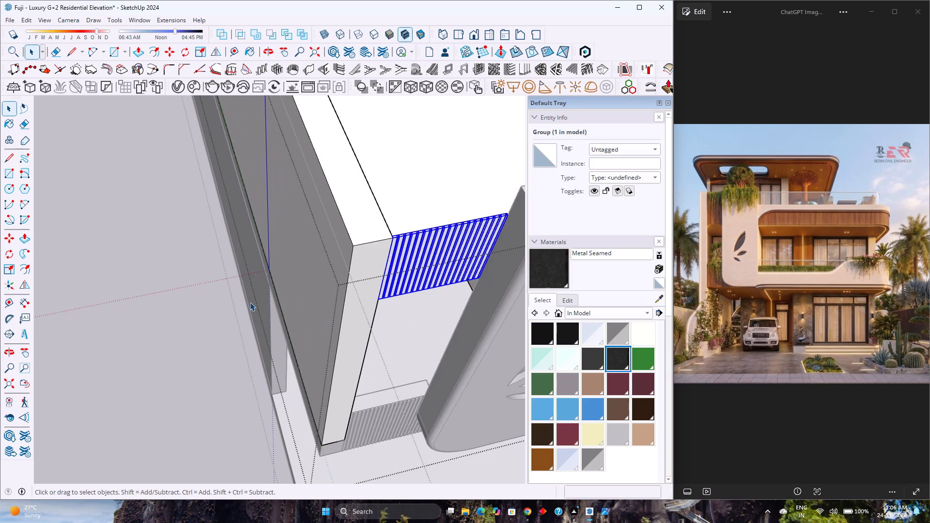
scroll(250, 302, up, 4)
scroll(250, 302, down, 4)
scroll(250, 302, up, 4)
scroll(250, 302, down, 3)
scroll(250, 302, up, 4)
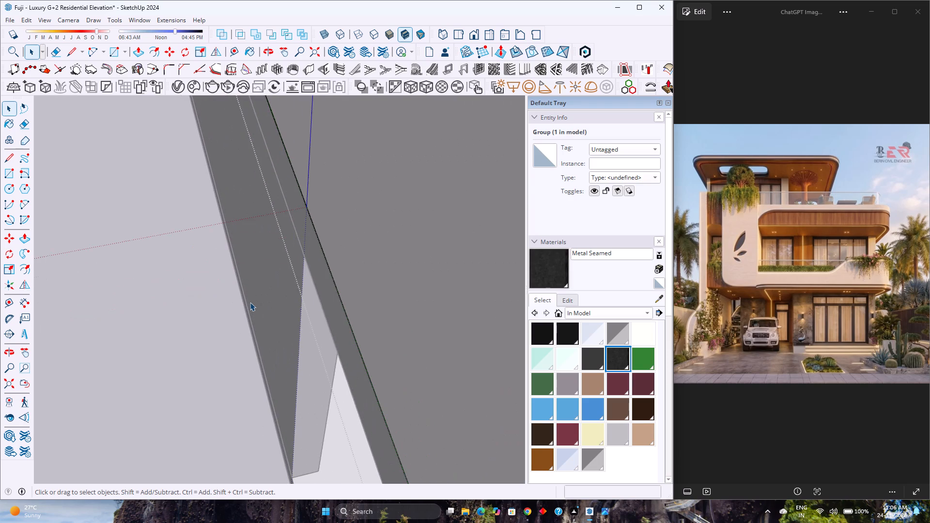
scroll(250, 302, down, 4)
scroll(250, 302, up, 4)
scroll(250, 302, down, 3)
scroll(250, 302, up, 3)
scroll(250, 302, down, 5)
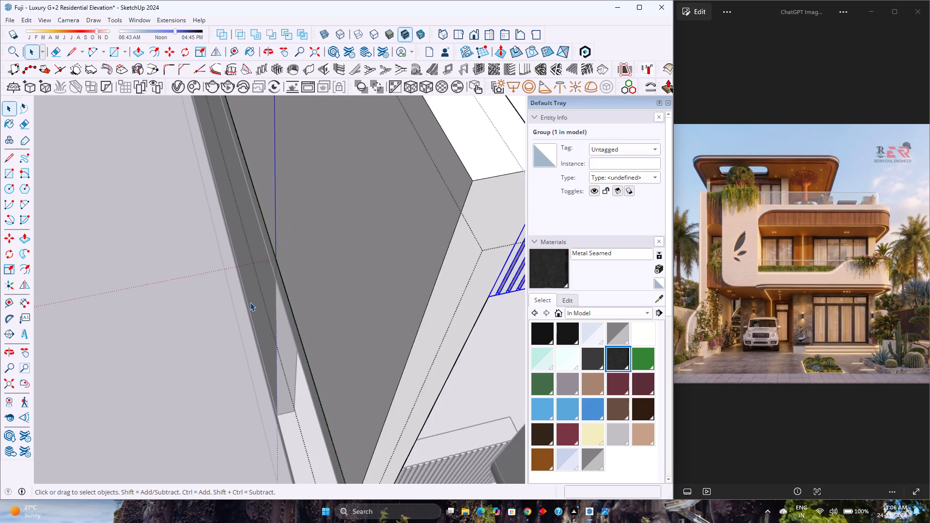
key(space)
scroll(250, 302, down, 4)
key(Escape)
scroll(250, 302, down, 4)
middle_drag(279, 333, 251, 316)
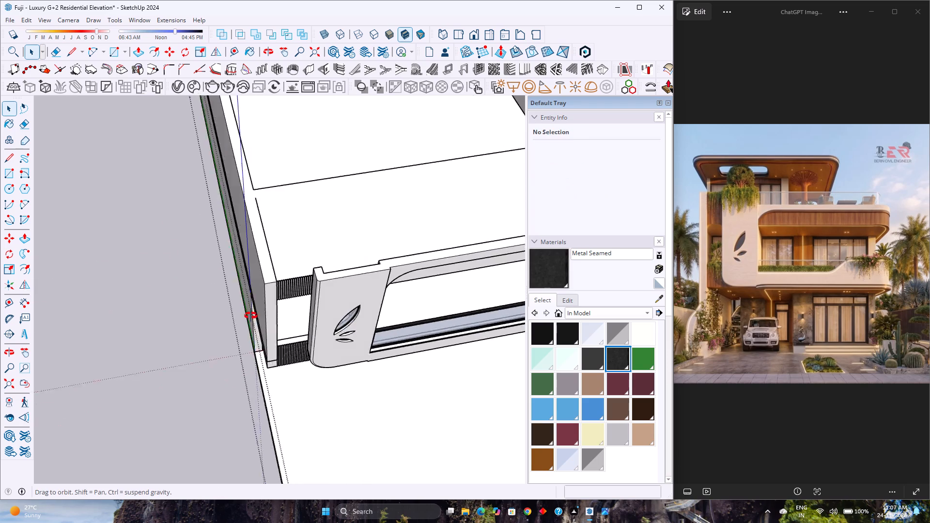
middle_drag(251, 316, 184, 217)
scroll(181, 211, up, 3)
shift+middle_drag(182, 213, 351, 445)
scroll(344, 425, down, 1)
scroll(343, 327, up, 4)
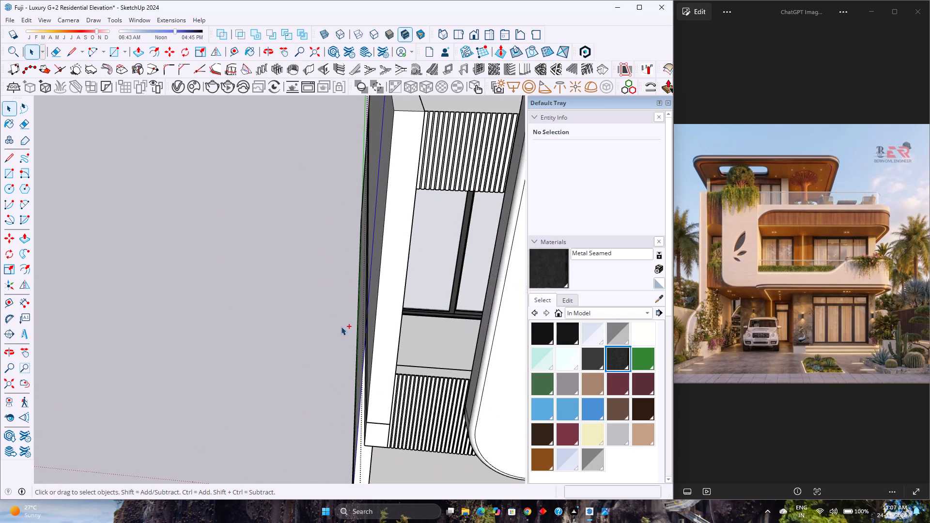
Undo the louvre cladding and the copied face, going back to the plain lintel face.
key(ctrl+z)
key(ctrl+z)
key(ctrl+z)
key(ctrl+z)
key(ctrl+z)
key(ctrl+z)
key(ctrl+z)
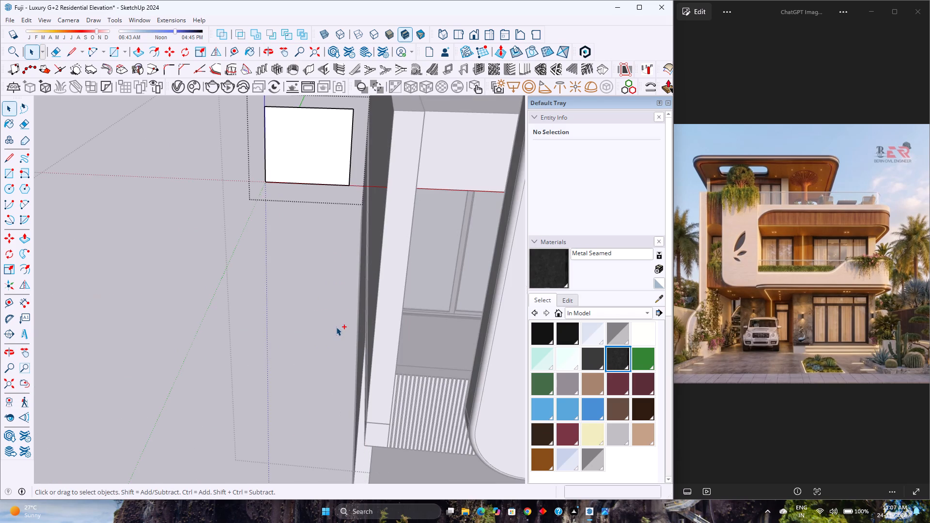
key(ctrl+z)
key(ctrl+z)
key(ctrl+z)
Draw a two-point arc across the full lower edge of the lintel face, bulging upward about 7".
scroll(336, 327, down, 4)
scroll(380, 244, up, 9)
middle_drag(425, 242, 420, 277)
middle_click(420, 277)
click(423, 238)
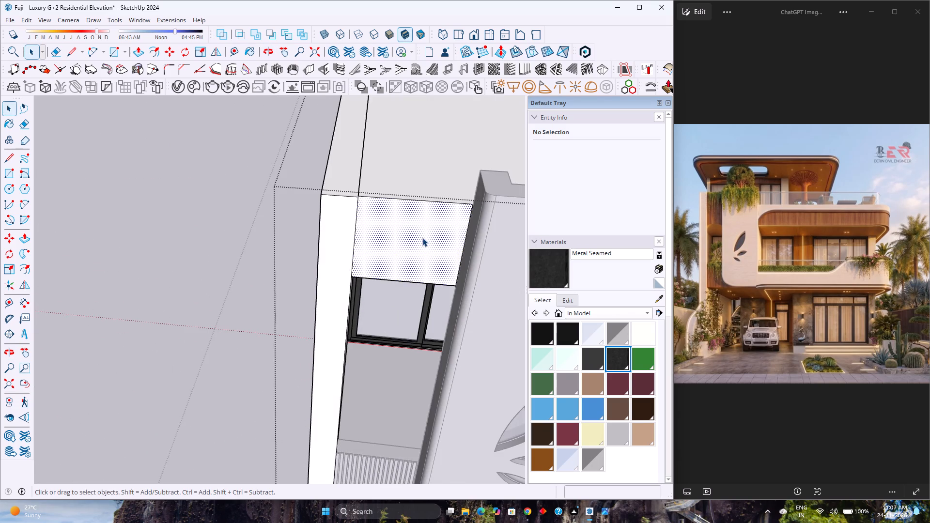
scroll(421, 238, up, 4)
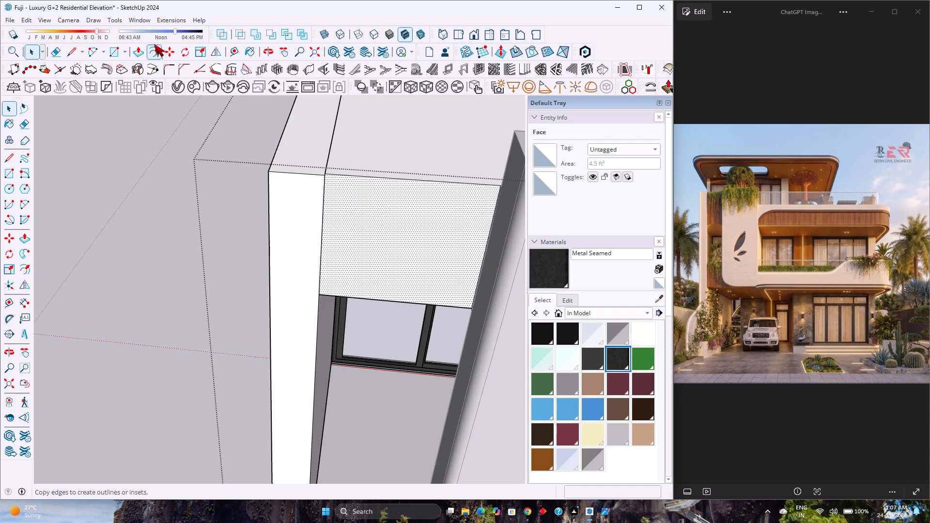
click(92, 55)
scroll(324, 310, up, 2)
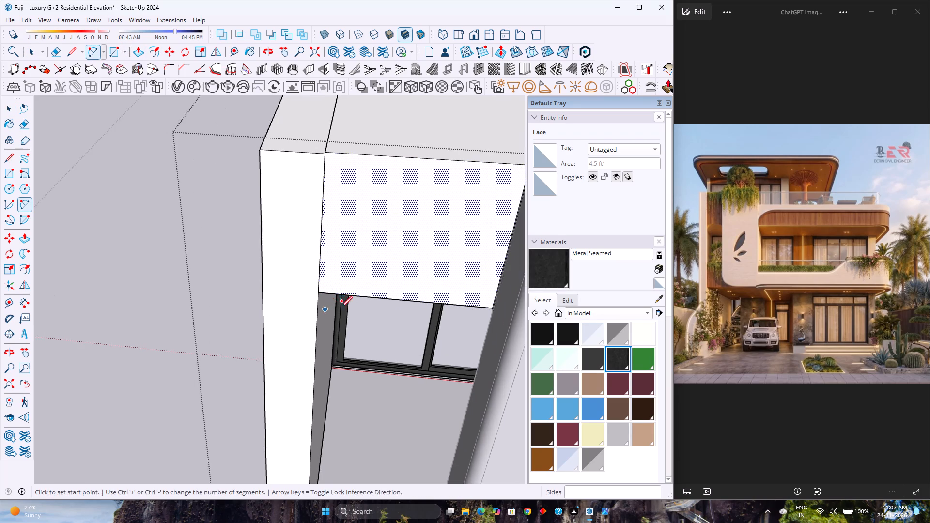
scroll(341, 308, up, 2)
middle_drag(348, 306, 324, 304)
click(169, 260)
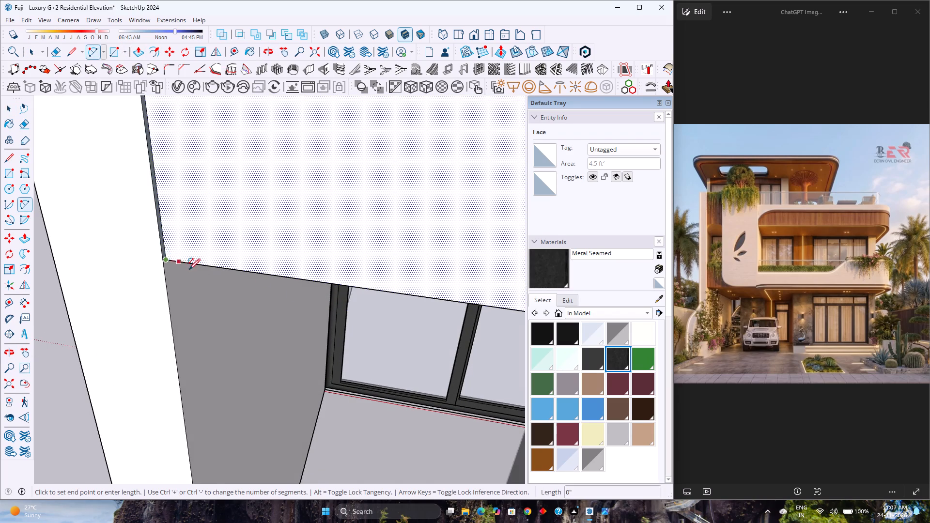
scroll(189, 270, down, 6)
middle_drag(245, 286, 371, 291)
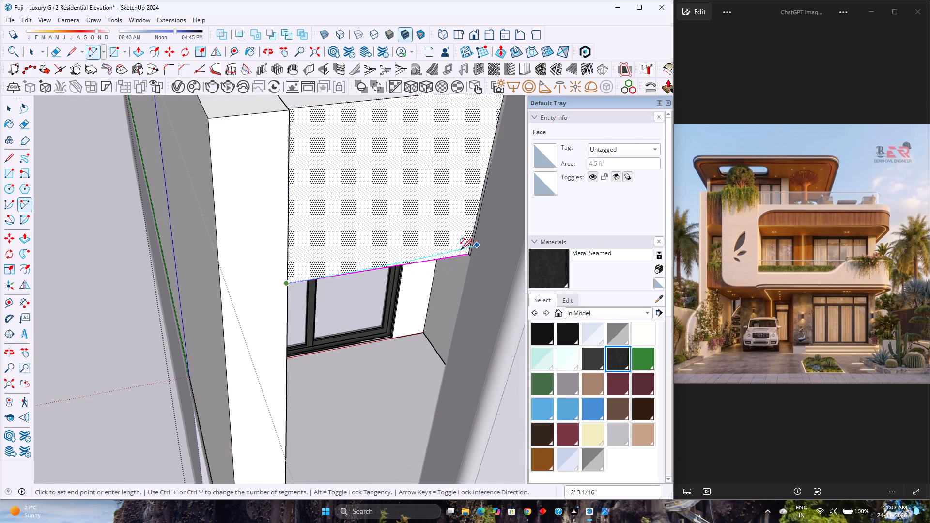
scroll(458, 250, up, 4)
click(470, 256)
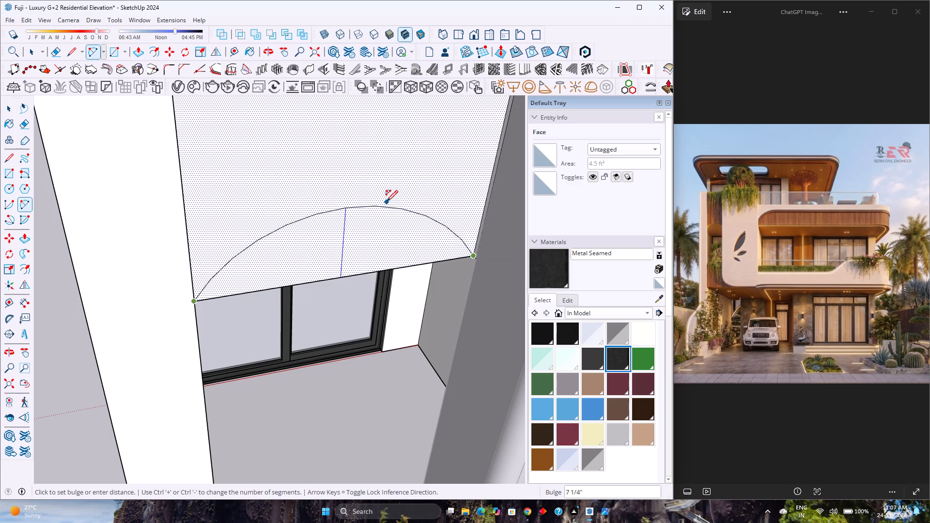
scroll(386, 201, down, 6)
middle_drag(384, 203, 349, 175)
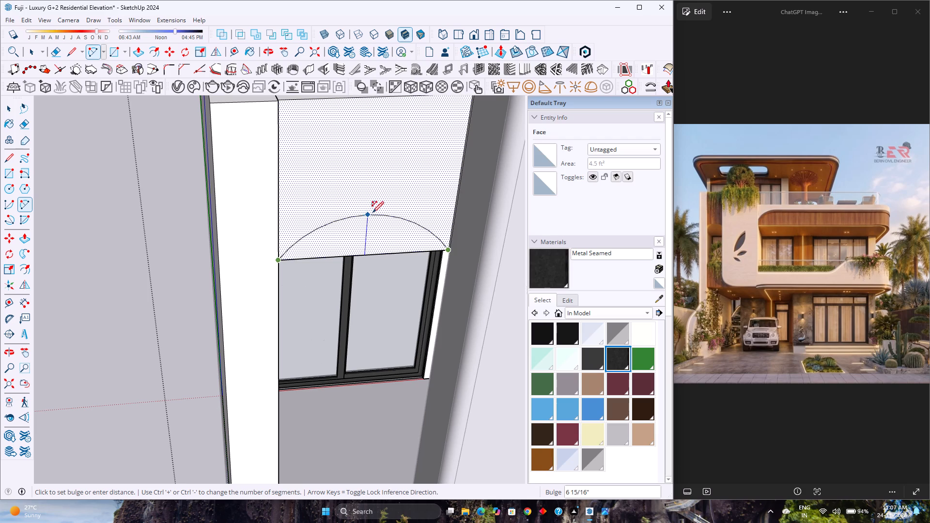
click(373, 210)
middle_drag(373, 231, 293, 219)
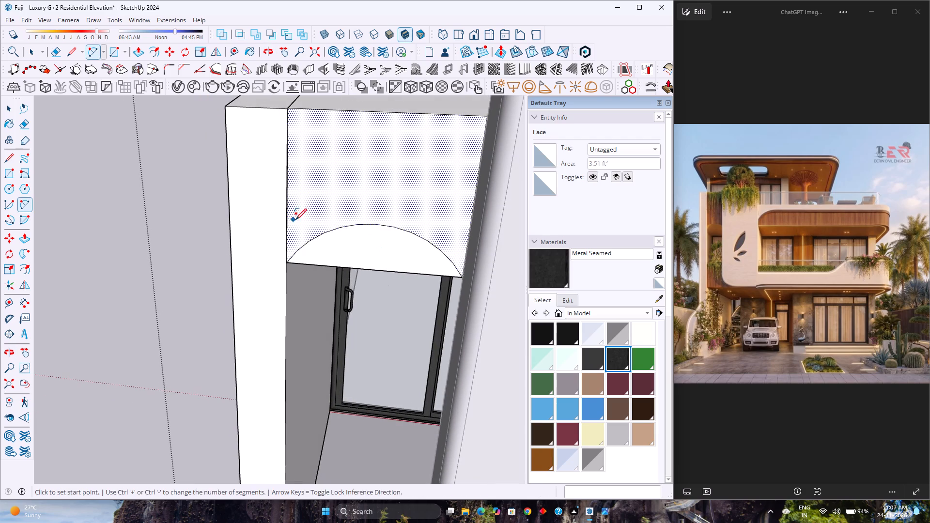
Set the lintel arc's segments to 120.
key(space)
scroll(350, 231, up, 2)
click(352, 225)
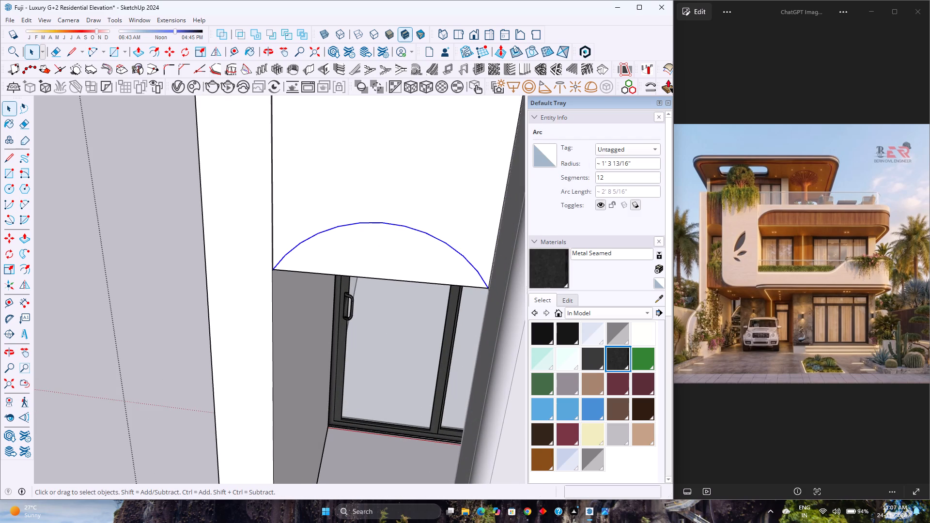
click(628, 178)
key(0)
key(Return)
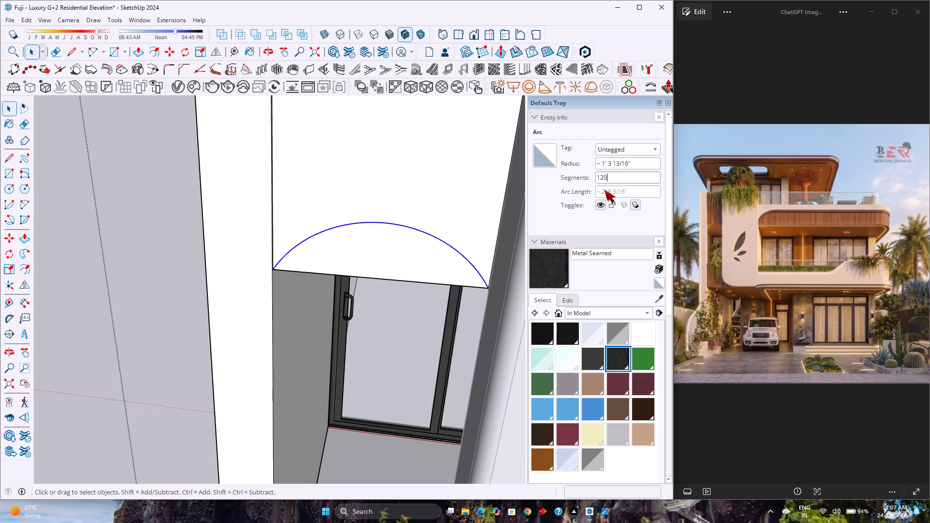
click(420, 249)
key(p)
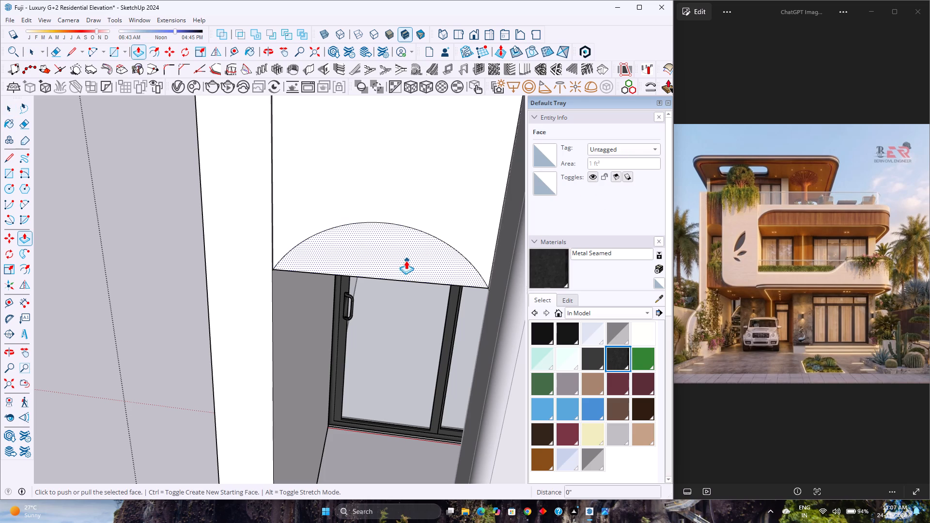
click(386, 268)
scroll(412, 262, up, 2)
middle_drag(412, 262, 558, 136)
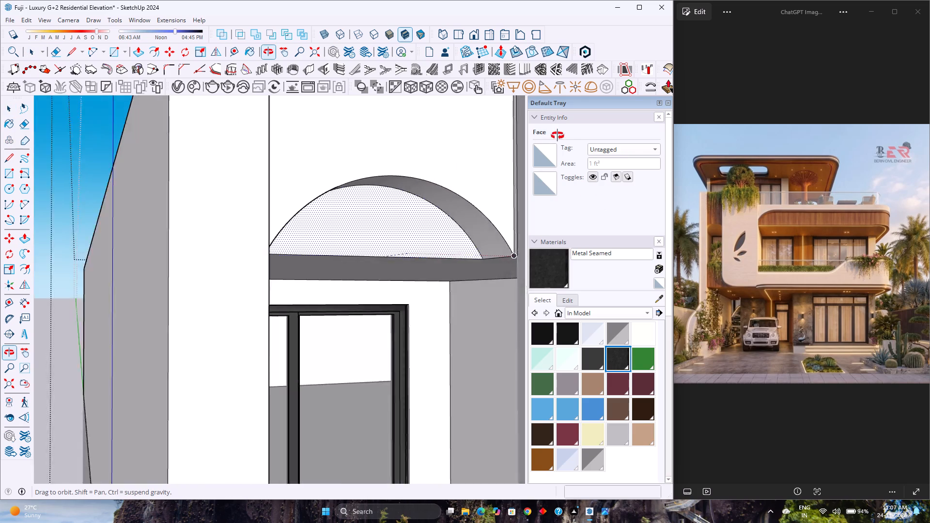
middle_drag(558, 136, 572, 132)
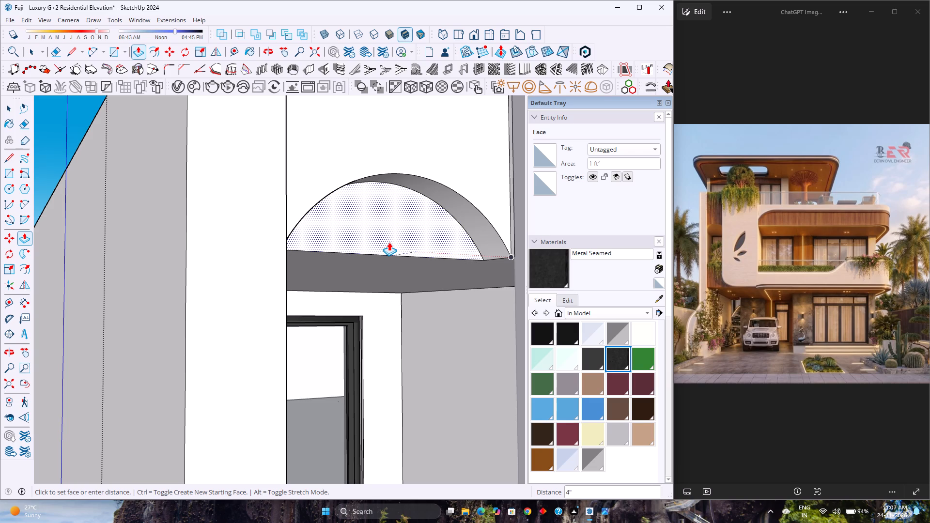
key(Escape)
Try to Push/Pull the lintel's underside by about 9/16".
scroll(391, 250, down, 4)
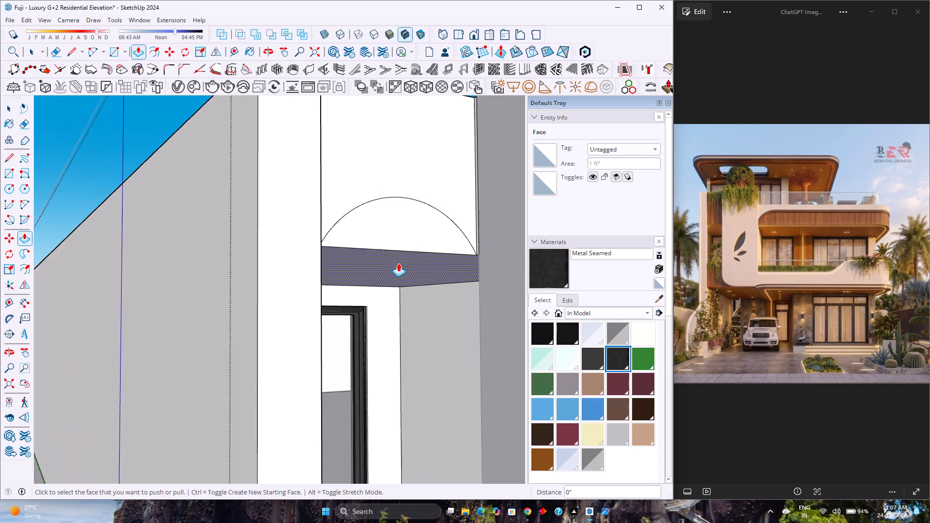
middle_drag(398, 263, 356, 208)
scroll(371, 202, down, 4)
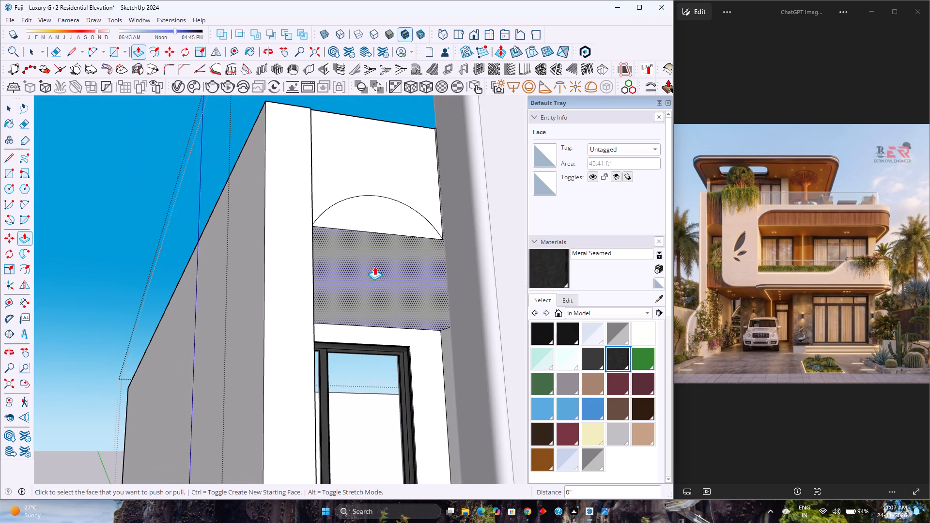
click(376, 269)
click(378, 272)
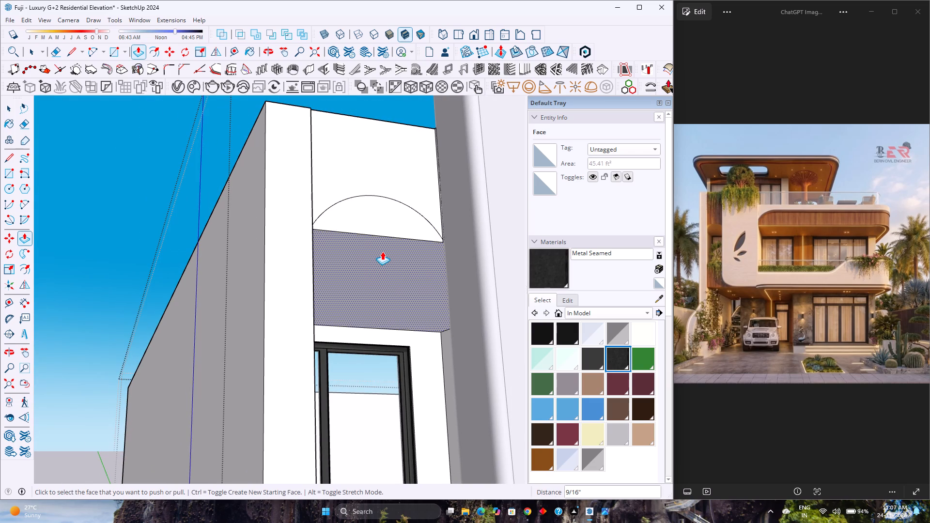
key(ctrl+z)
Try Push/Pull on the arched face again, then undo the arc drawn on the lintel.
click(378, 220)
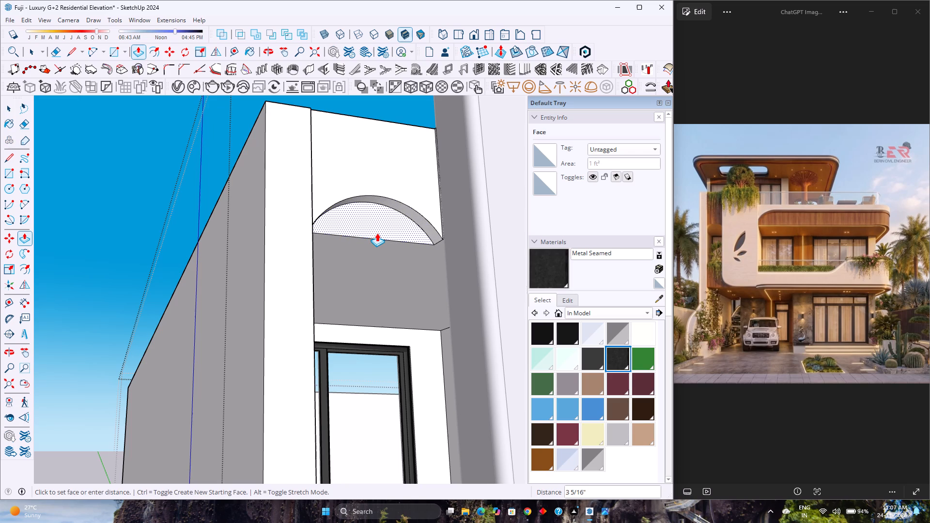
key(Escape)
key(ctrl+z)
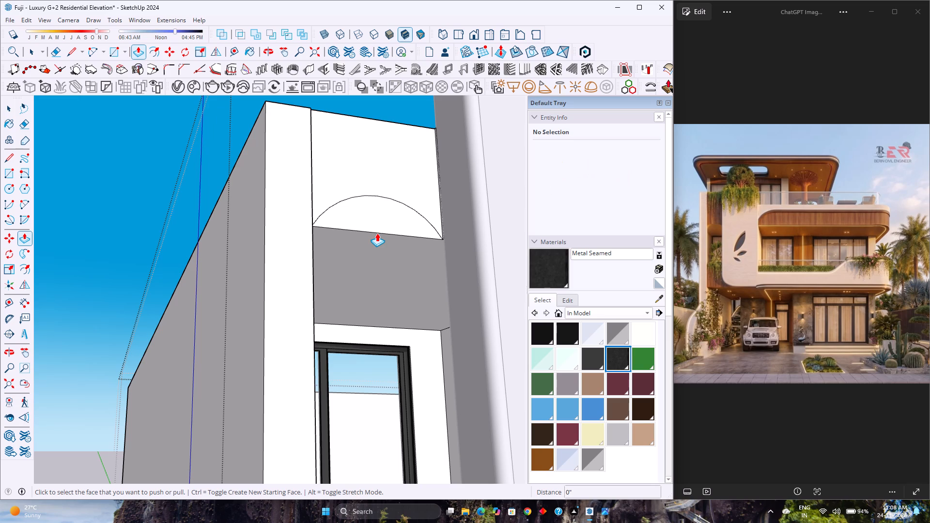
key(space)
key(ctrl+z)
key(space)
Push/Pull the underside of the first-floor lintel by 3".
scroll(376, 224, down, 3)
scroll(376, 224, up, 1)
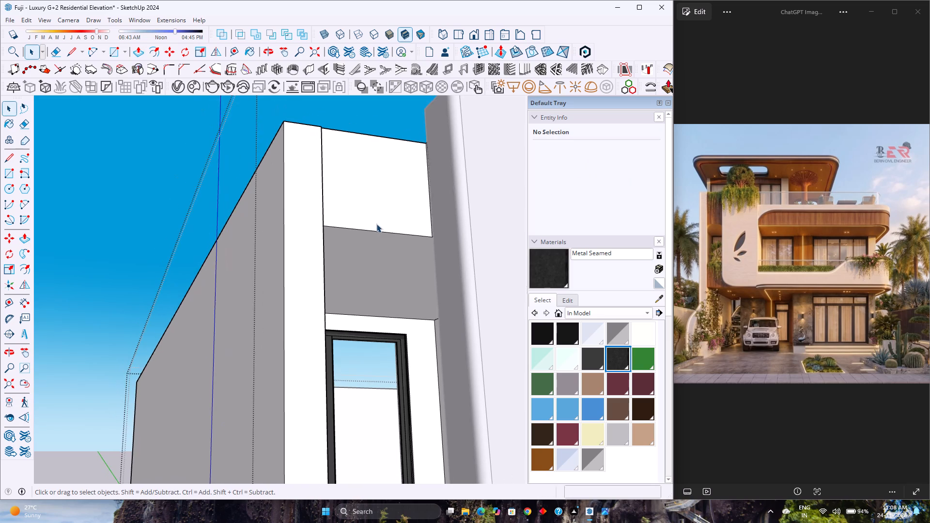
middle_drag(376, 224, 310, 345)
click(376, 190)
scroll(376, 191, down, 1)
middle_drag(376, 191, 359, 219)
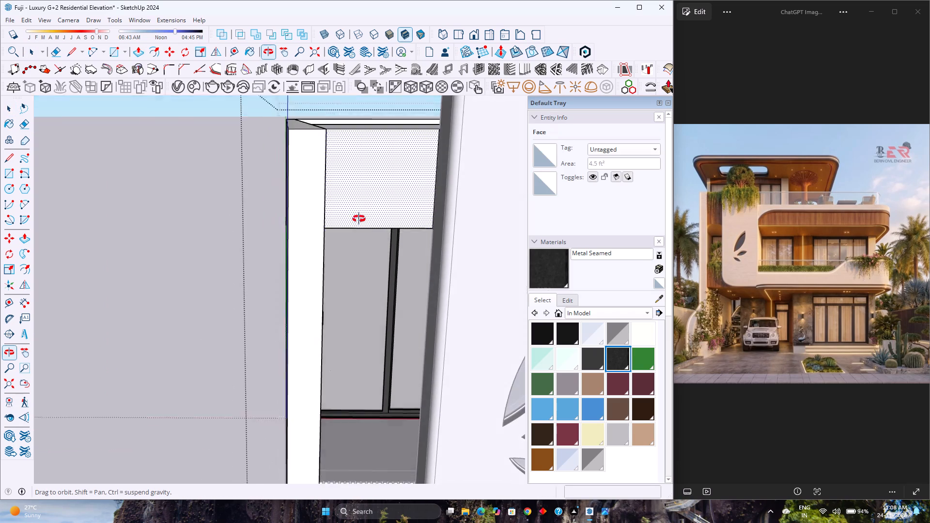
middle_drag(359, 219, 332, 255)
scroll(372, 247, down, 4)
scroll(372, 247, up, 1)
scroll(372, 247, down, 9)
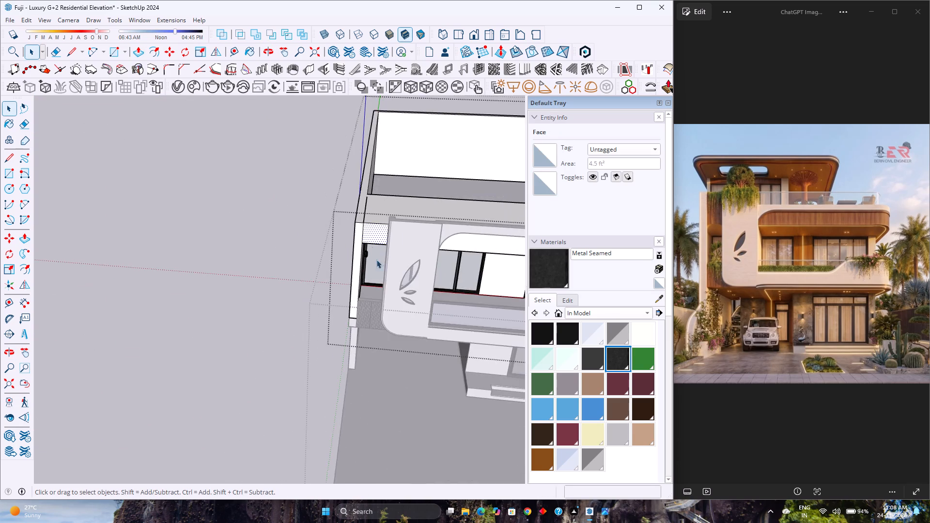
middle_drag(385, 289, 412, 195)
scroll(412, 145, up, 9)
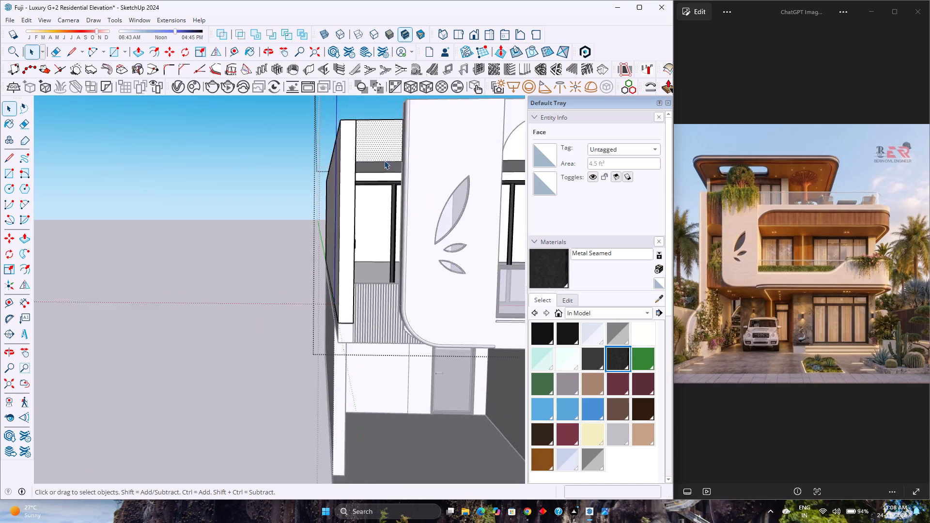
scroll(384, 160, up, 7)
key(Escape)
double_click(382, 174)
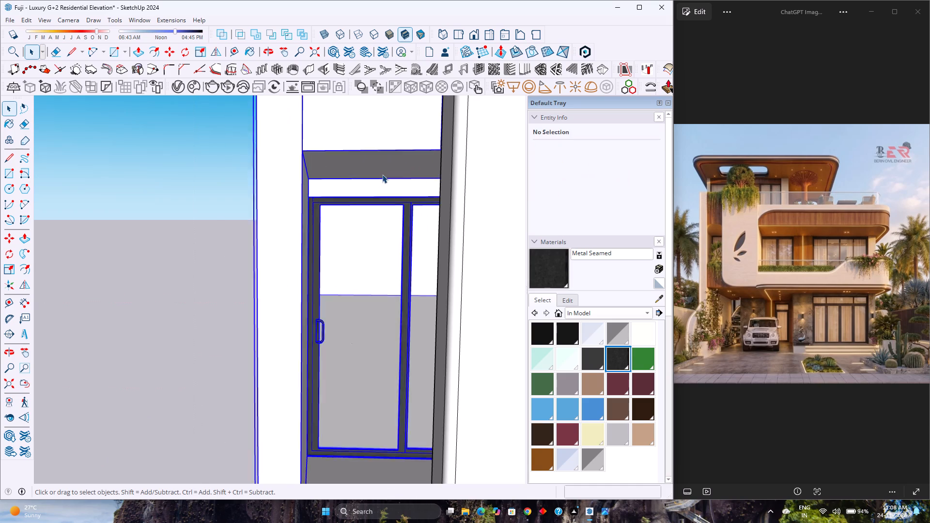
scroll(382, 174, up, 3)
key(p)
click(384, 165)
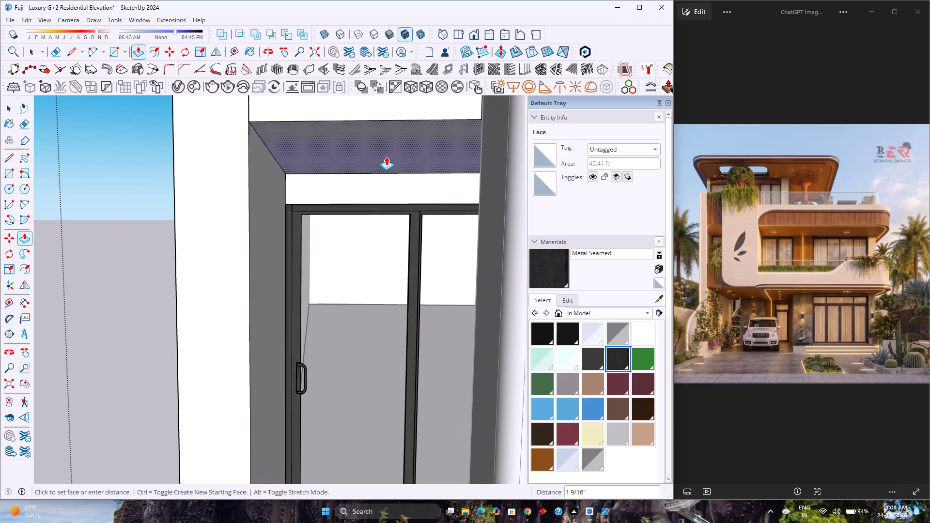
key(3)
key(Return)
scroll(316, 235, down, 7)
Copy the front face of the first-floor lintel with its edges 4' sideways along the red axis, clear of the wall.
key(space)
double_click(355, 162)
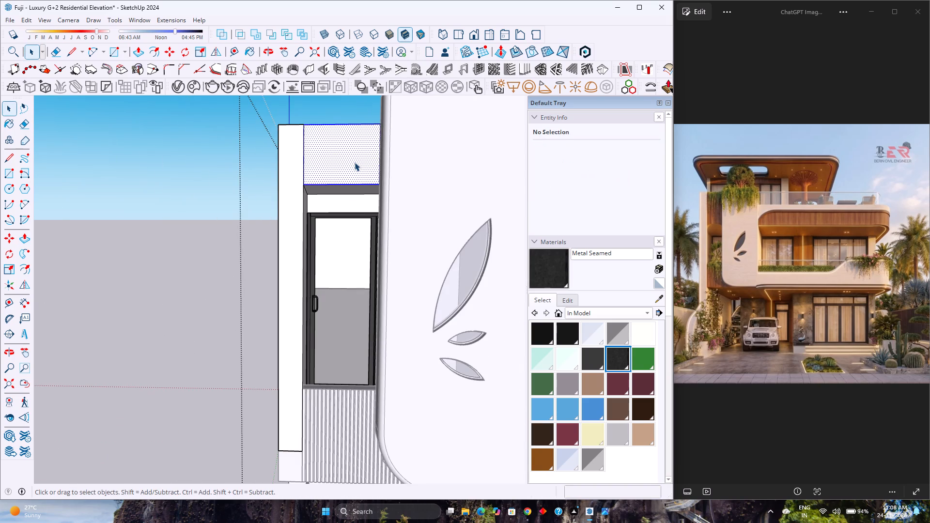
scroll(355, 162, up, 3)
key(p)
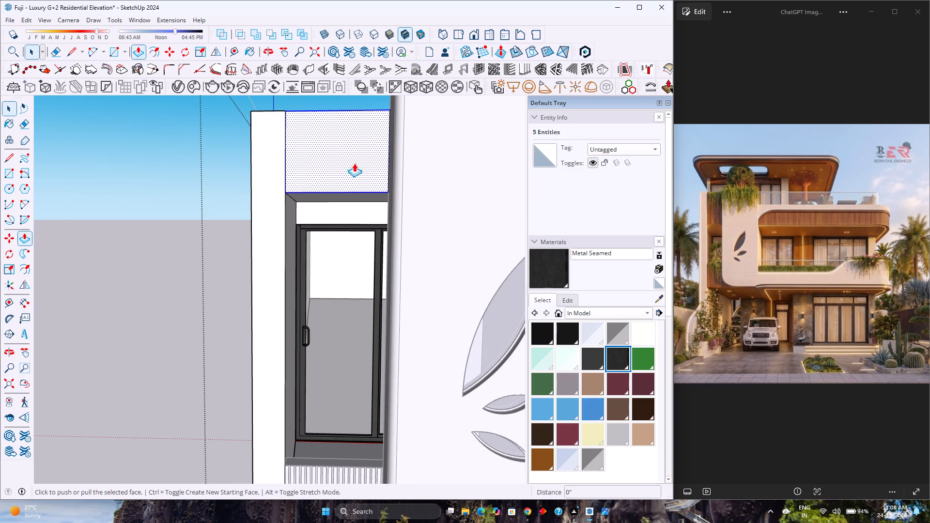
middle_drag(354, 164, 417, 373)
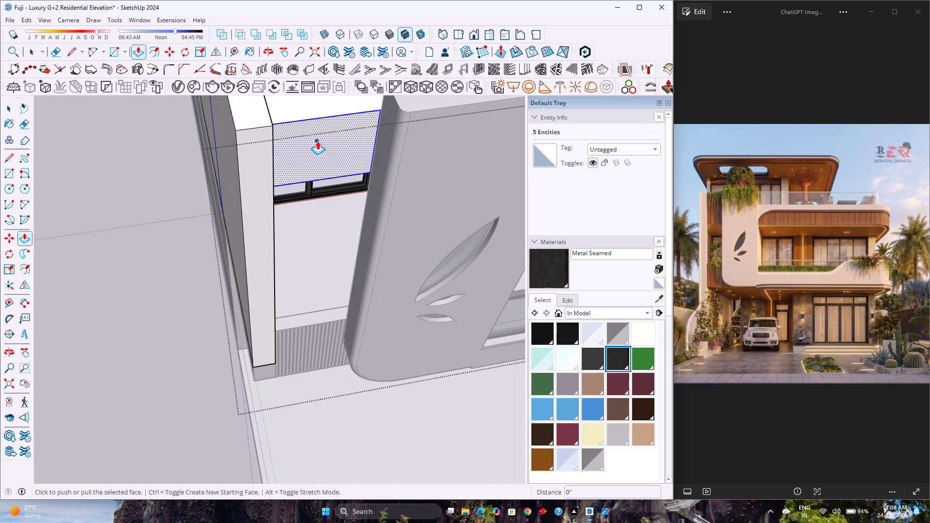
scroll(317, 141, up, 5)
middle_drag(317, 141, 277, 180)
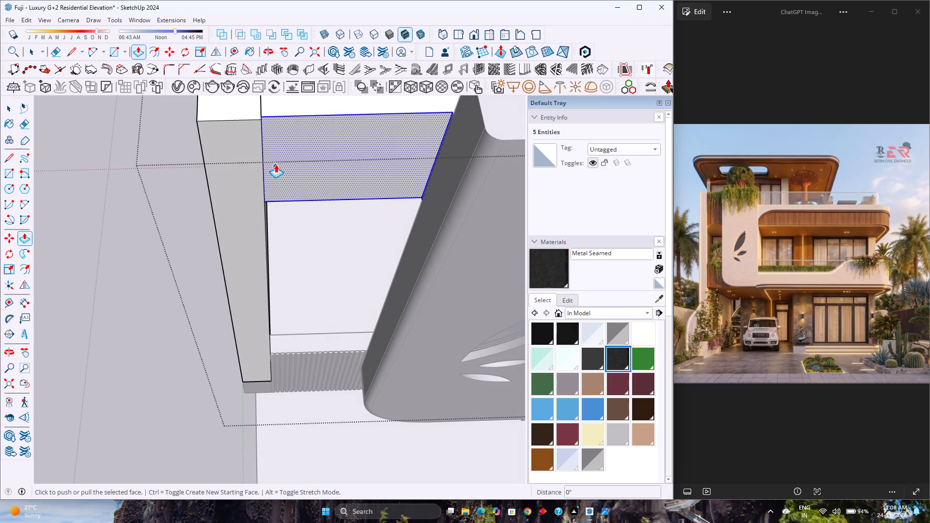
key(m)
click(263, 114)
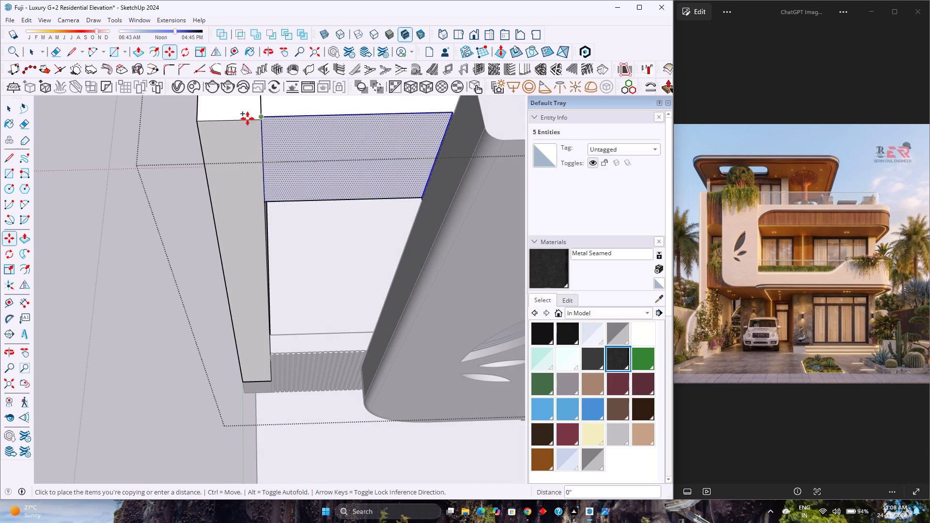
scroll(235, 119, down, 6)
key(Right)
text(4')
key(Return)
Move the bottom edge of the copied lintel face down 3" along the blue axis.
scroll(137, 177, up, 2)
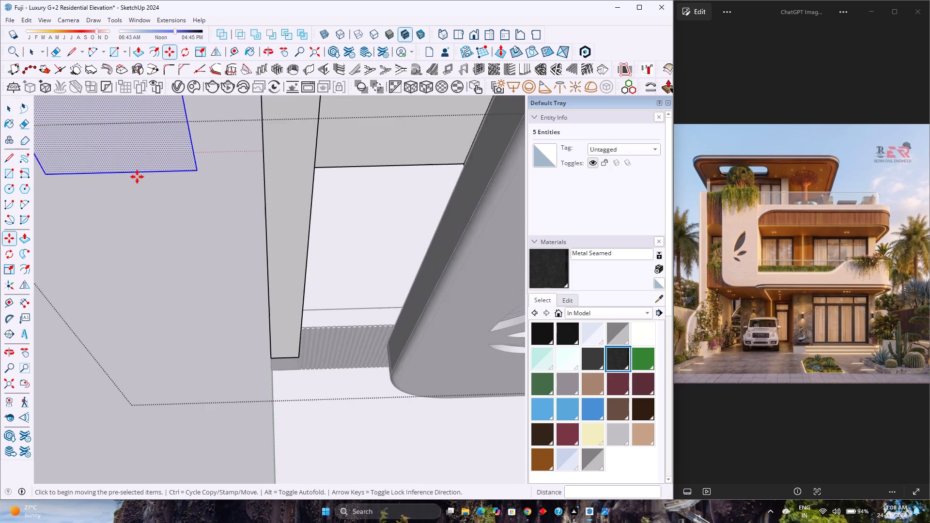
scroll(137, 177, up, 1)
scroll(137, 177, down, 3)
shift+middle_drag(137, 177, 311, 217)
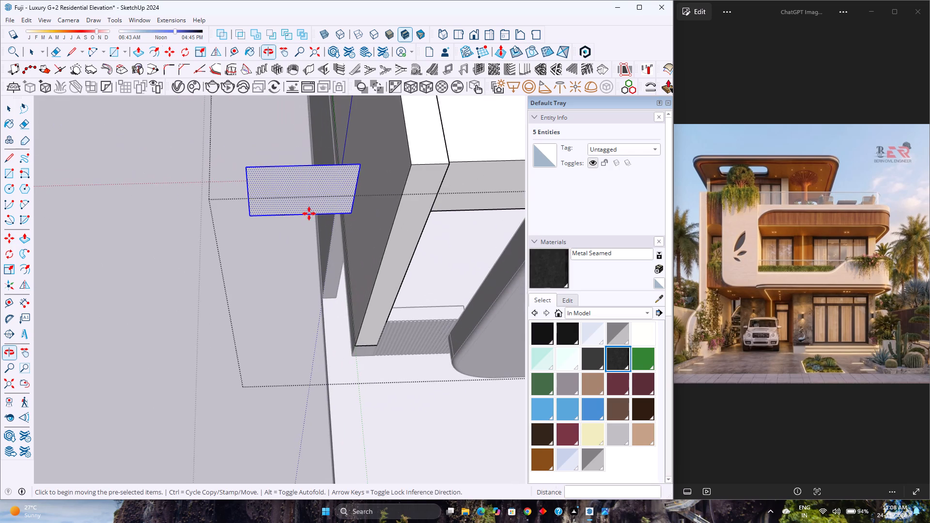
key(space)
scroll(301, 197, up, 3)
click(301, 198)
scroll(291, 218, up, 4)
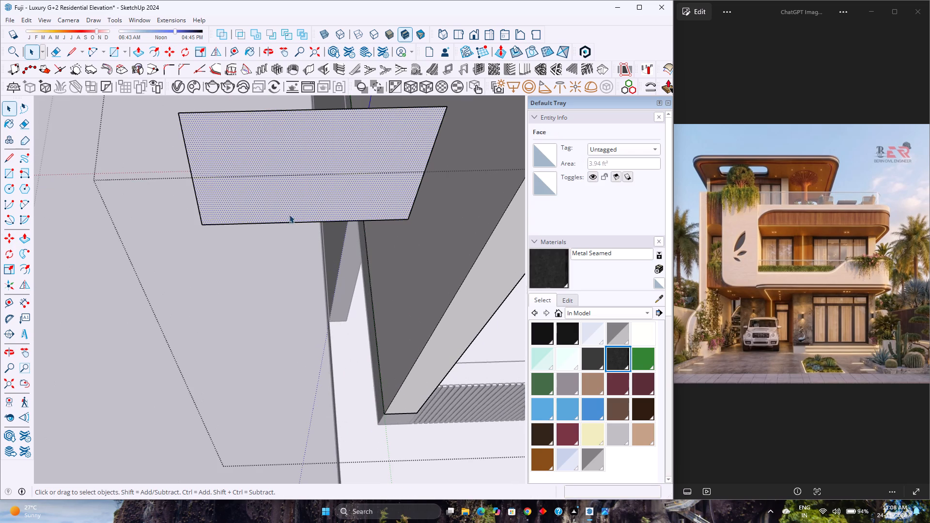
click(294, 223)
key(m)
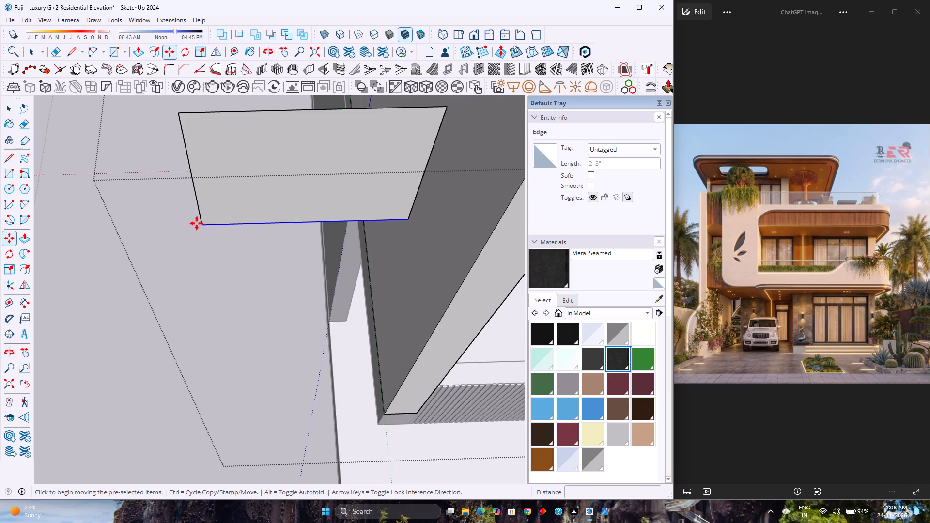
click(201, 224)
key(Up)
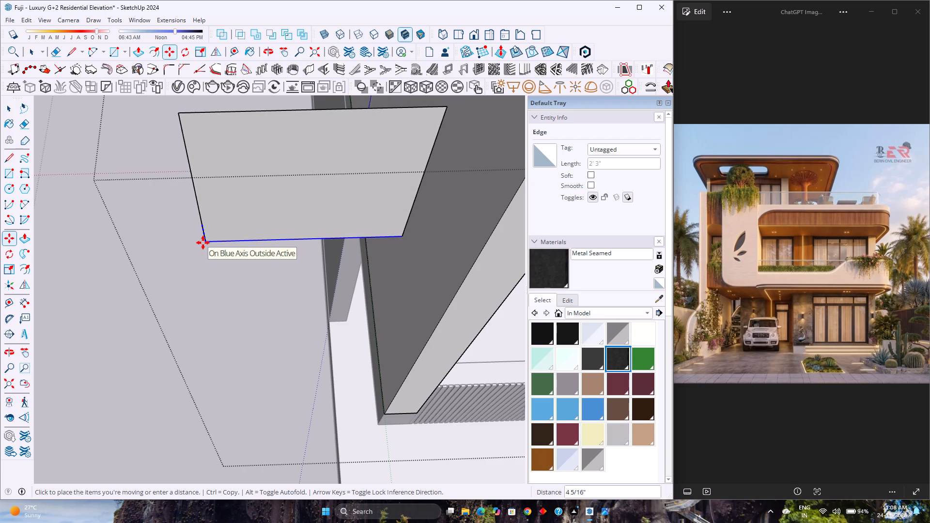
key(3)
key(Return)
key(space)
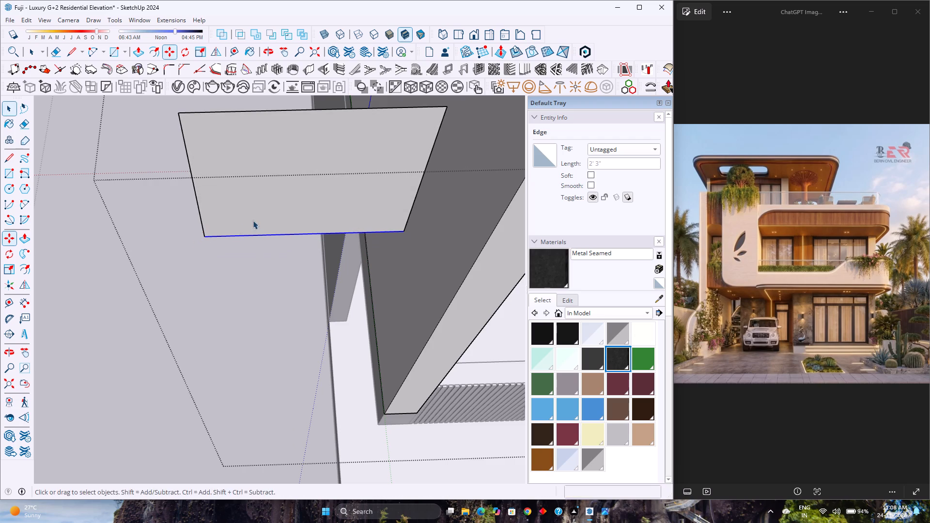
Place a guide line 3" above the bottom edge of the copied face.
middle_drag(253, 220, 222, 176)
scroll(222, 176, down, 3)
shift+middle_drag(303, 155, 290, 262)
middle_drag(253, 294, 273, 223)
scroll(272, 292, up, 2)
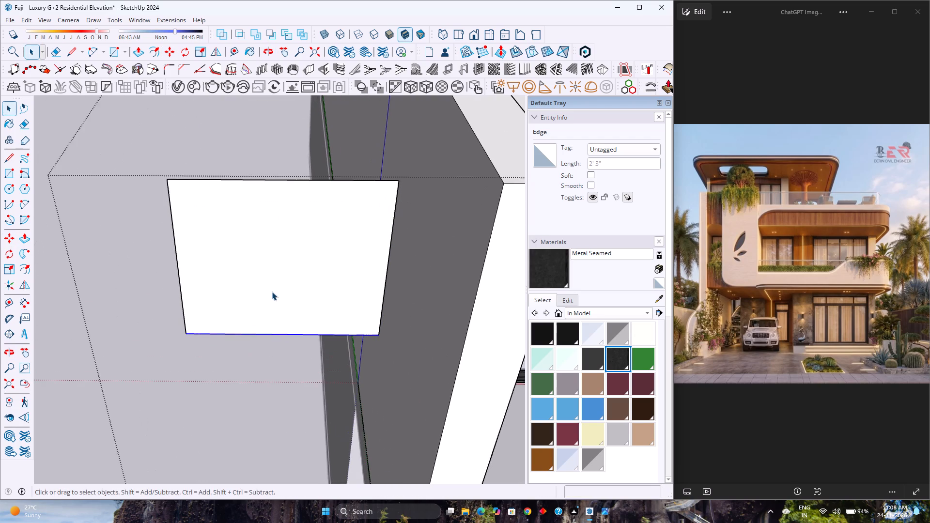
middle_drag(271, 297, 266, 256)
double_click(271, 255)
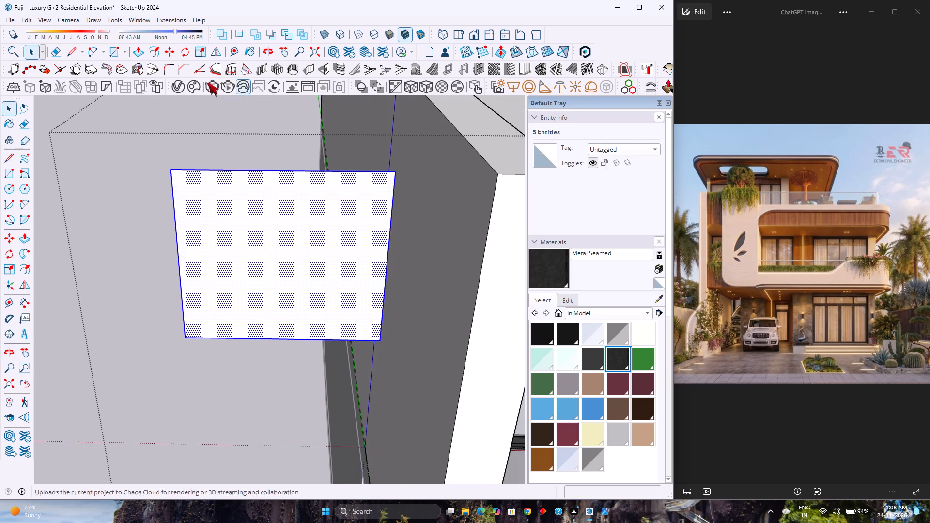
click(233, 48)
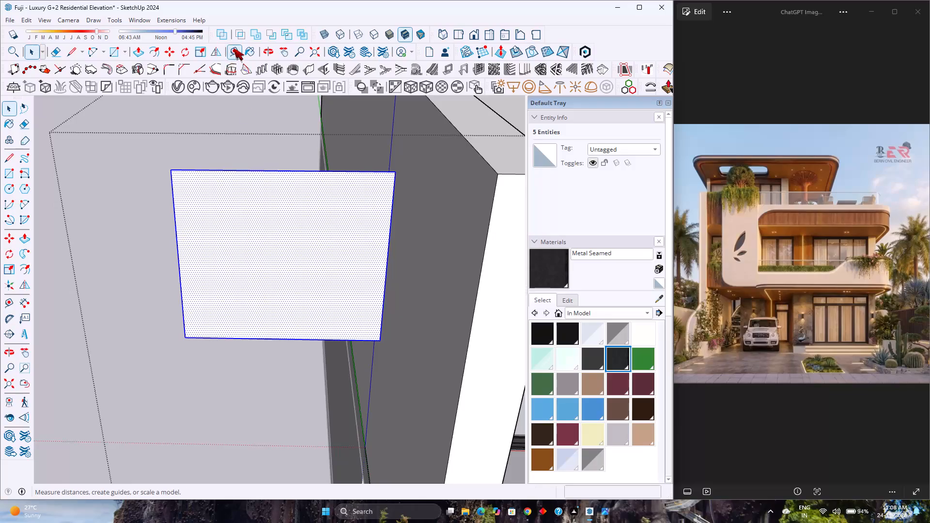
click(294, 340)
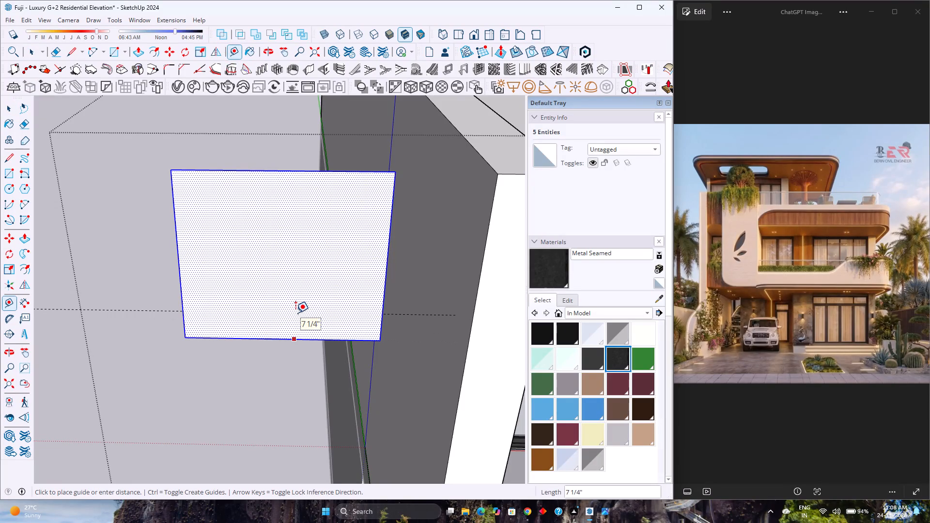
key(Up)
key(3)
key(Return)
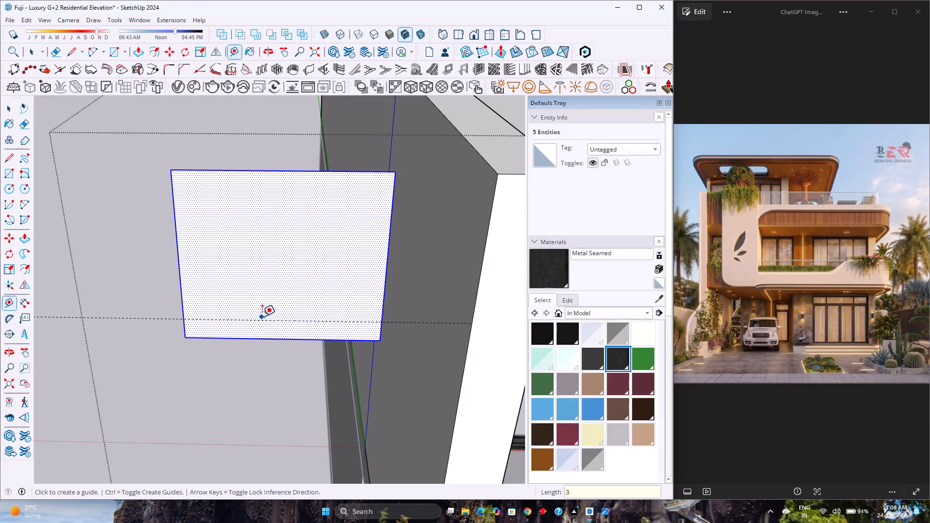
Draw a 2 Point Arc between the copied face's bottom corners, bulging 3" up to the guide line.
key(a)
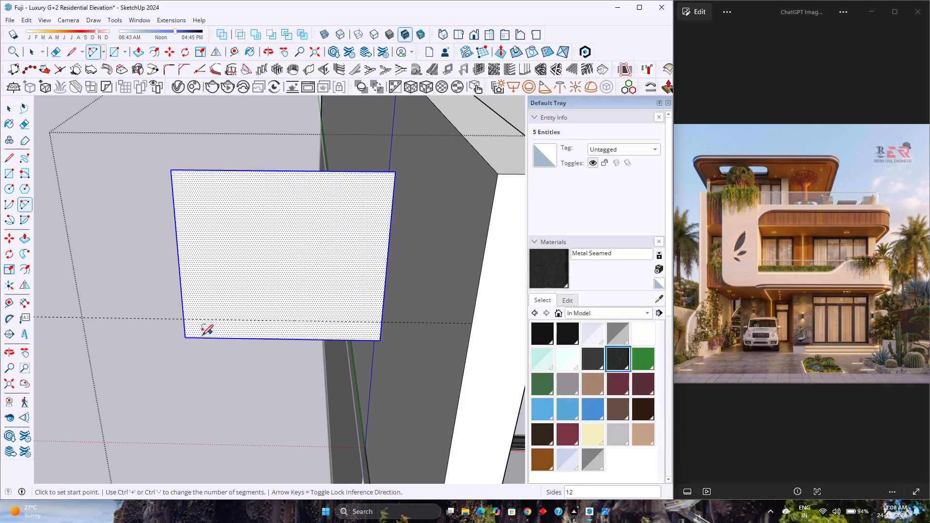
click(186, 338)
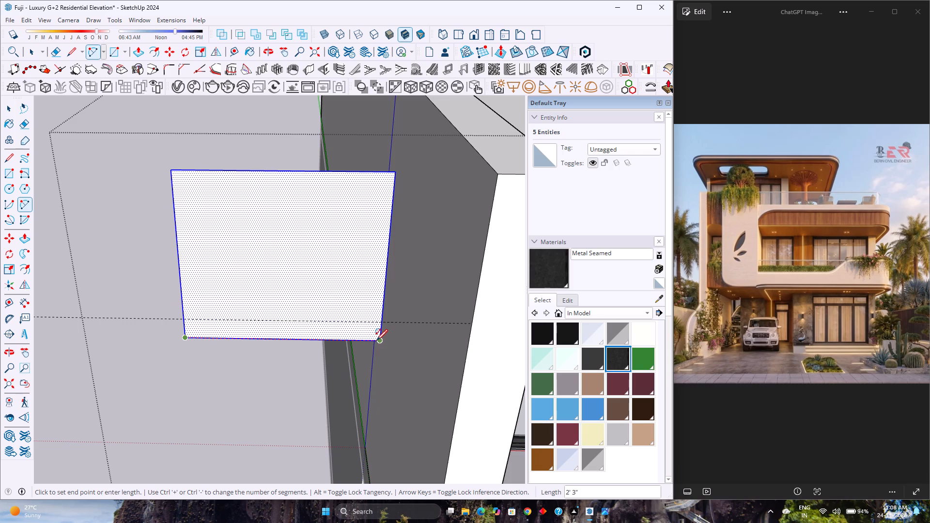
click(378, 340)
click(283, 321)
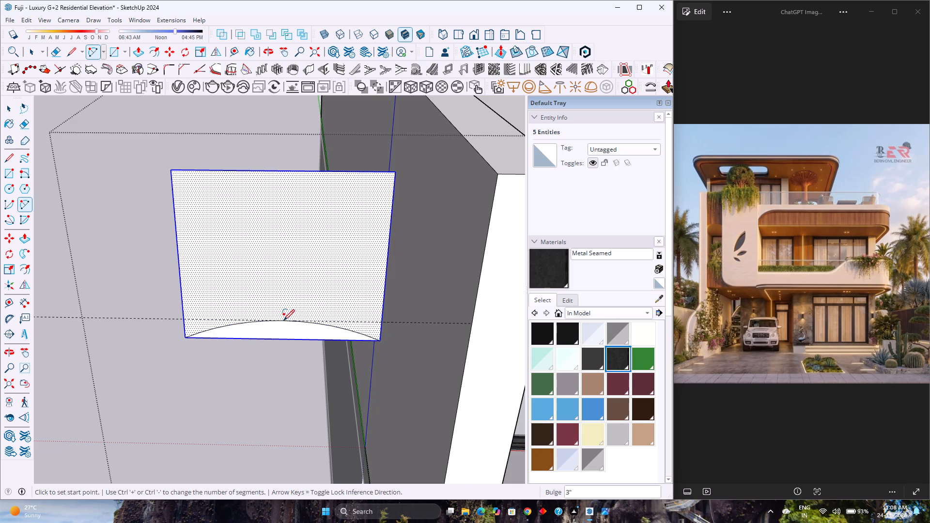
scroll(281, 317, down, 8)
key(space)
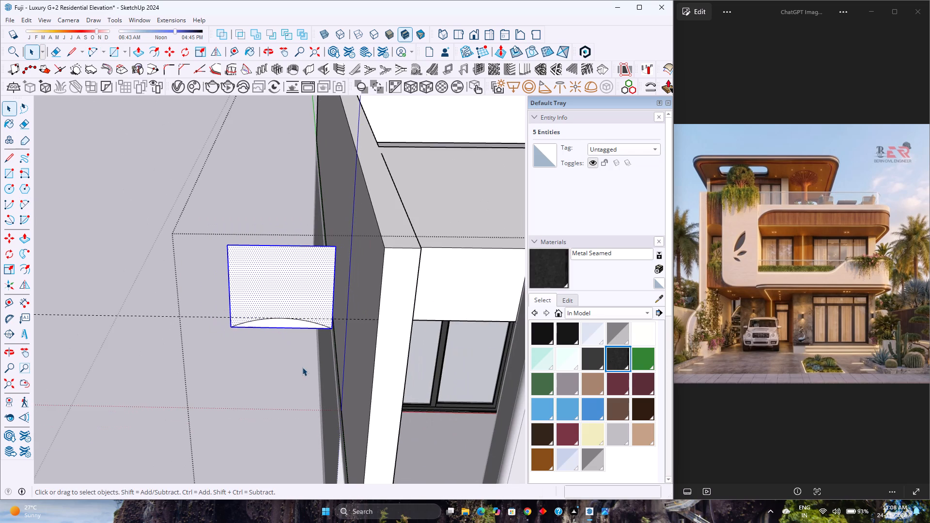
Delete the straight bottom edge below the arc so the copied face ends in the arch.
middle_drag(302, 367, 285, 231)
scroll(284, 308, down, 6)
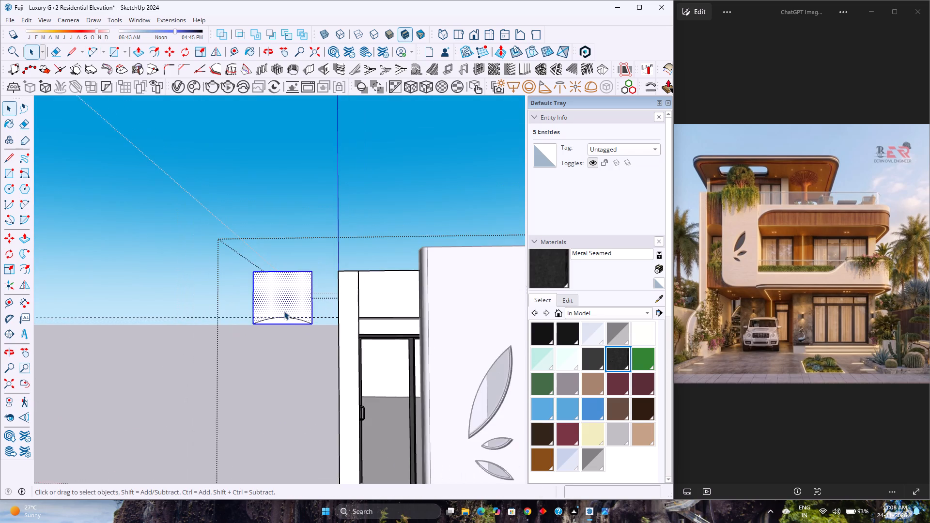
scroll(284, 311, down, 3)
key(Escape)
scroll(286, 318, up, 8)
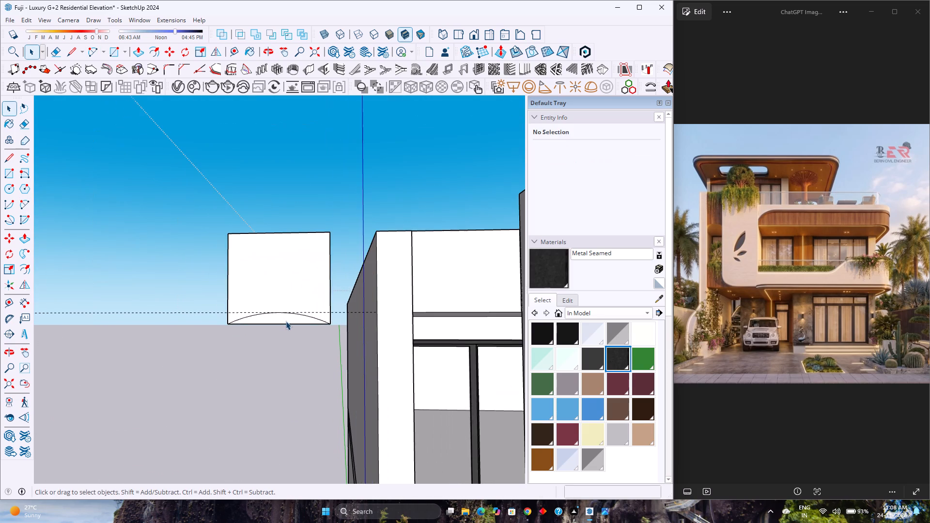
click(285, 323)
right_click(285, 323)
double_click(276, 321)
scroll(276, 323, up, 4)
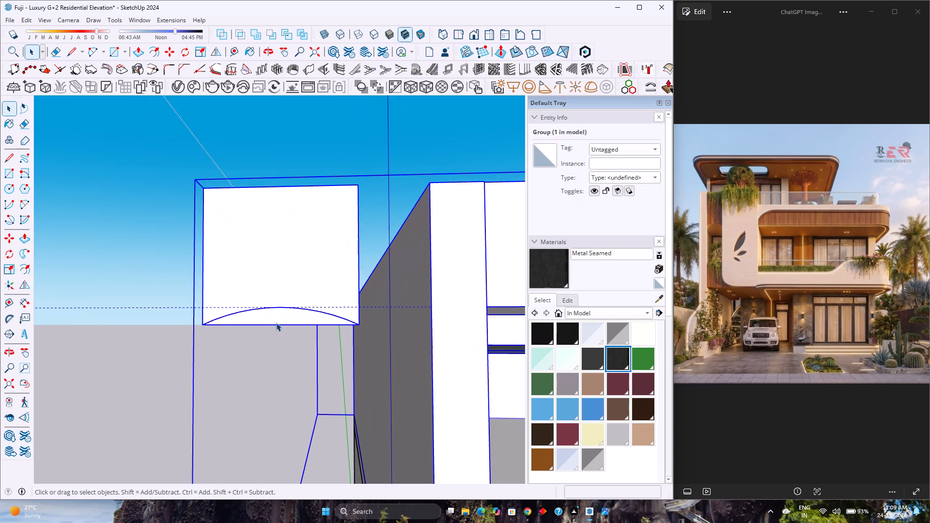
click(276, 323)
drag(276, 323, 276, 328)
click(276, 325)
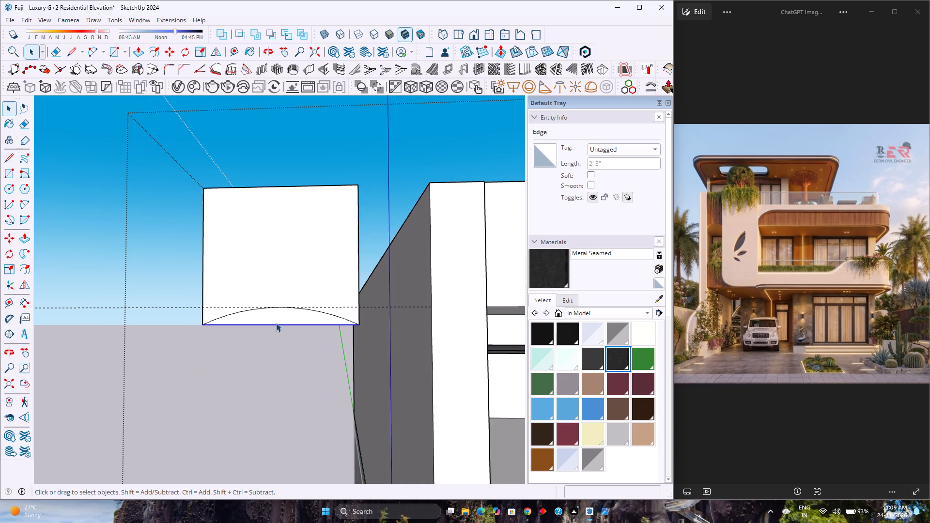
key(Delete)
Try 120 segments for the arc along the copied face's bottom, and set 60 instead.
scroll(282, 307, up, 2)
click(282, 307)
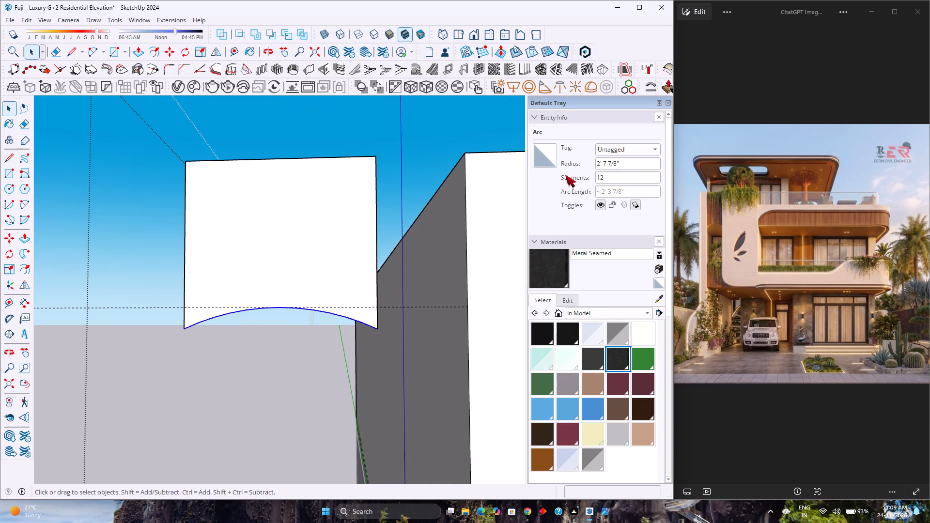
click(614, 177)
key(0)
key(Return)
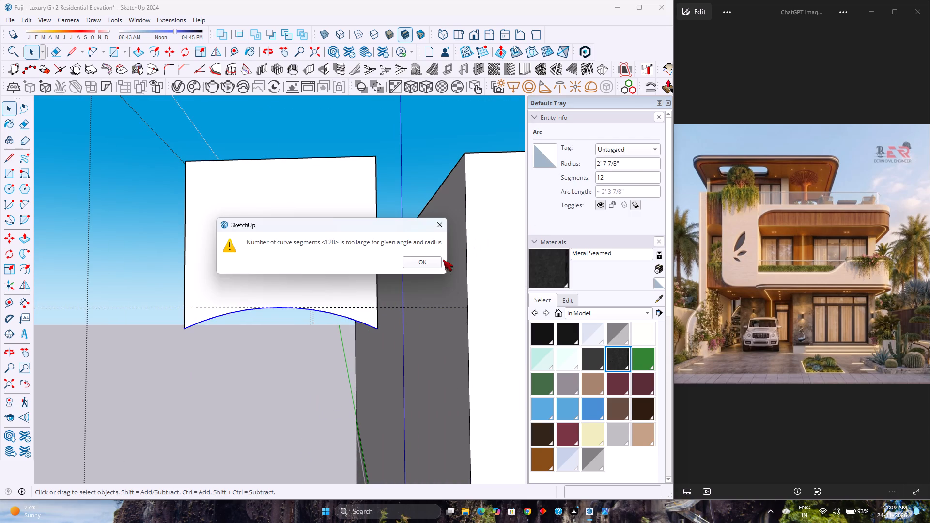
click(434, 262)
double_click(615, 175)
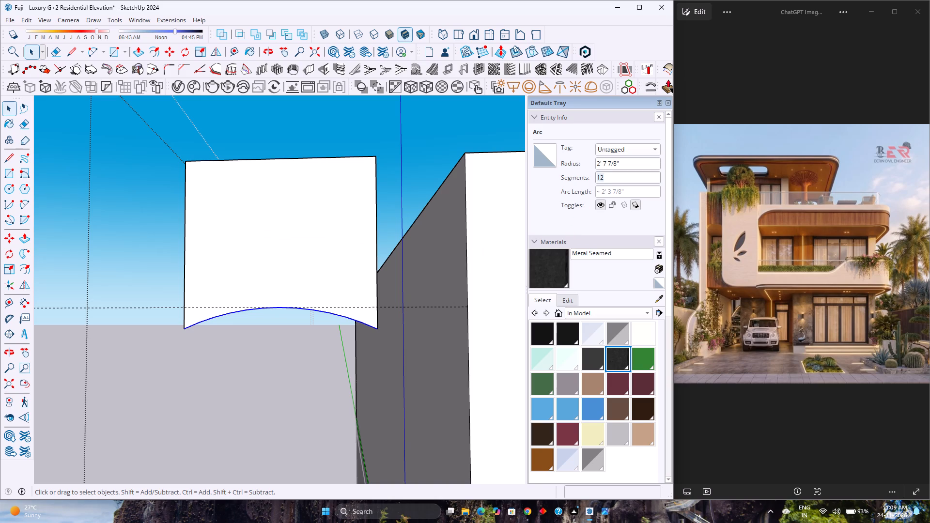
key(6)
key(0)
key(Return)
Make a group from the arched face and all its edges.
click(347, 200)
scroll(347, 200, down, 3)
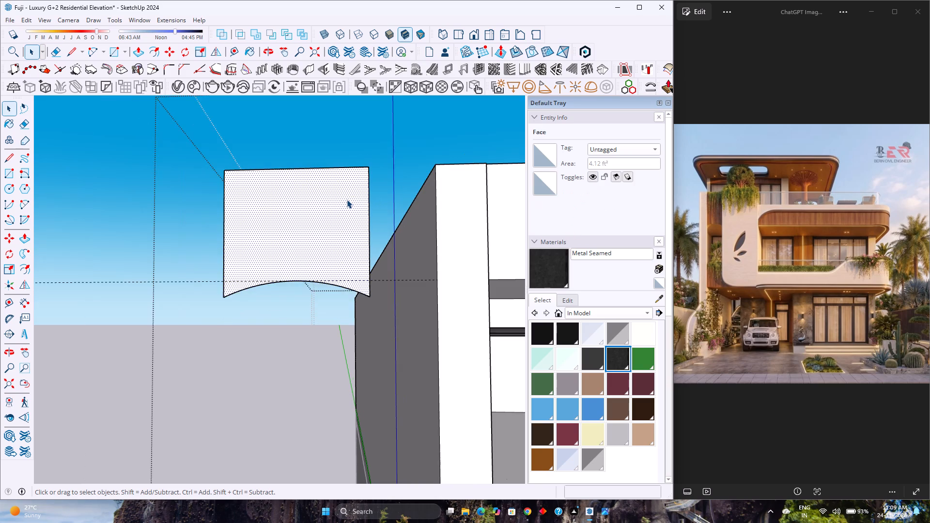
middle_drag(347, 200, 279, 309)
scroll(277, 304, down, 4)
double_click(276, 263)
right_click(276, 263)
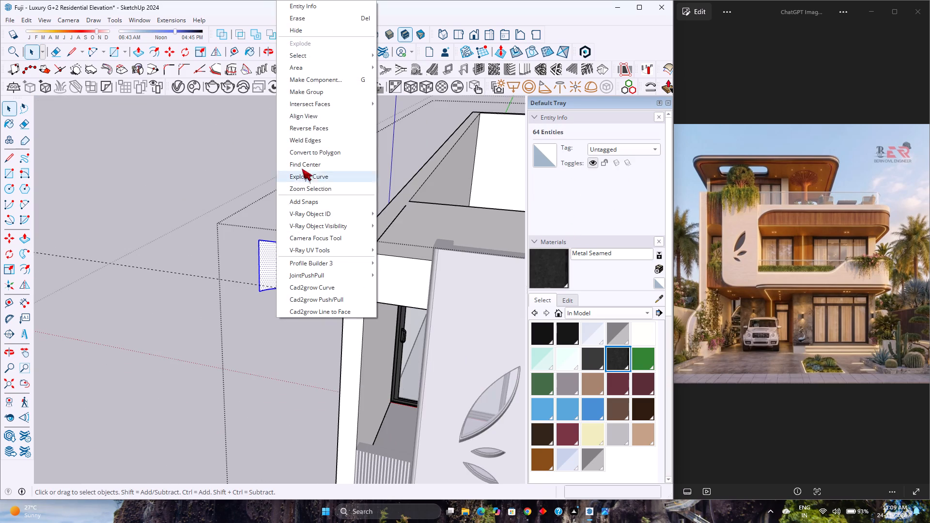
click(326, 95)
Inside the group, create front vertical louvres on the arched face: depth 1/2", thickness 1", spacing 1 1/2", angle 0.
double_click(280, 278)
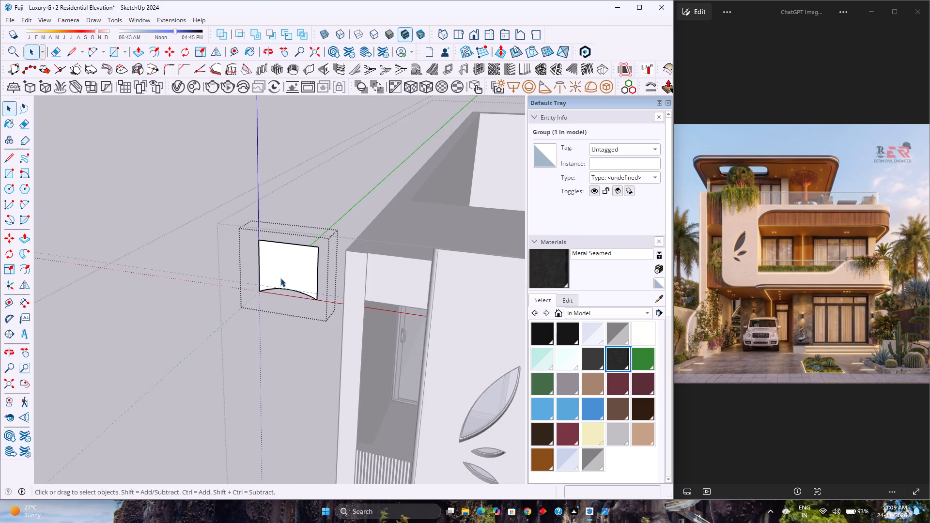
scroll(279, 265, up, 2)
click(527, 75)
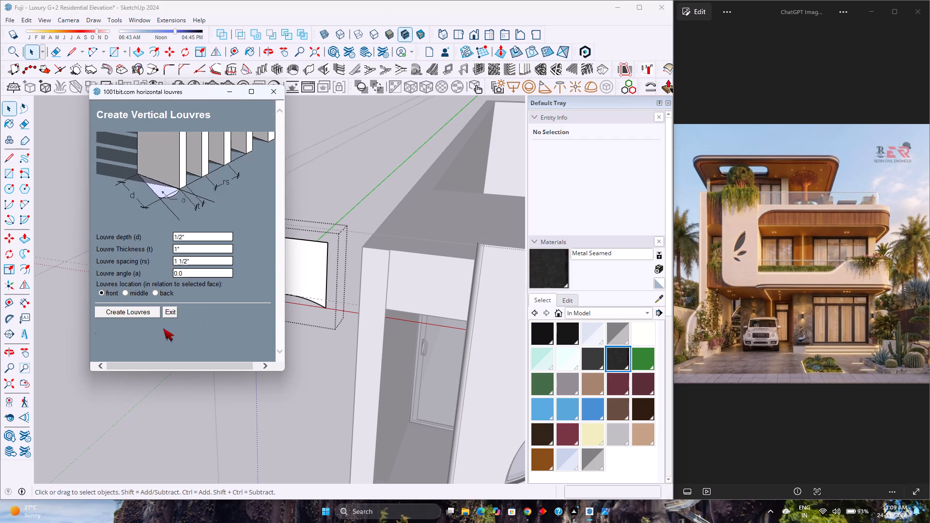
click(135, 313)
click(293, 278)
scroll(287, 278, up, 4)
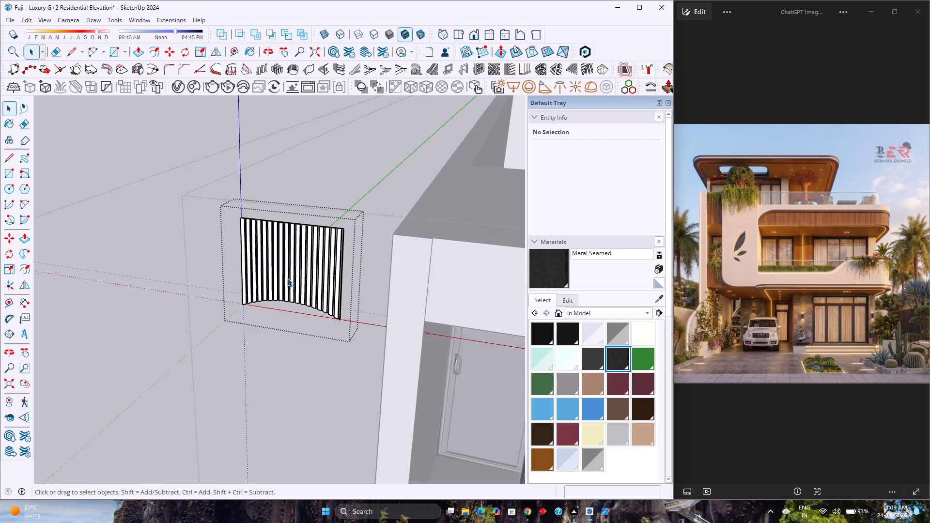
scroll(287, 278, up, 1)
key(space)
Delete the connected outline edges of the original arched face behind the louvres, leaving only the slats in the group.
scroll(286, 281, up, 5)
middle_drag(330, 246, 312, 335)
scroll(350, 210, up, 2)
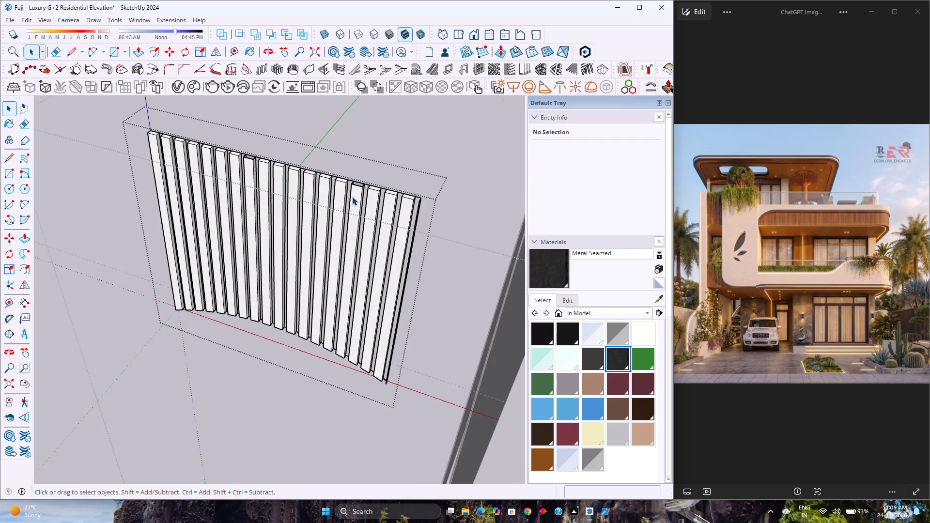
scroll(352, 197, up, 9)
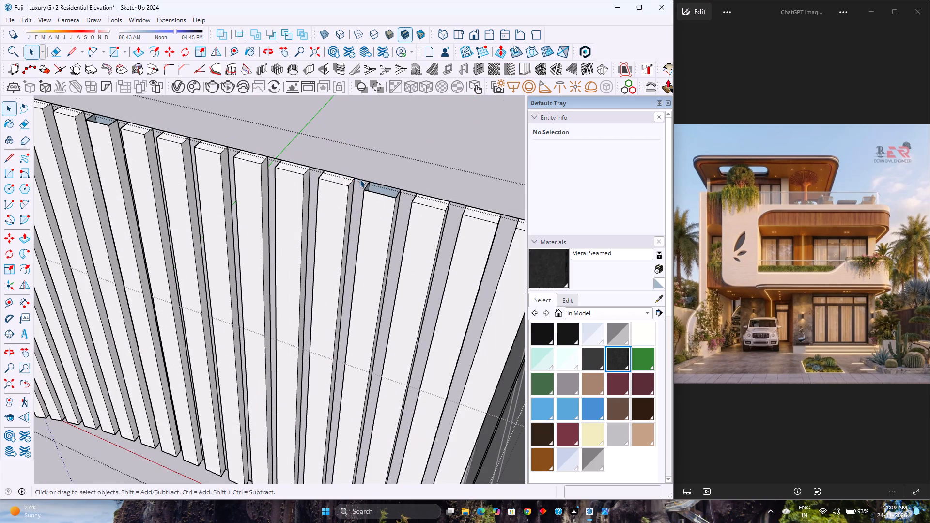
click(360, 179)
triple_click(360, 179)
double_click(360, 179)
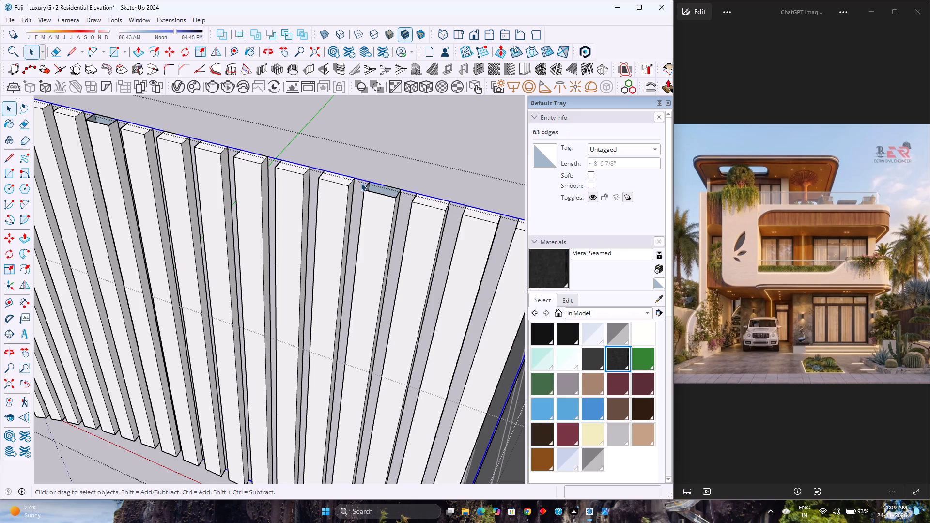
key(Delete)
Close the open top of the louvre toward the cladding's right end by drawing a line along its back top edge.
scroll(369, 186, up, 4)
double_click(372, 203)
scroll(372, 203, up, 3)
key(l)
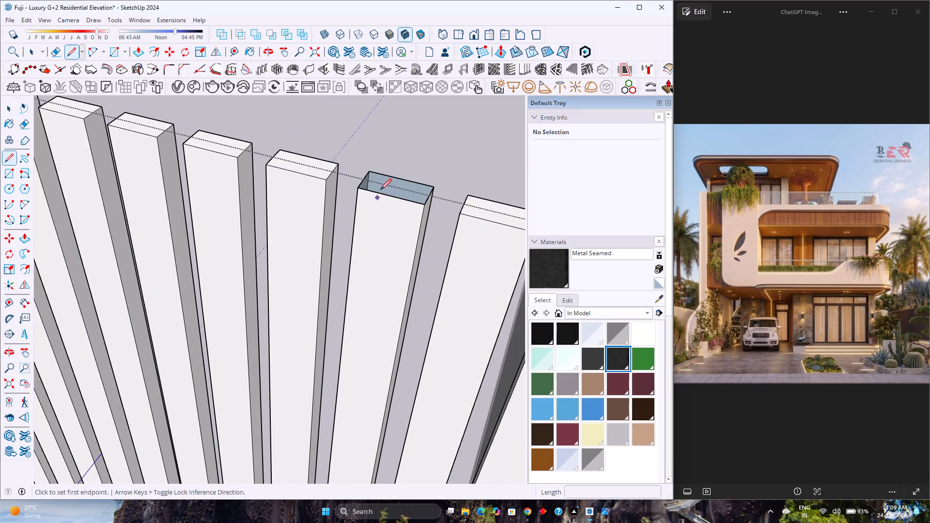
key(space)
double_click(368, 191)
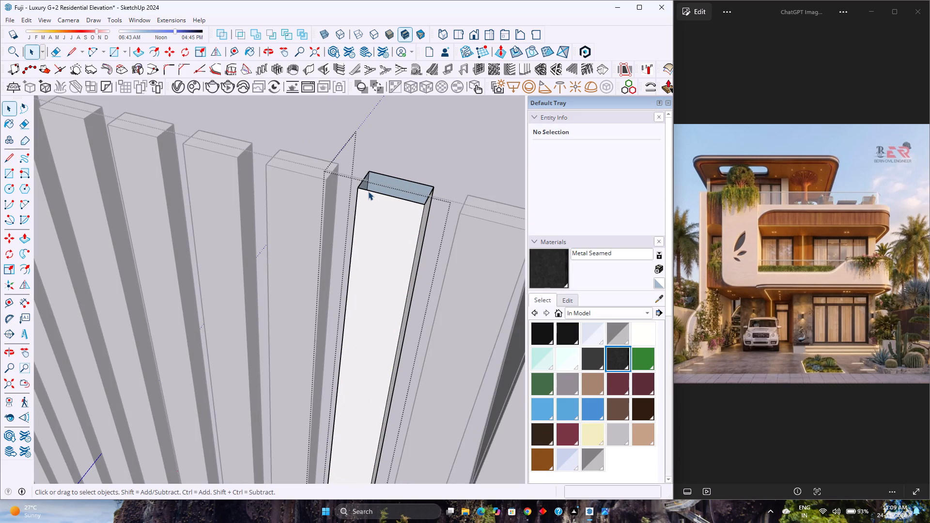
key(l)
click(368, 172)
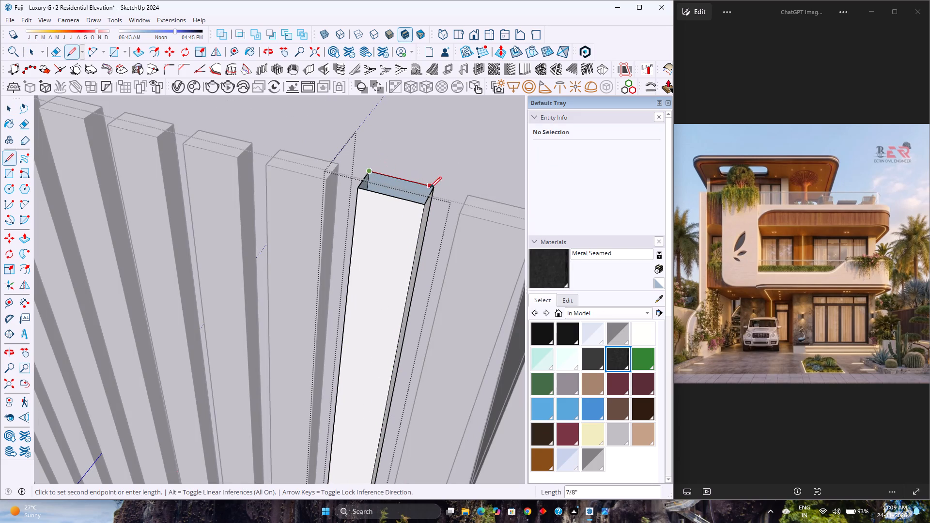
click(434, 188)
key(space)
scroll(356, 231, down, 4)
key(Escape)
scroll(356, 231, down, 4)
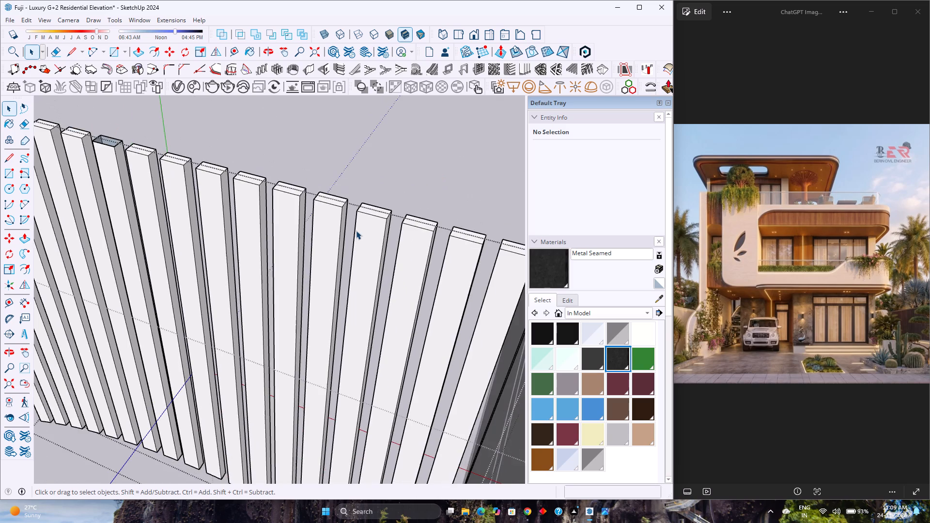
Close the other open-topped louvre, toward the cladding's left end, with a line along its back top edge.
scroll(300, 204, down, 1)
scroll(161, 163, up, 2)
double_click(119, 161)
scroll(119, 161, up, 4)
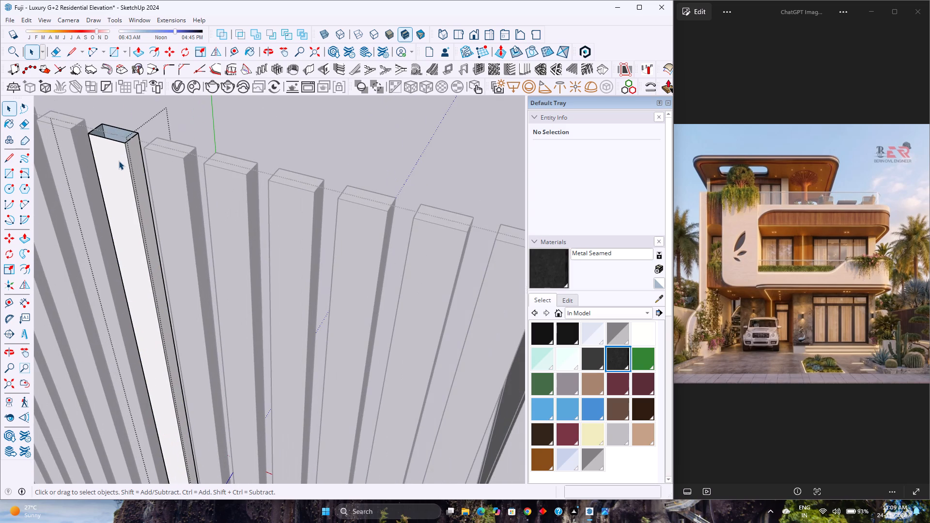
key(l)
click(102, 123)
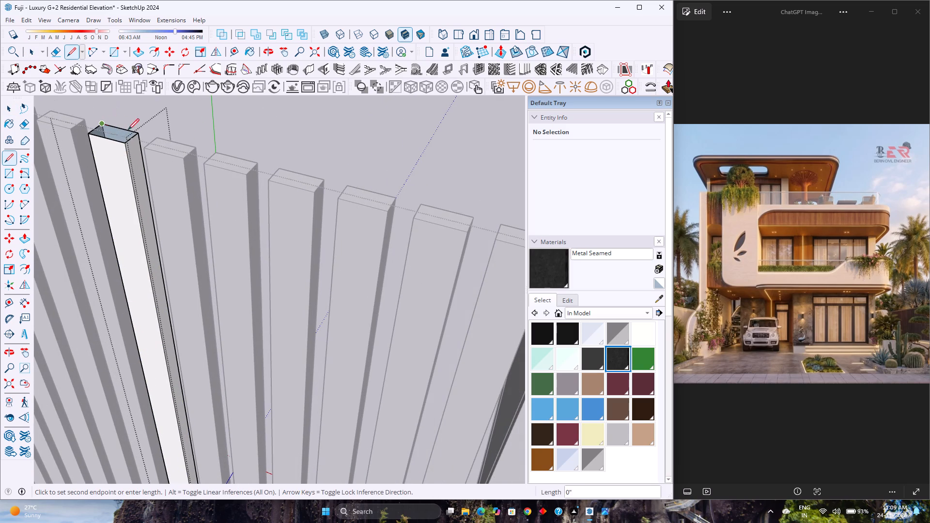
click(137, 132)
key(space)
scroll(304, 216, down, 6)
key(Escape)
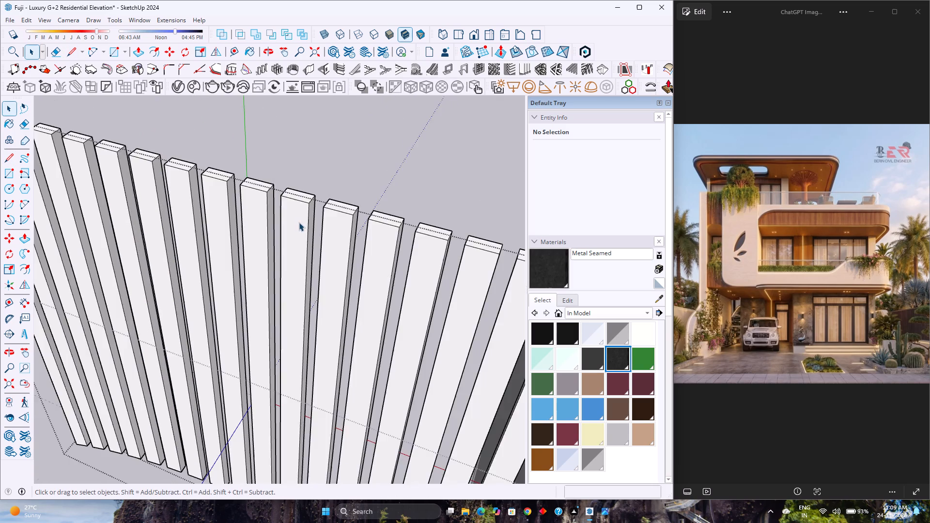
Examine the louvre cladding from the front, below and the side, including the arched bottom ends of the slats.
scroll(299, 222, down, 6)
middle_drag(190, 360, 293, 203)
middle_drag(247, 391, 238, 354)
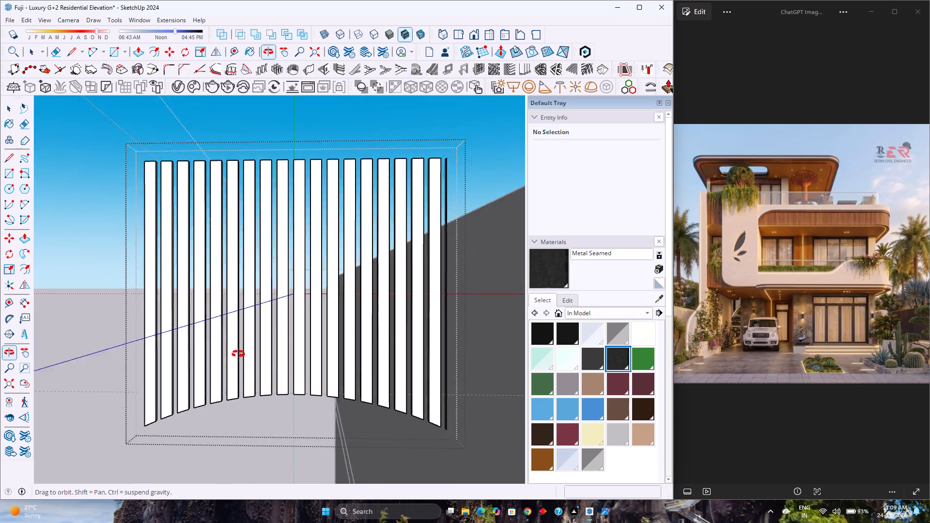
middle_drag(238, 354, 207, 278)
middle_click(208, 278)
middle_drag(384, 422, 365, 321)
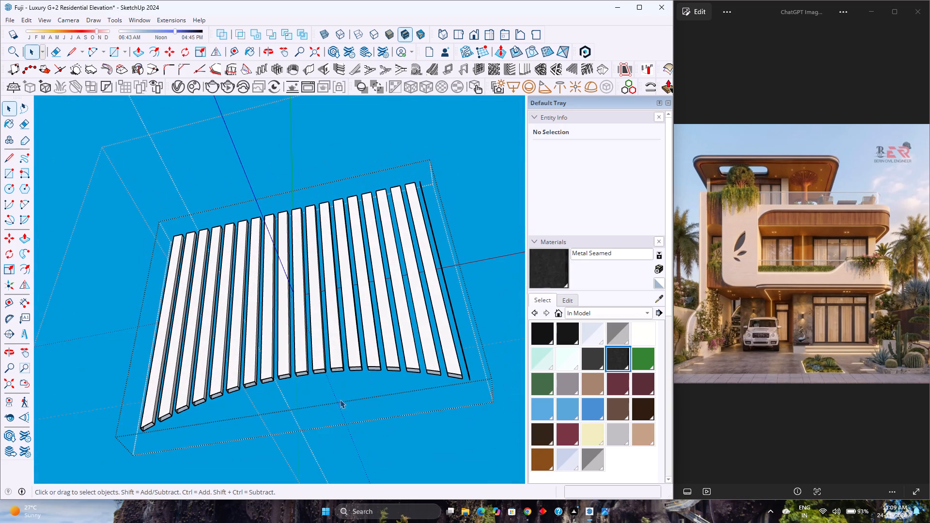
middle_drag(178, 387, 656, 290)
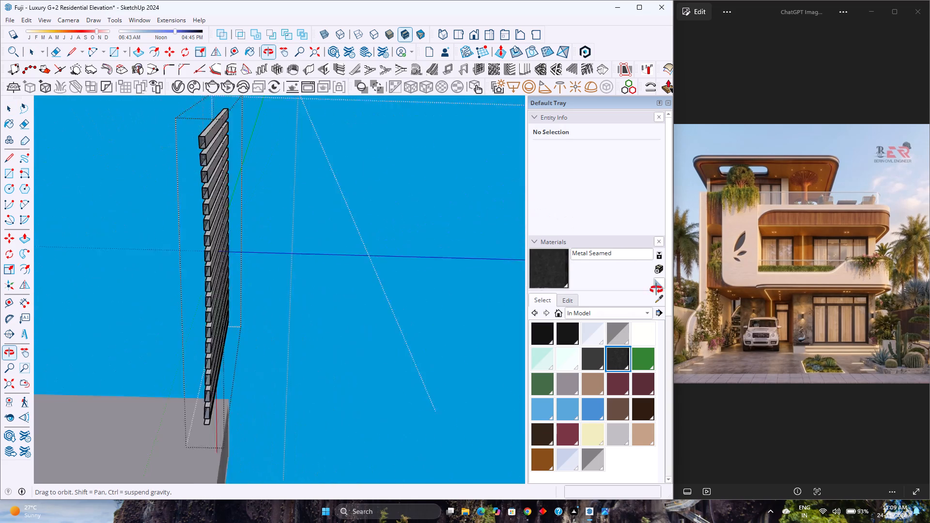
middle_drag(656, 290, 670, 307)
middle_drag(260, 286, 44, 495)
scroll(147, 357, down, 3)
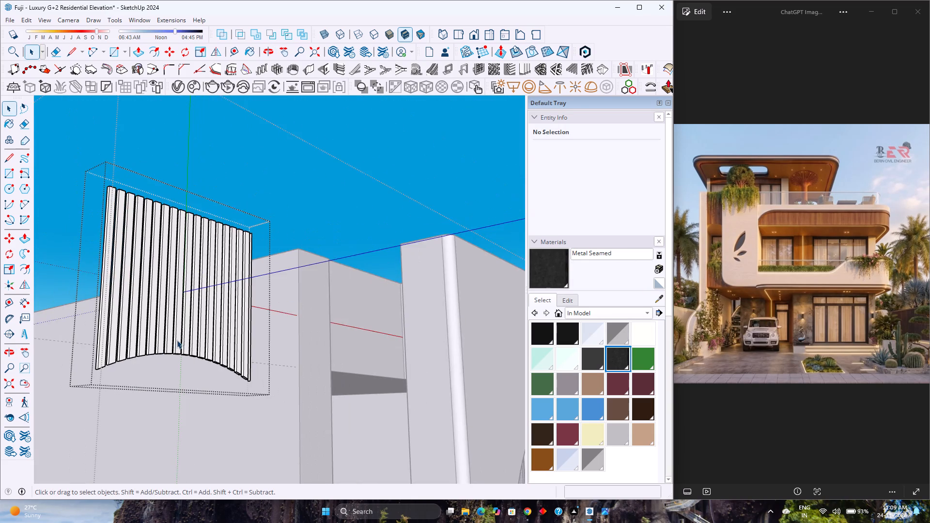
scroll(177, 340, down, 1)
middle_drag(177, 340, 0, 433)
middle_click(0, 433)
scroll(157, 406, up, 2)
scroll(115, 379, up, 2)
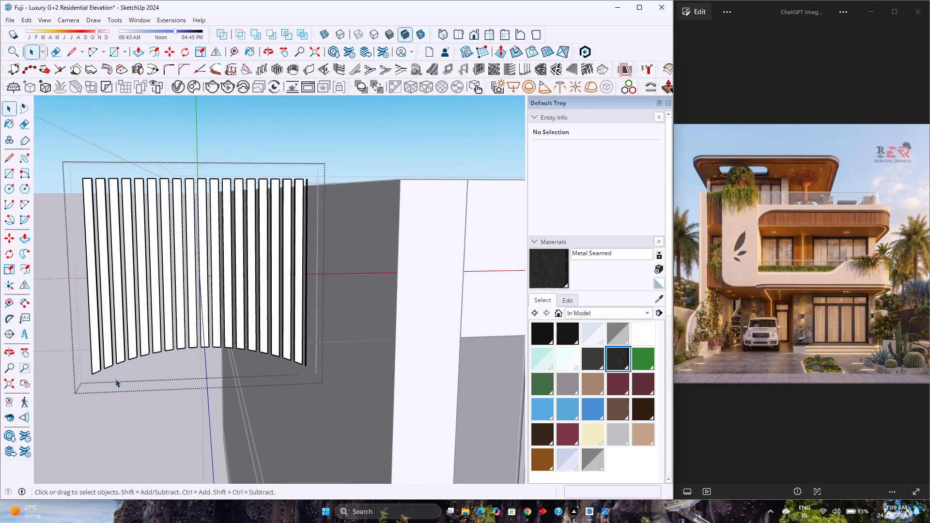
scroll(115, 379, up, 2)
scroll(175, 312, up, 1)
middle_drag(177, 312, 153, 406)
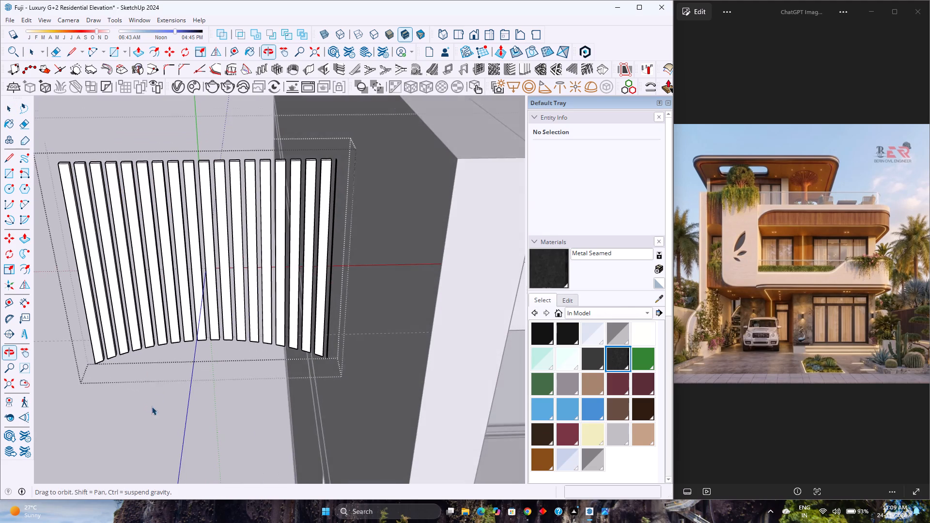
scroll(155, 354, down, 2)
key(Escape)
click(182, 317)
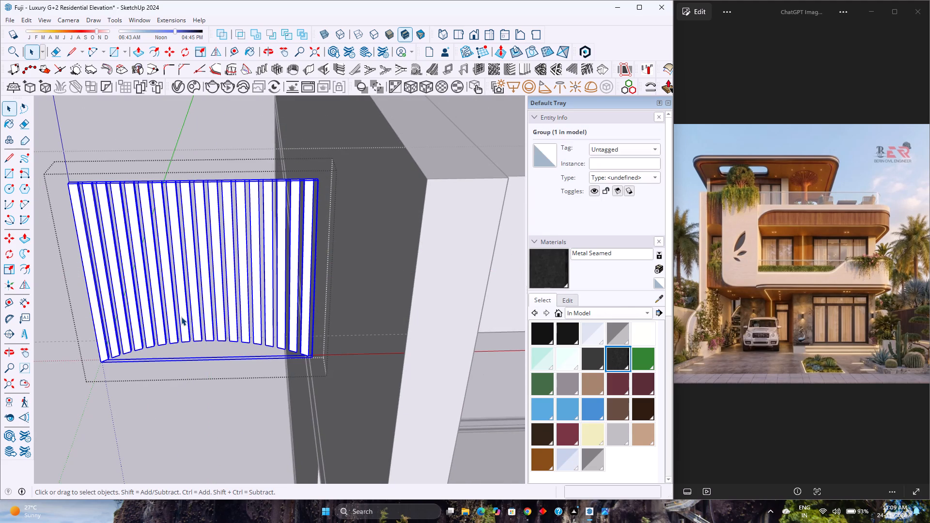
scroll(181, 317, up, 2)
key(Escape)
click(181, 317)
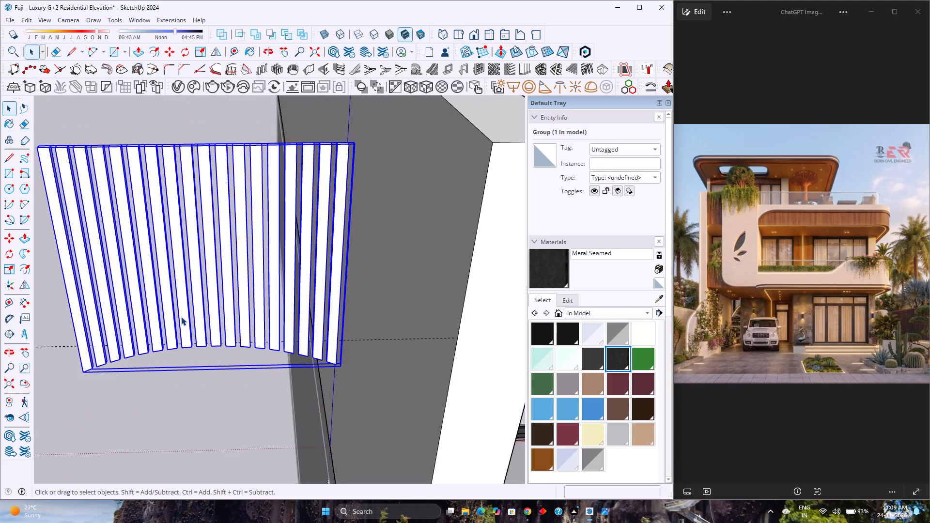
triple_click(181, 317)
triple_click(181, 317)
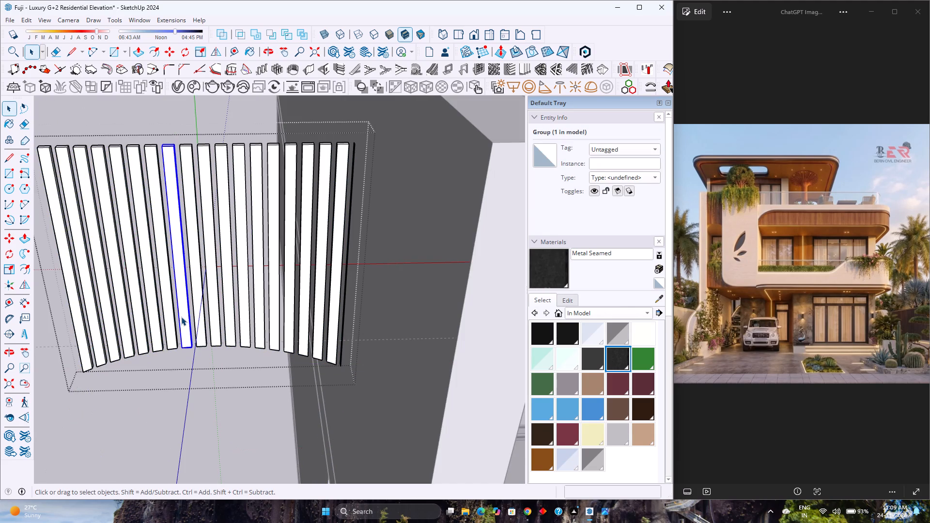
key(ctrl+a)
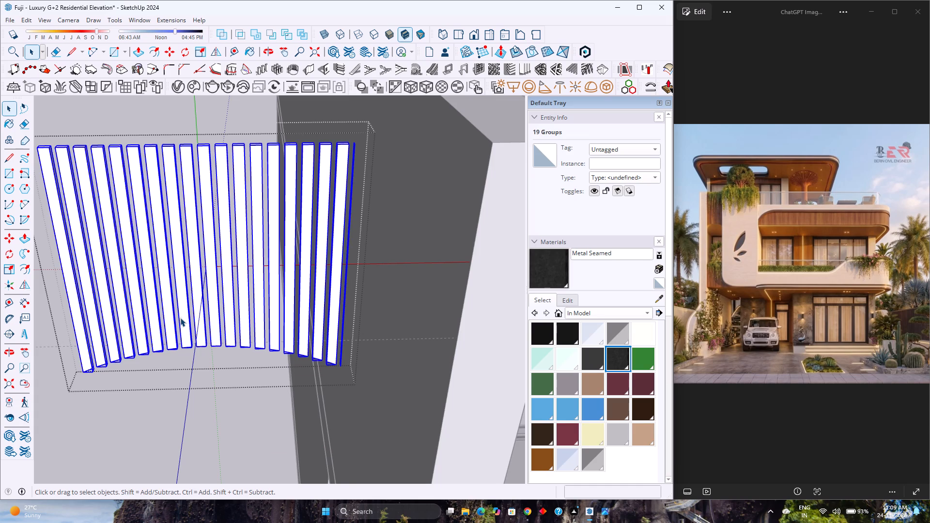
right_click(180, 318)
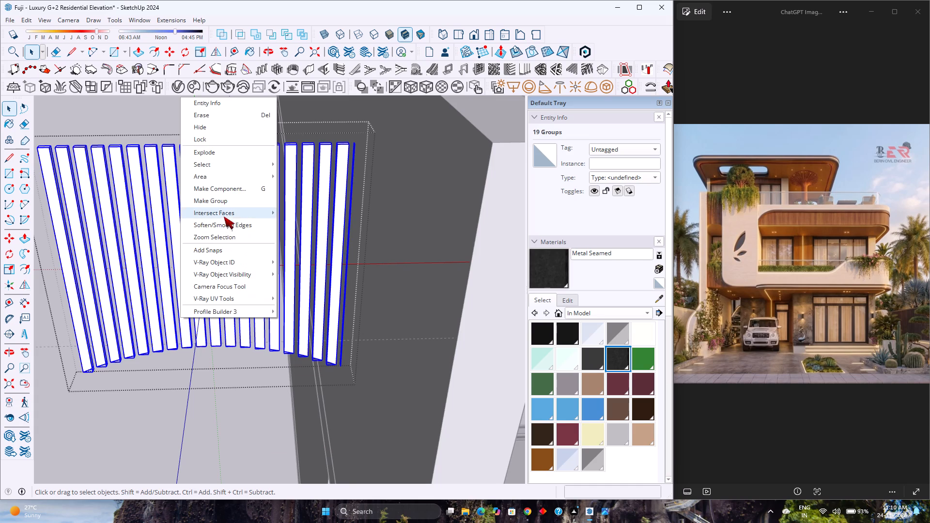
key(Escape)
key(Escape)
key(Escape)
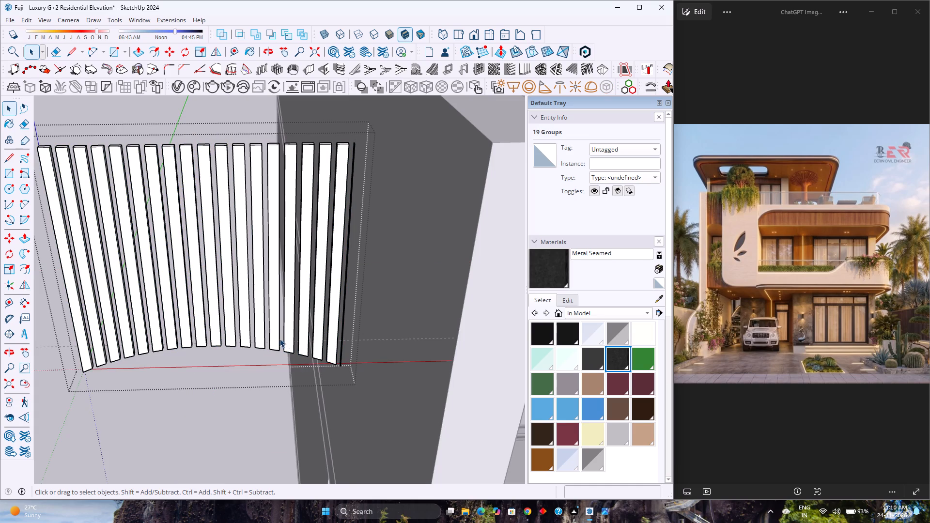
Inside the cladding's nested group, explode the first five full-width louvre groups one by one, starting from the right end.
click(334, 347)
right_click(334, 347)
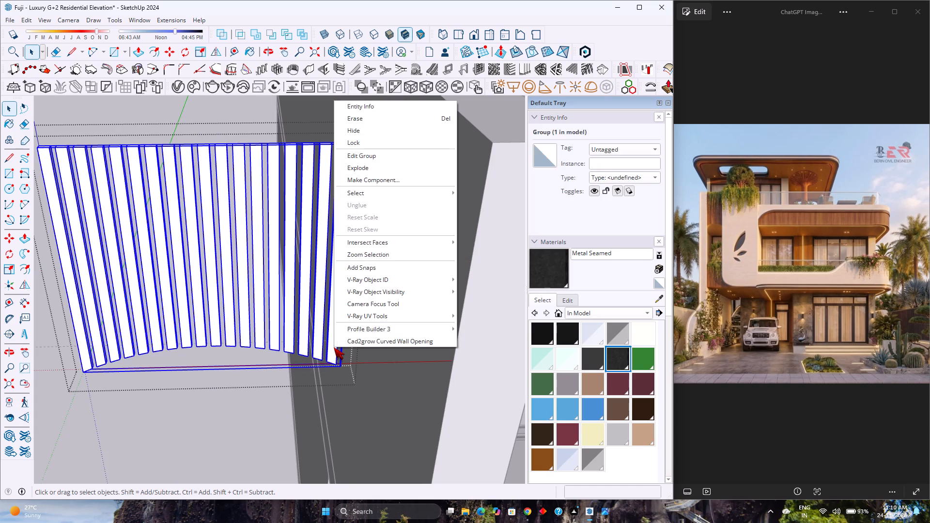
double_click(329, 352)
double_click(329, 352)
right_click(329, 352)
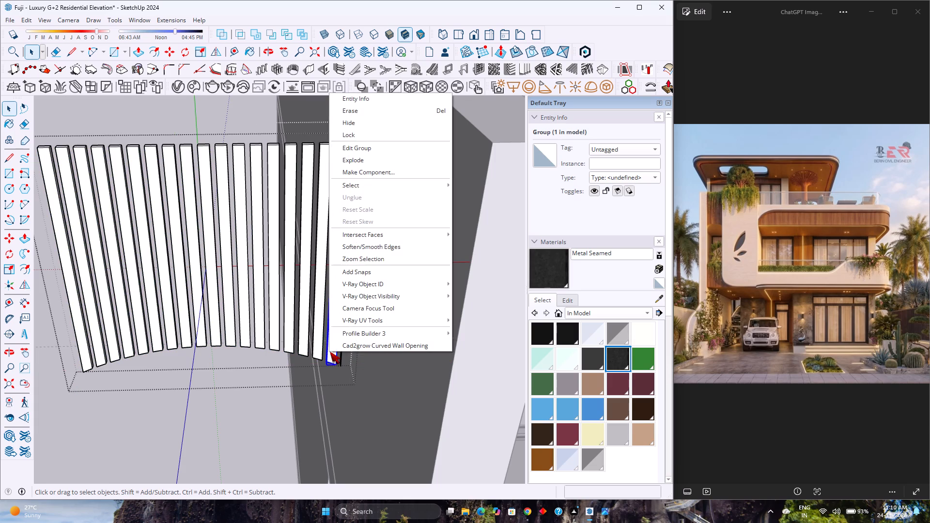
click(370, 160)
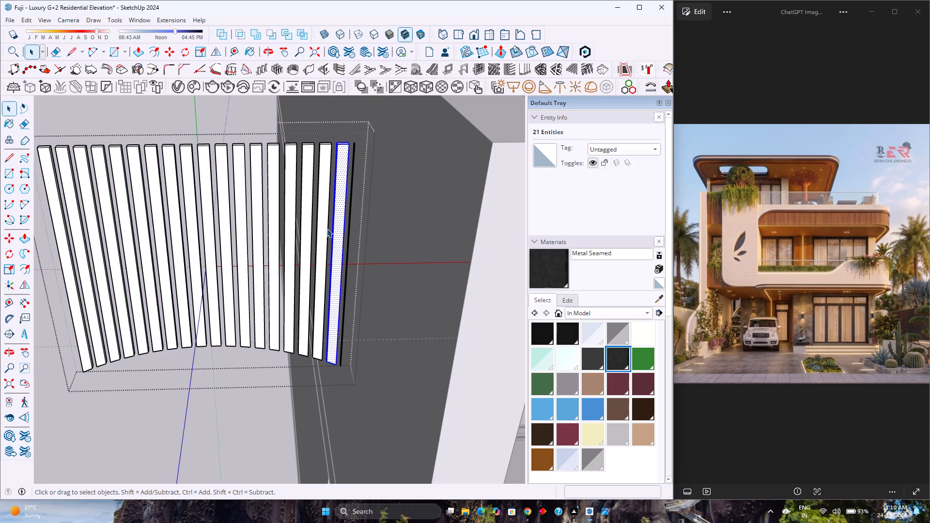
click(324, 226)
right_click(324, 226)
click(367, 288)
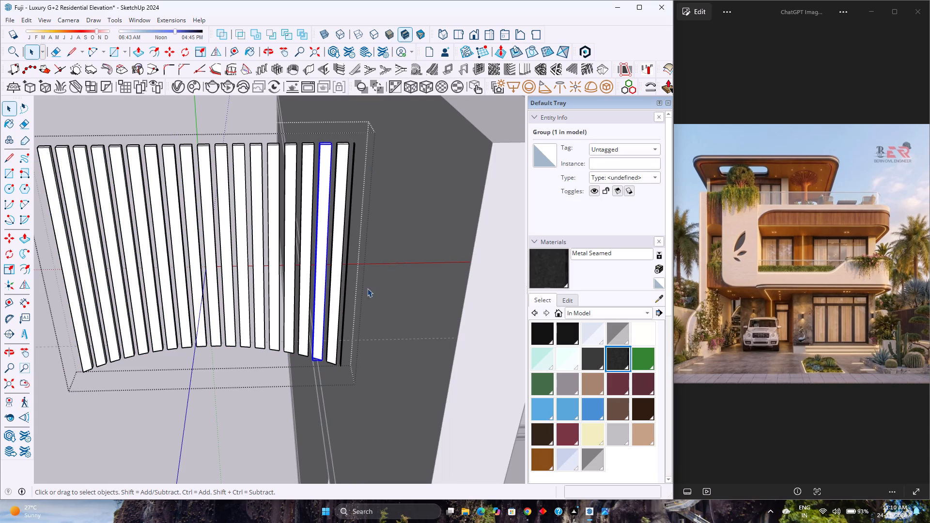
right_click(304, 256)
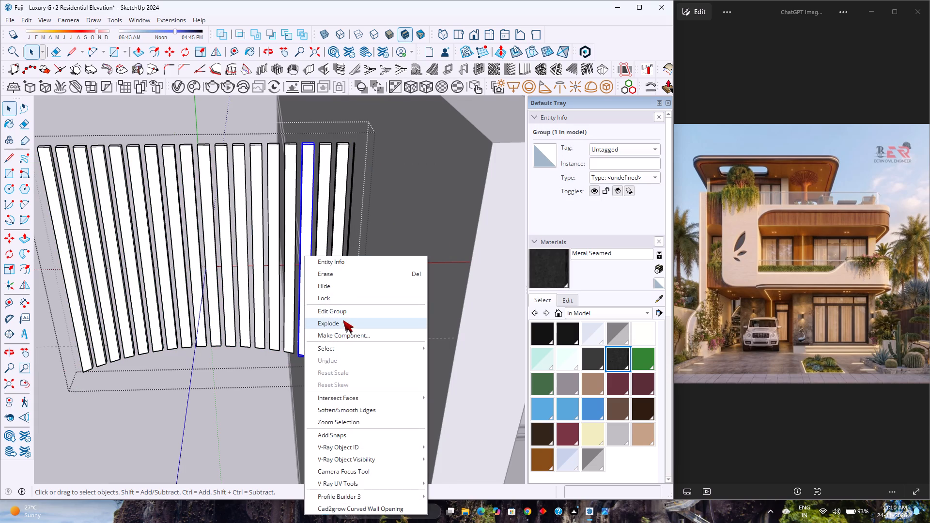
click(343, 320)
right_click(290, 284)
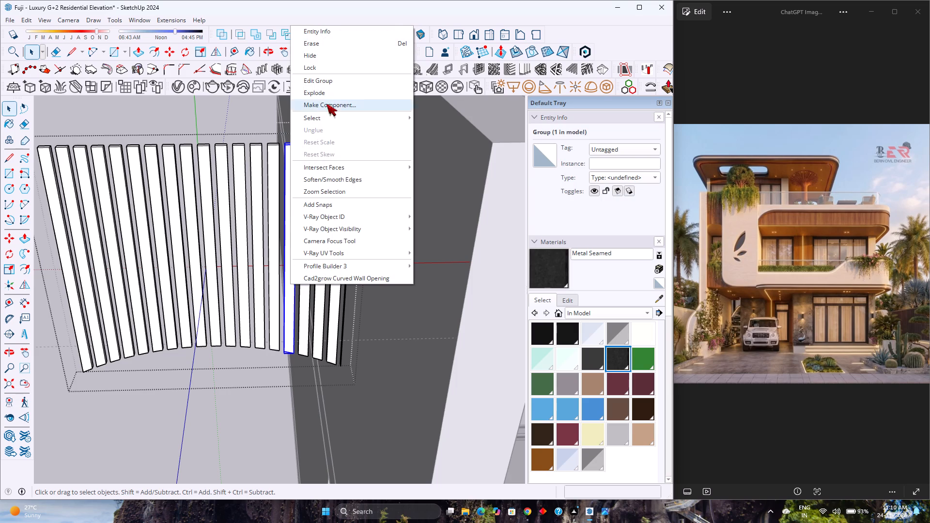
click(332, 95)
right_click(276, 207)
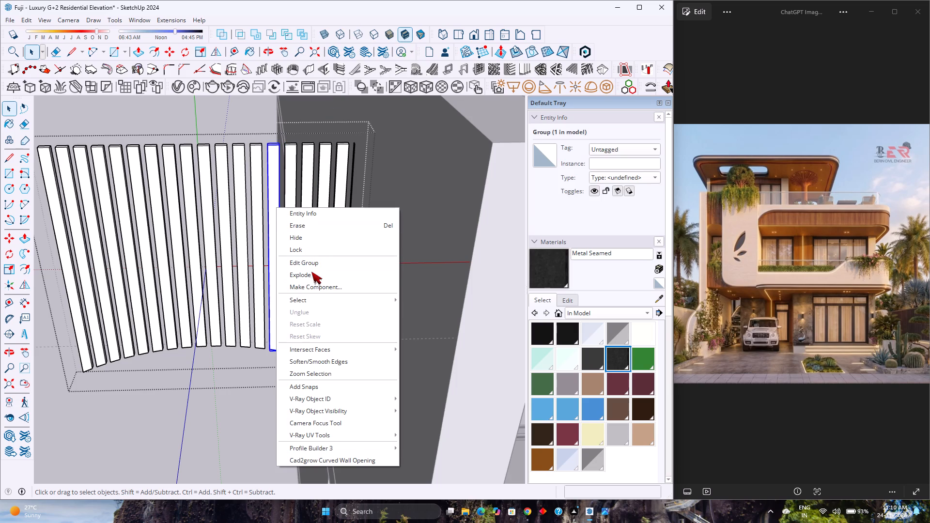
click(314, 278)
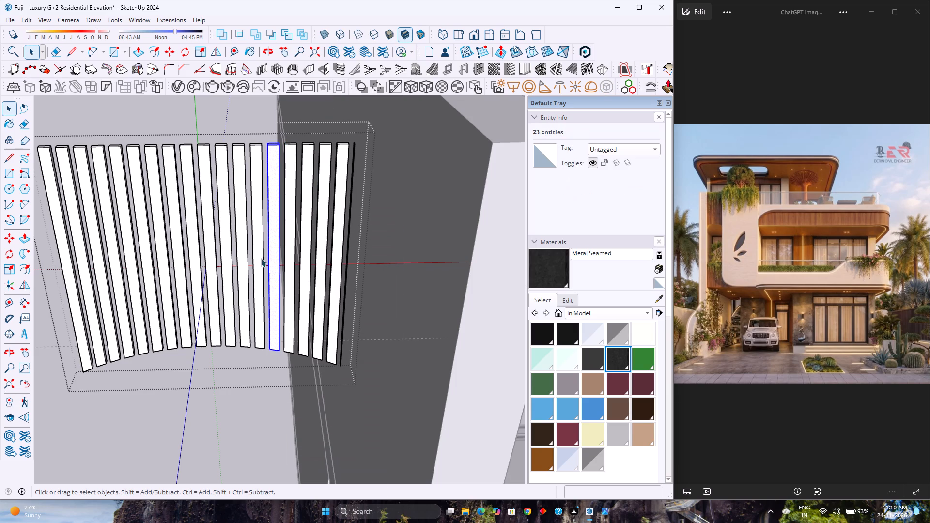
Explode six more full-width louvre groups one by one, continuing from the last exploded one toward the cladding's left end.
right_click(261, 258)
click(299, 323)
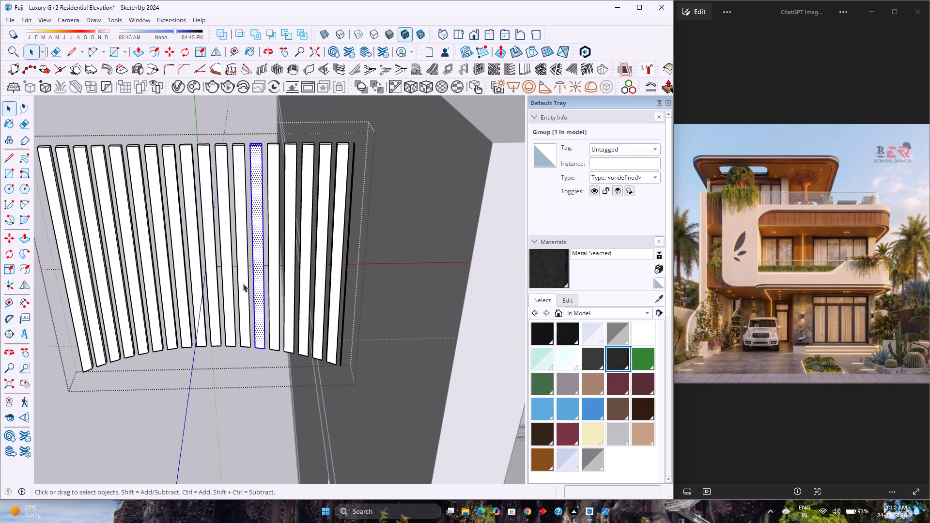
right_click(241, 278)
click(304, 90)
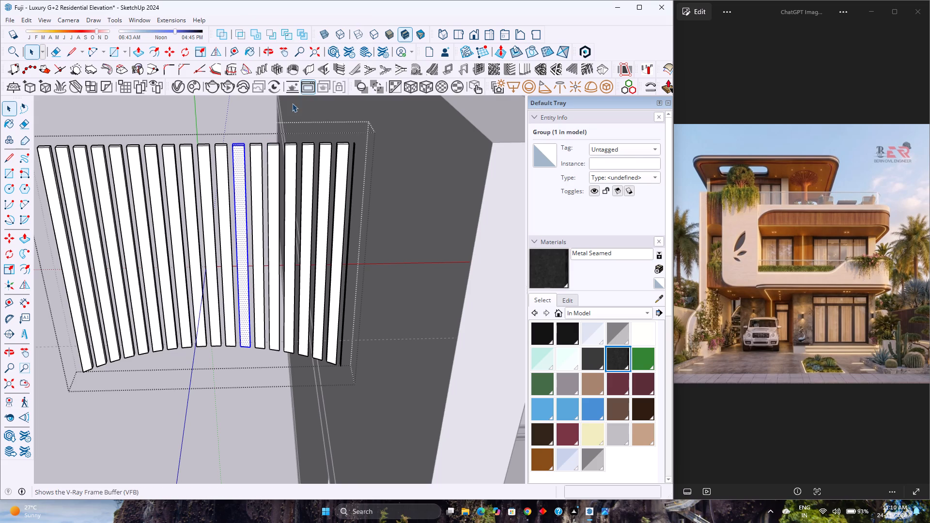
click(227, 225)
right_click(227, 225)
click(267, 292)
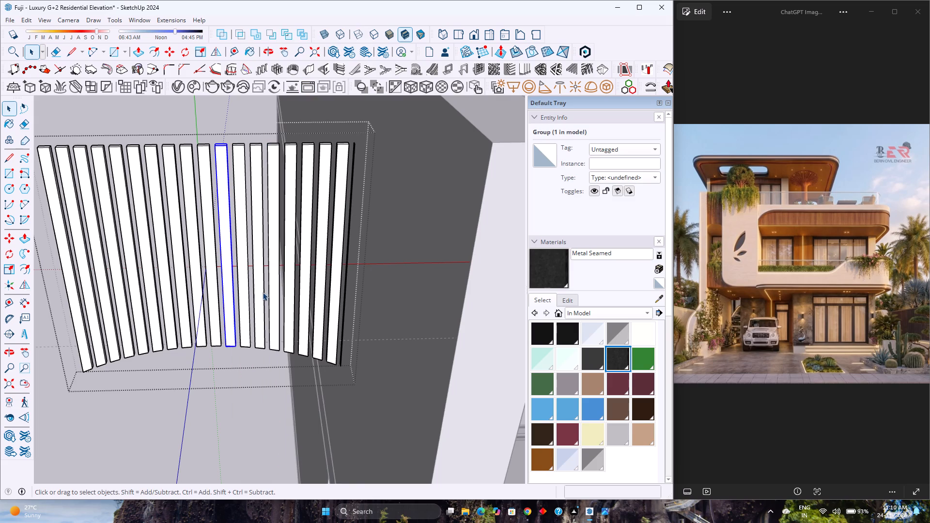
click(206, 212)
right_click(206, 212)
click(237, 276)
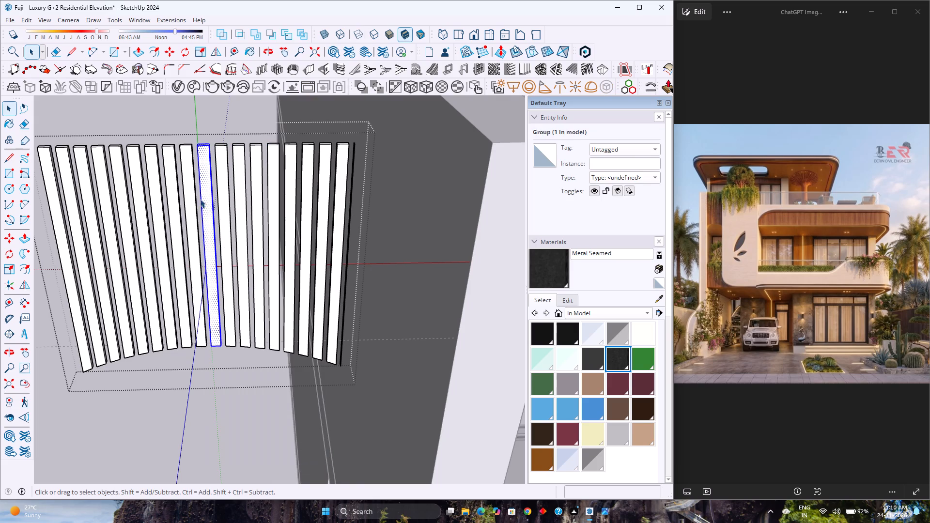
right_click(188, 205)
click(219, 271)
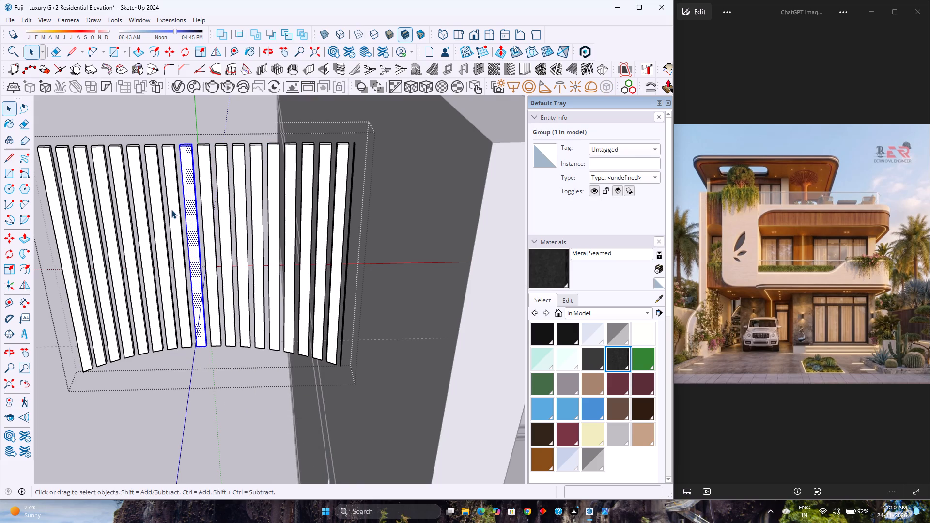
right_click(175, 206)
click(216, 278)
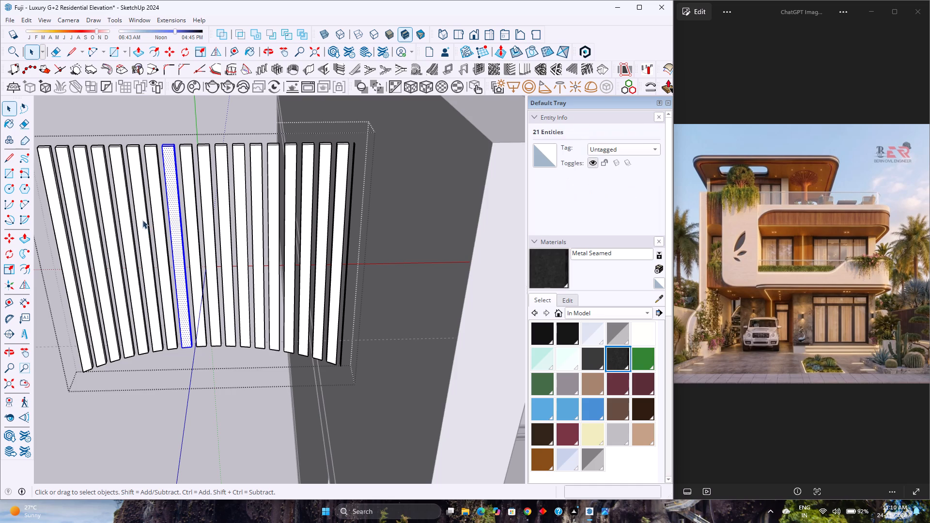
Explode the remaining seven full-width louvre groups one by one, up to the one at the cladding's left end.
right_click(157, 214)
click(196, 277)
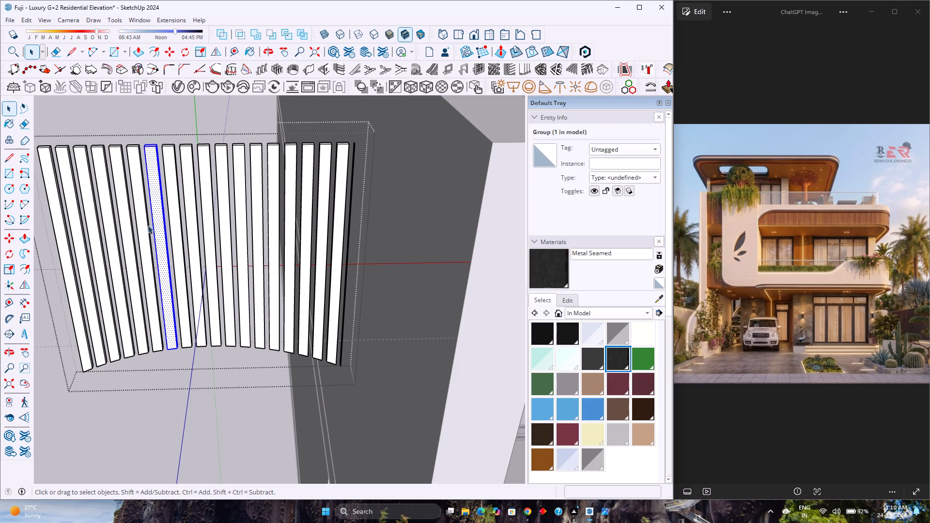
right_click(145, 223)
click(188, 289)
right_click(128, 235)
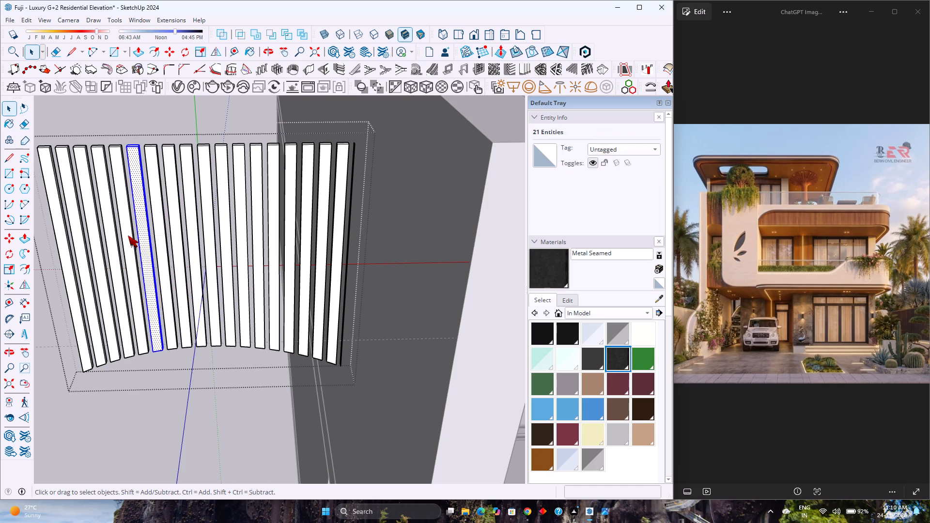
click(165, 301)
right_click(115, 240)
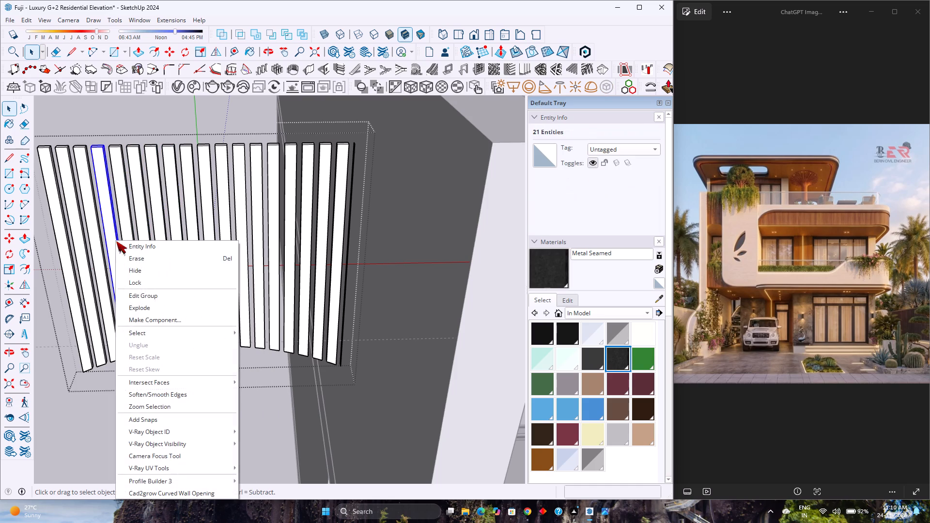
click(154, 304)
right_click(99, 252)
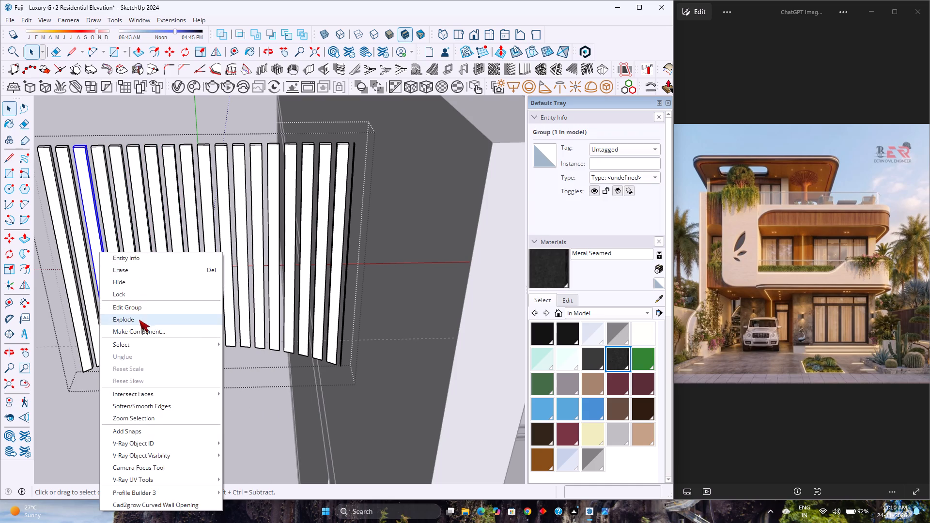
click(139, 320)
right_click(81, 258)
click(112, 321)
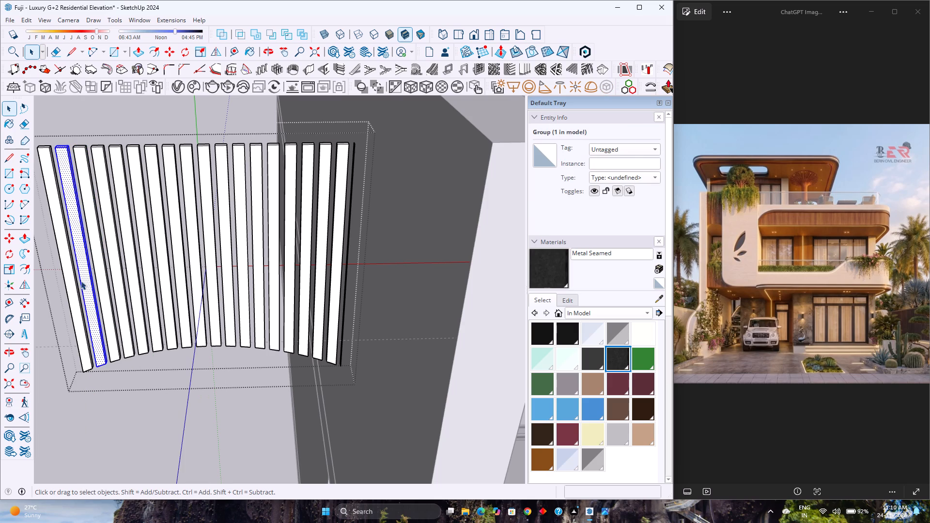
right_click(73, 277)
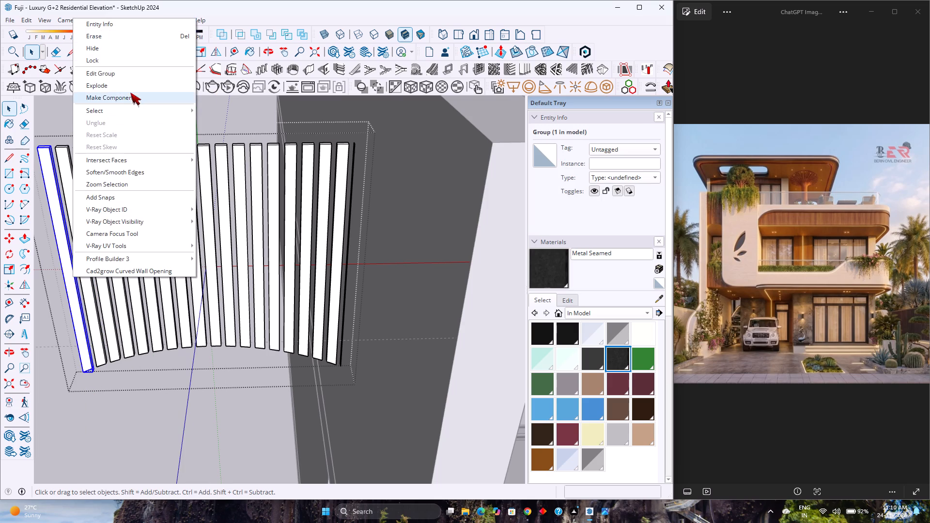
click(134, 87)
Explode the thin sliver louvre group at the cladding's right end.
scroll(178, 245, down, 2)
middle_drag(178, 245, 283, 355)
scroll(292, 152, up, 2)
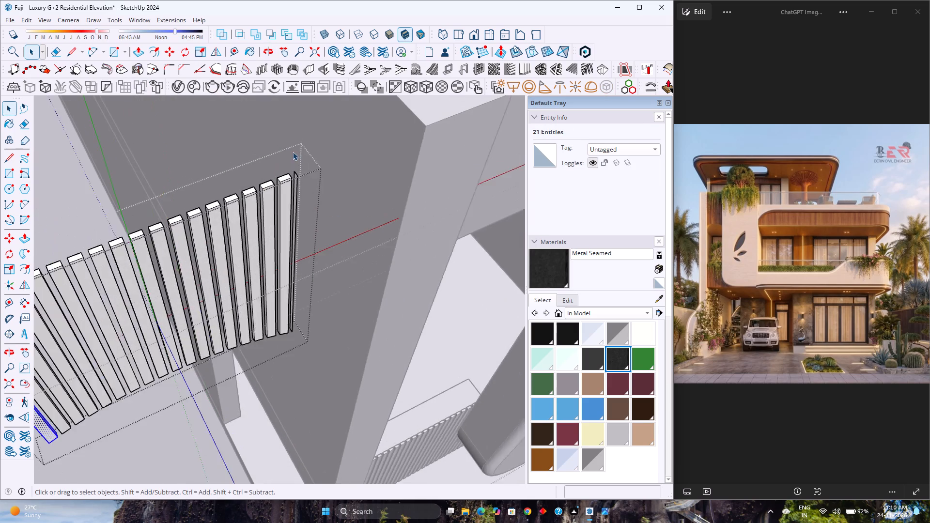
scroll(293, 152, up, 4)
click(301, 190)
click(298, 181)
scroll(298, 181, up, 4)
right_click(298, 181)
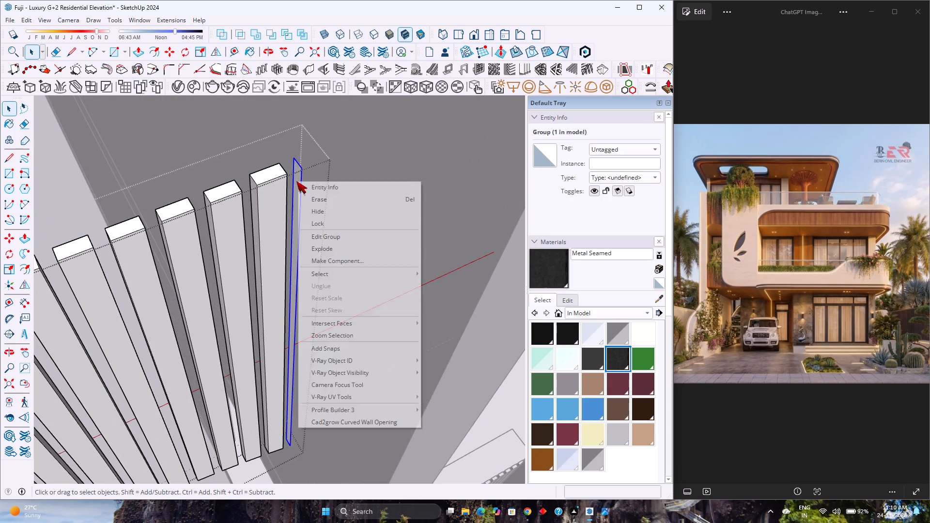
click(326, 250)
Copy the matching broad faces of all 18 full-width louvres 1' along the blue axis, away from the cladding.
scroll(296, 252, down, 4)
click(284, 260)
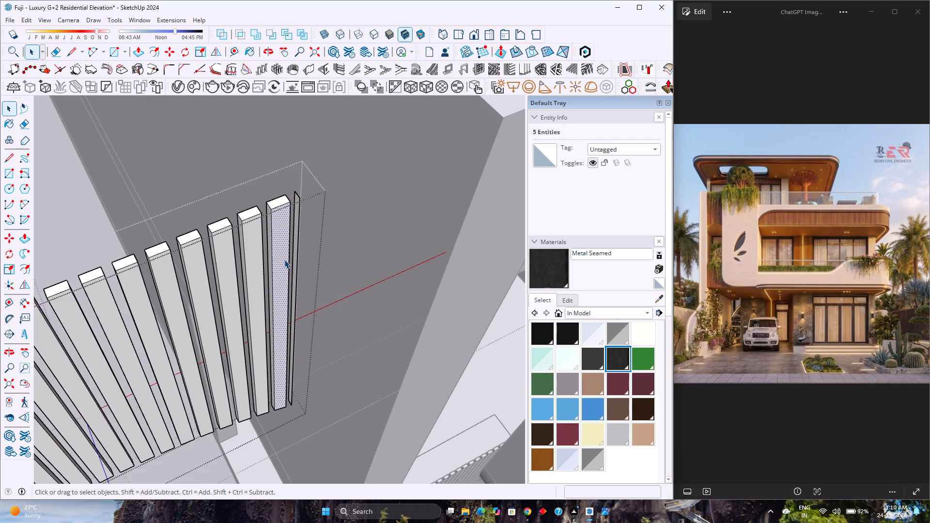
ctrl+click(257, 260)
ctrl+click(232, 280)
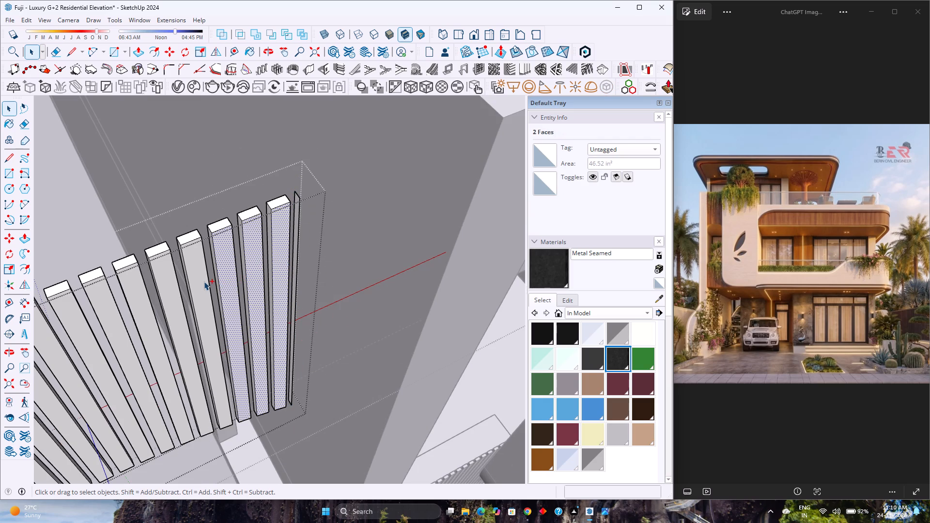
ctrl+click(202, 281)
ctrl+click(169, 297)
ctrl+click(146, 309)
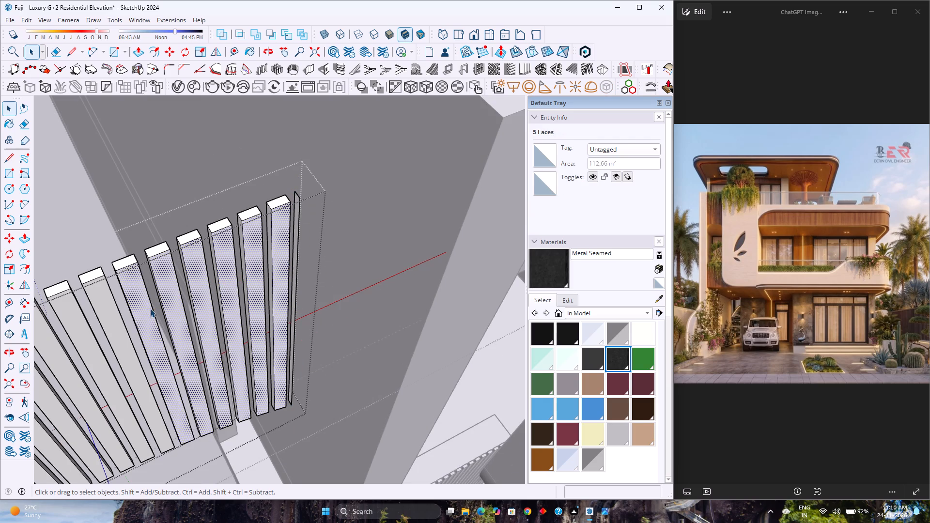
scroll(151, 308, down, 4)
shift+middle_drag(151, 308, 315, 237)
ctrl+click(289, 256)
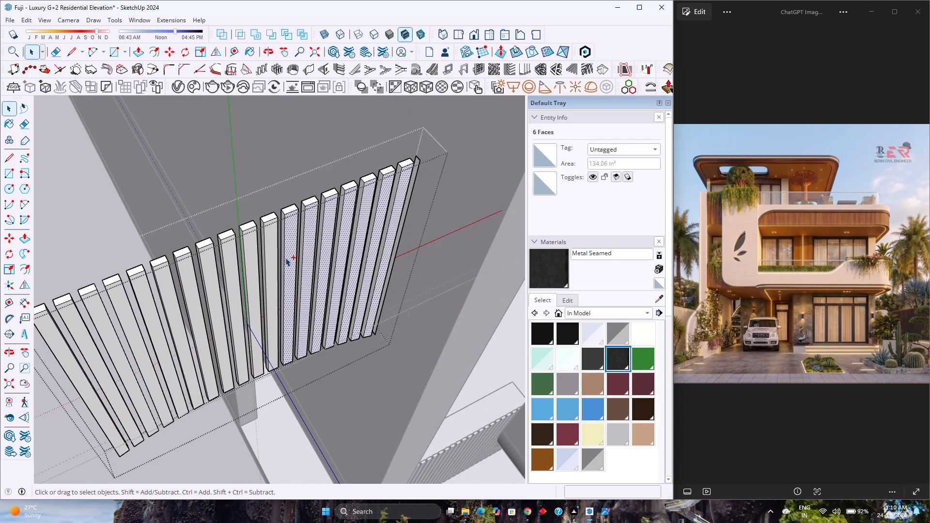
ctrl+click(274, 266)
ctrl+click(254, 277)
ctrl+click(232, 276)
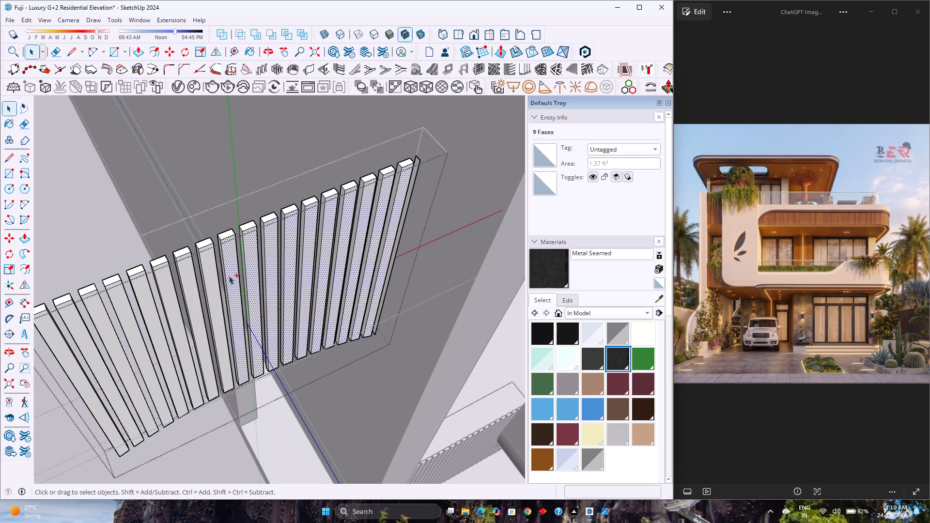
ctrl+click(209, 274)
ctrl+click(195, 283)
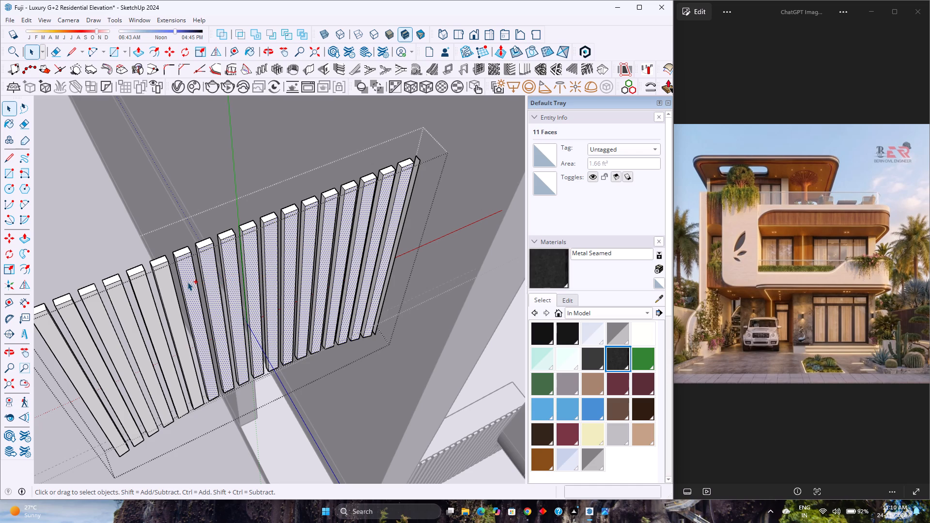
ctrl+click(173, 299)
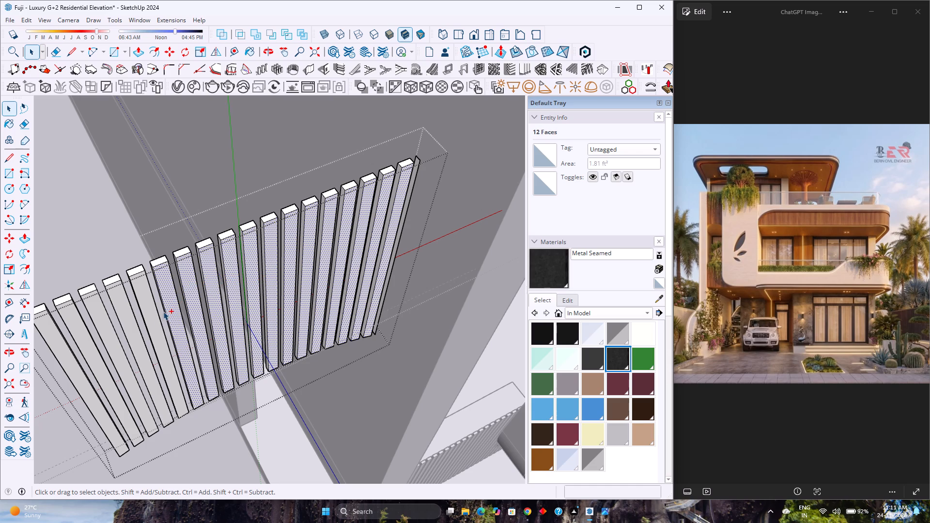
ctrl+click(155, 324)
ctrl+click(128, 328)
ctrl+click(112, 335)
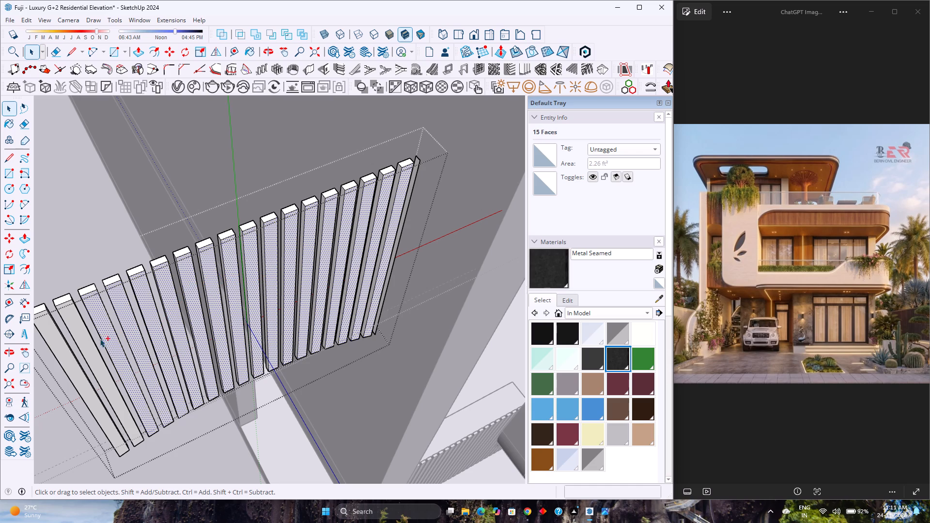
ctrl+click(86, 343)
ctrl+click(67, 354)
scroll(138, 337, down, 5)
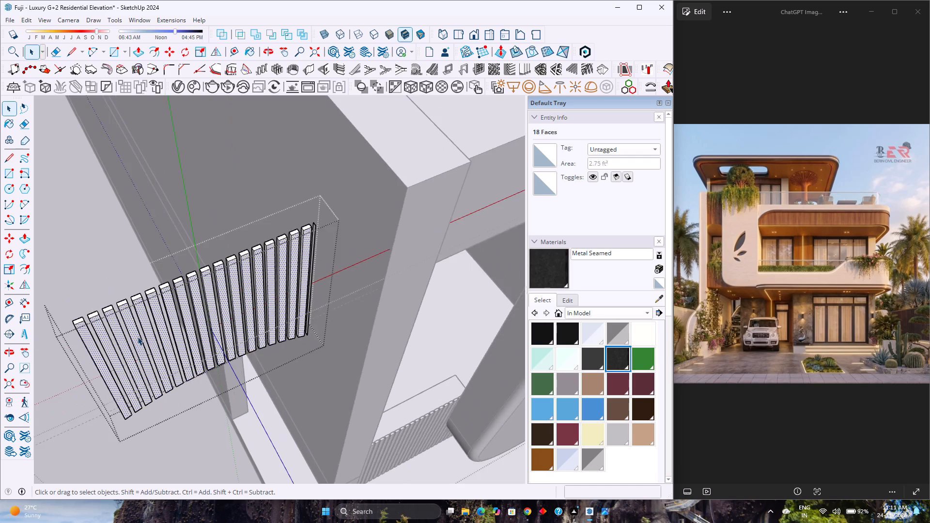
middle_drag(139, 336, 242, 322)
key(m)
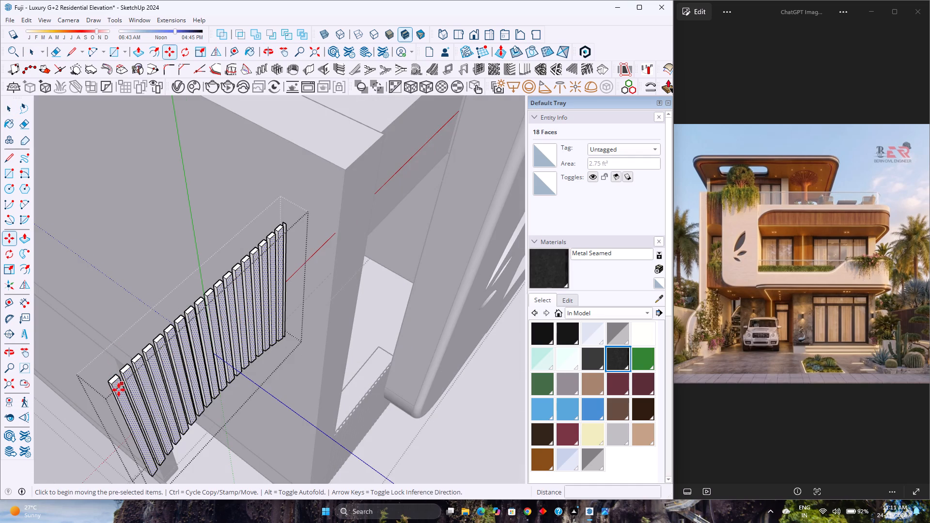
scroll(119, 390, up, 4)
click(108, 382)
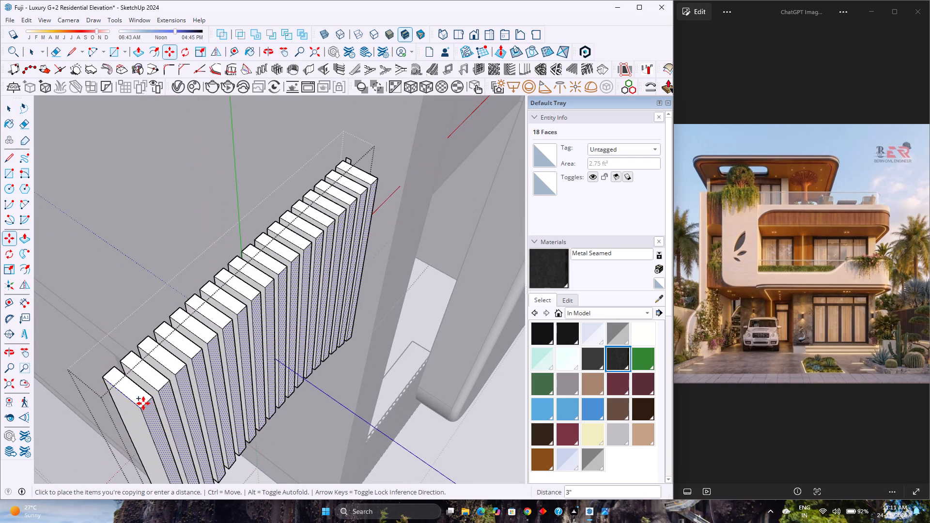
scroll(159, 409, down, 2)
key(Left)
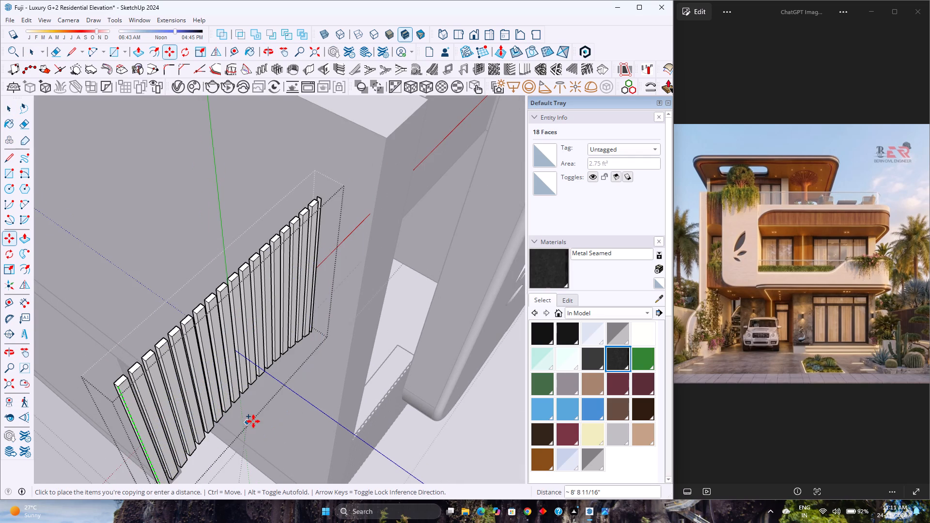
key(Right)
key(Up)
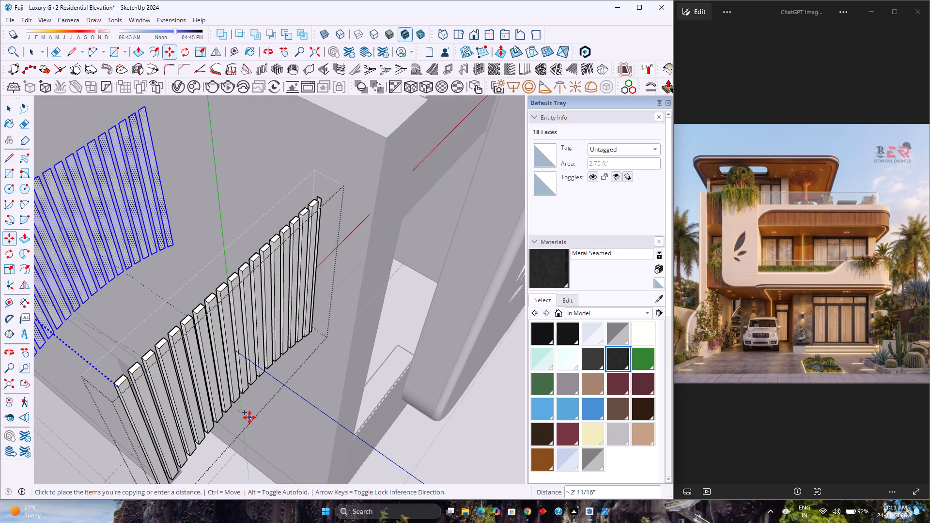
scroll(249, 417, down, 3)
middle_drag(249, 417, 391, 386)
shift+middle_drag(402, 363, 292, 362)
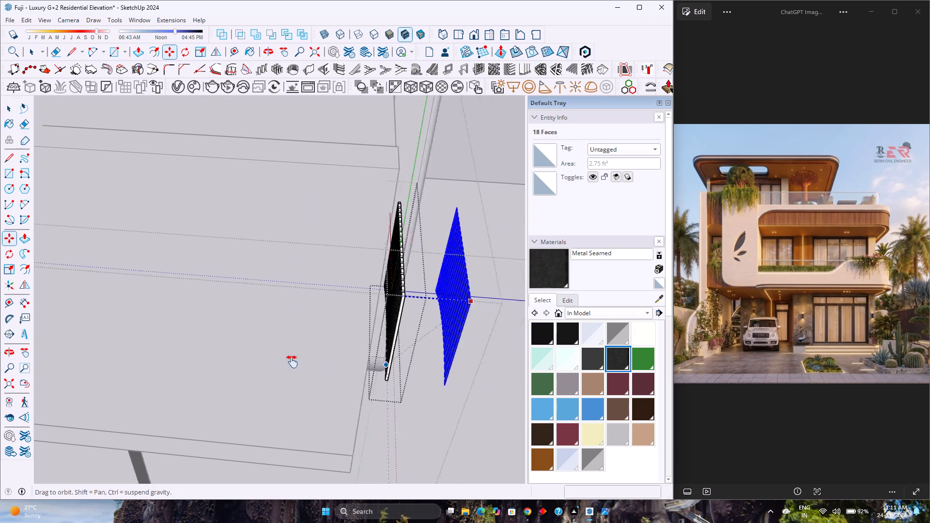
shift+middle_drag(292, 362, 150, 362)
scroll(223, 356, down, 7)
scroll(207, 348, up, 4)
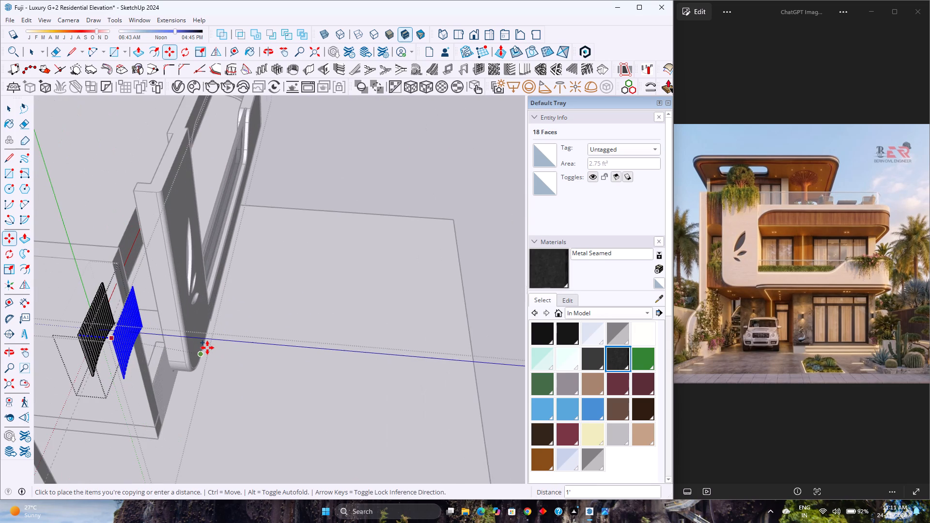
key(1)
key(apostrophe)
key(Return)
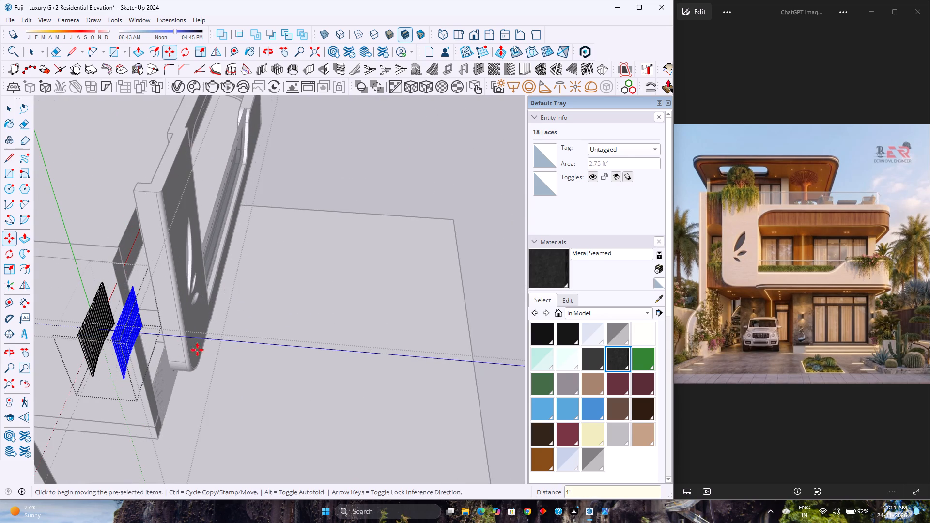
Push/Pull the first six copied louvre faces to a thickness of 0.5", working one by one from one end of the row.
scroll(106, 350, up, 8)
middle_drag(152, 348, 58, 352)
key(p)
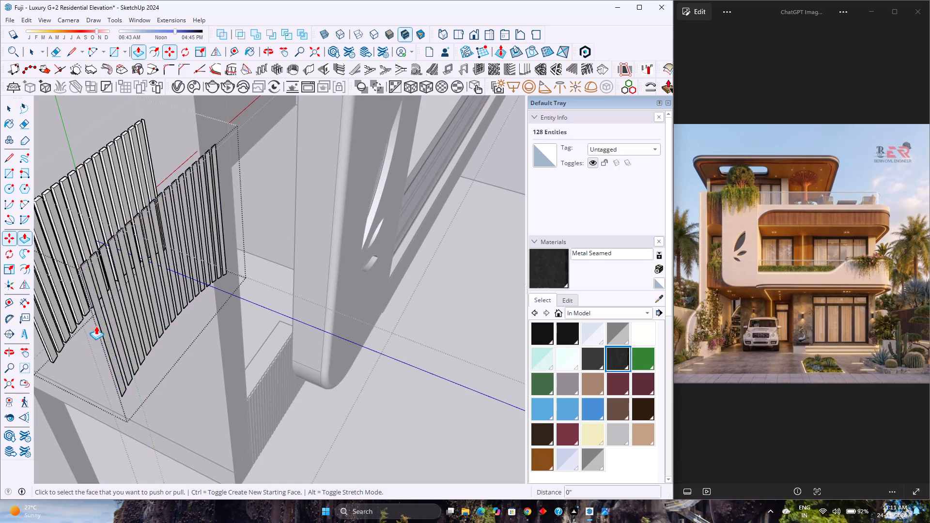
scroll(108, 317, up, 6)
click(108, 354)
key(0)
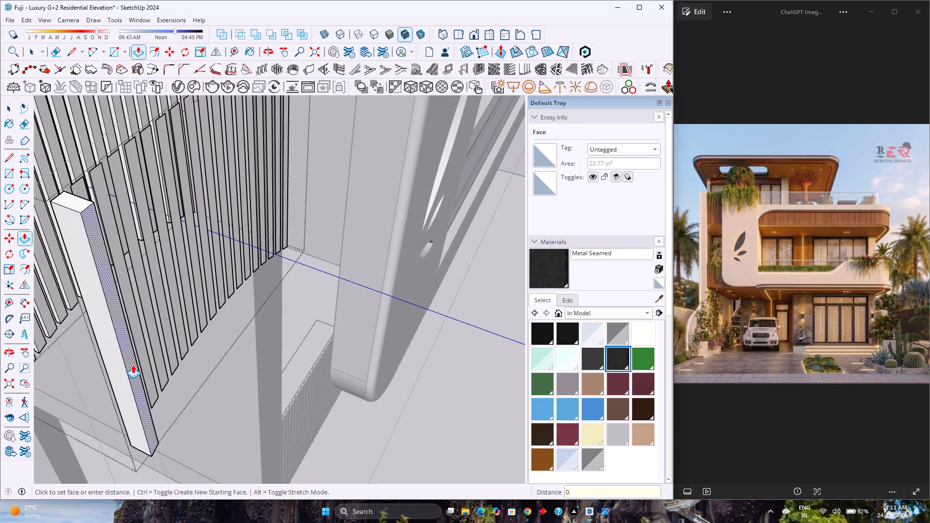
key(period)
key(5)
key(Return)
scroll(131, 344, up, 3)
double_click(127, 349)
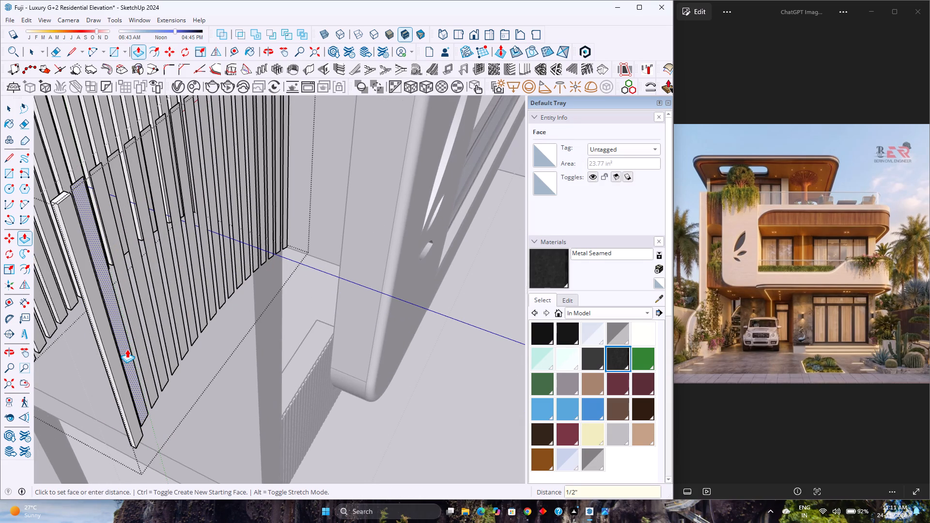
double_click(140, 332)
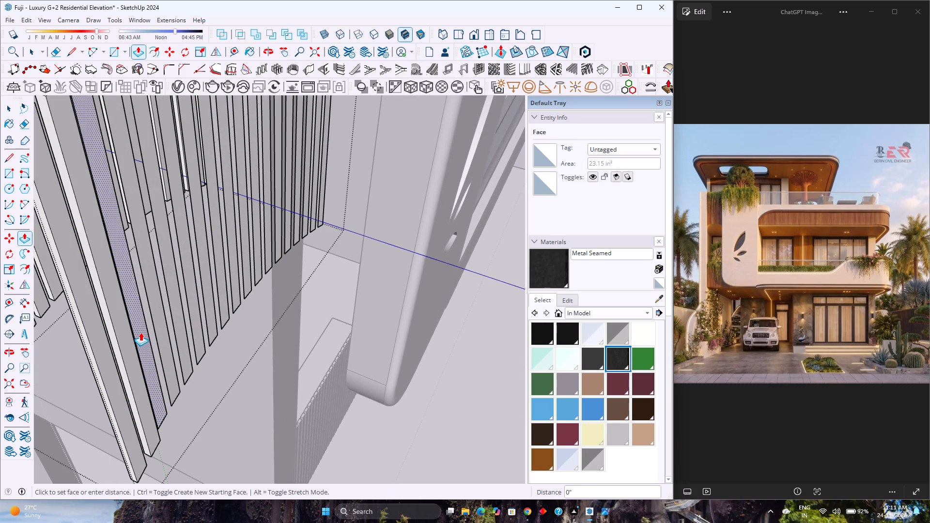
double_click(162, 321)
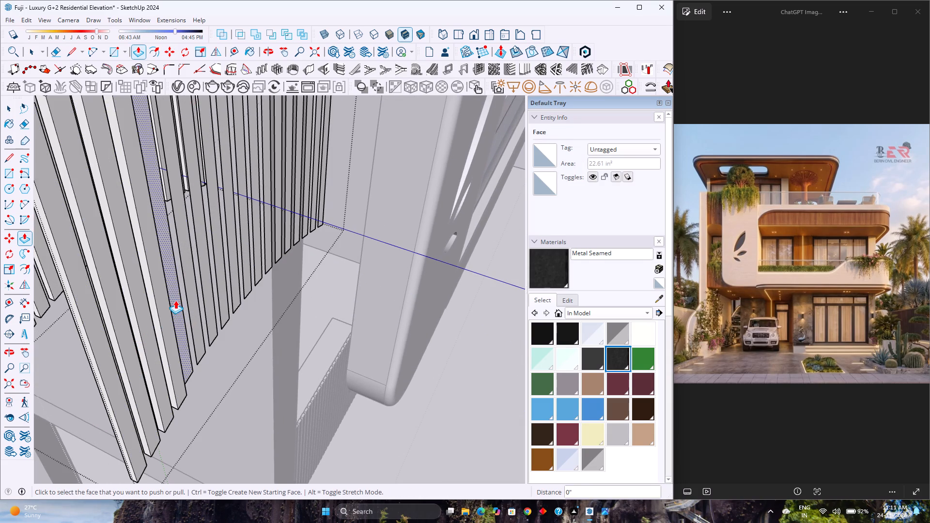
double_click(175, 300)
double_click(190, 287)
Extrude the remaining twelve copied louvre faces by the same 0.5", one by one to the other end of the row.
middle_drag(203, 307, 38, 325)
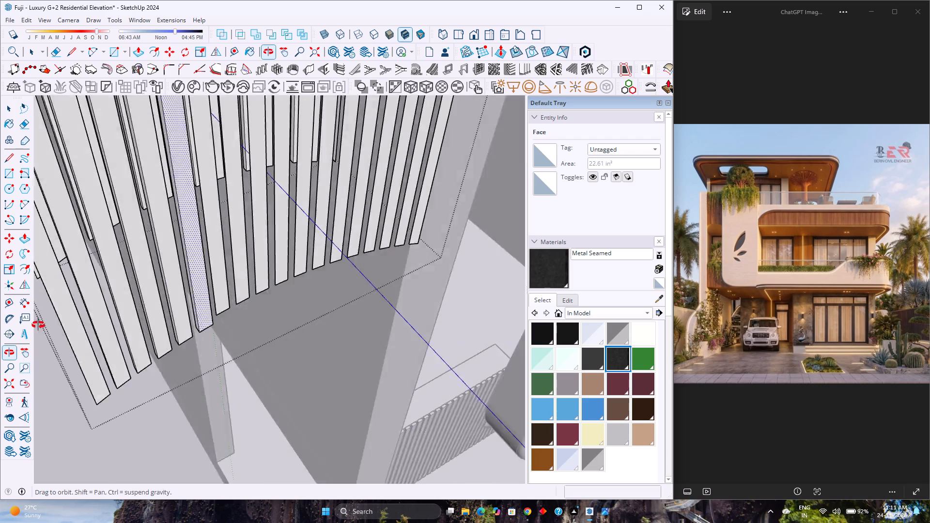
middle_drag(38, 325, 34, 325)
double_click(223, 287)
double_click(249, 275)
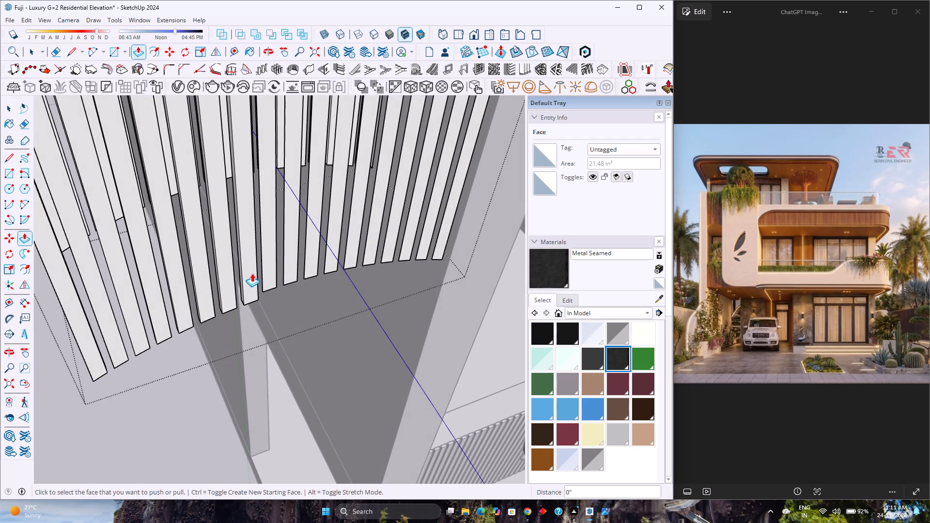
double_click(271, 266)
double_click(294, 261)
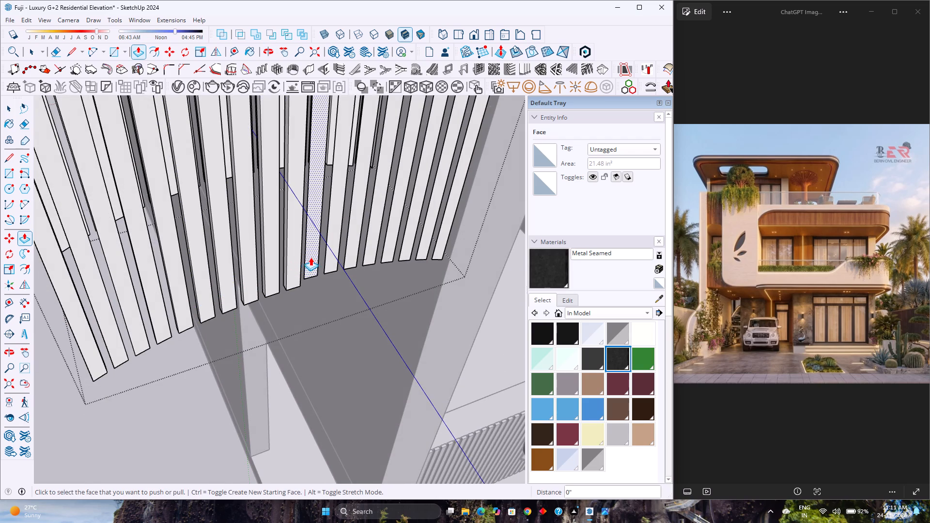
double_click(312, 256)
double_click(332, 253)
double_click(352, 245)
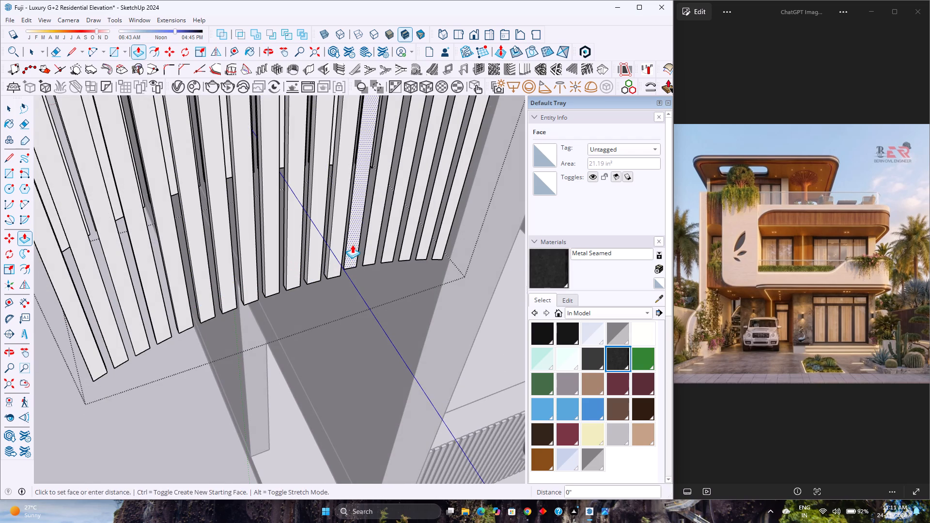
double_click(371, 240)
double_click(393, 237)
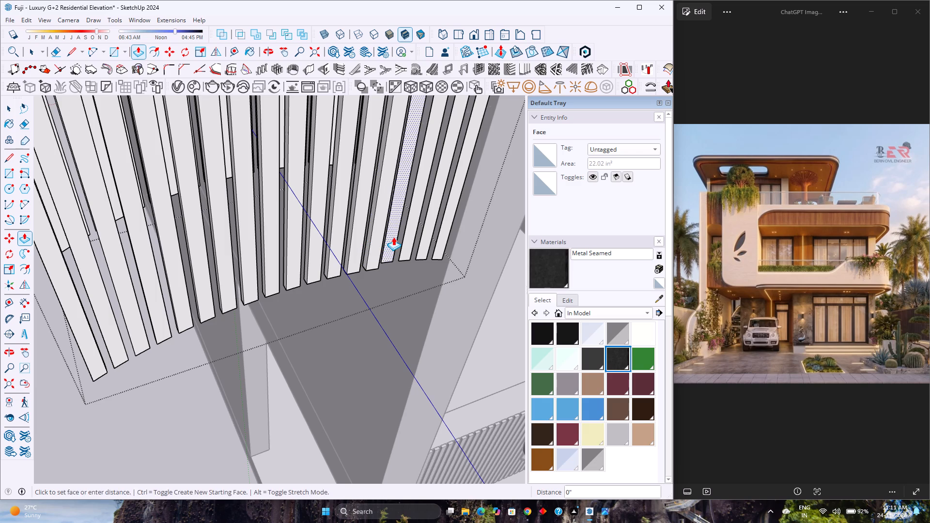
double_click(411, 238)
double_click(424, 236)
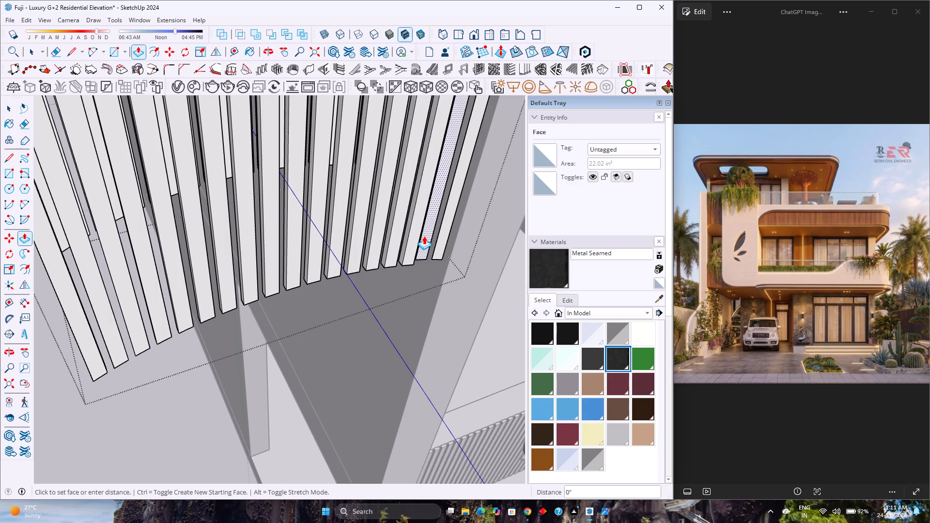
double_click(445, 234)
key(space)
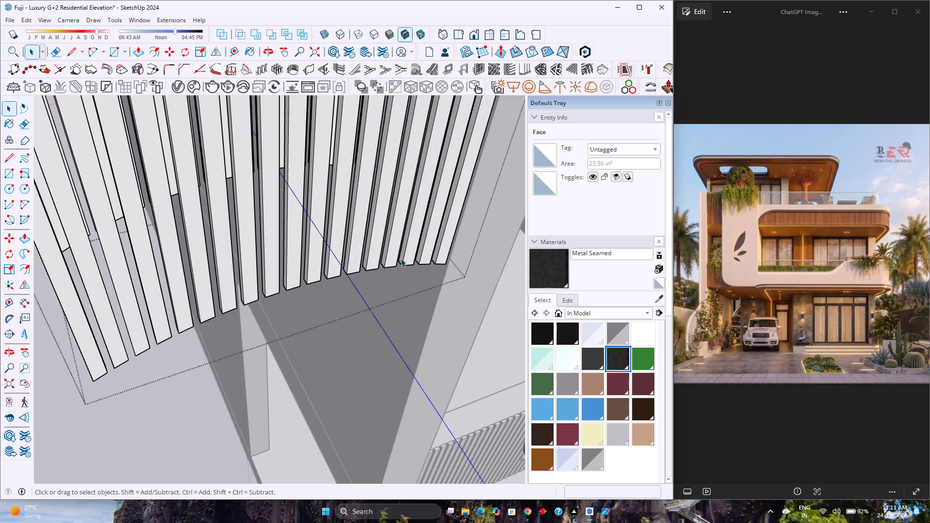
Delete the original row of louvres, keeping only the copied 0.5" row, and leave the cladding group.
scroll(401, 258, down, 8)
key(Escape)
shift+middle_drag(404, 239, 423, 332)
shift+middle_click(423, 332)
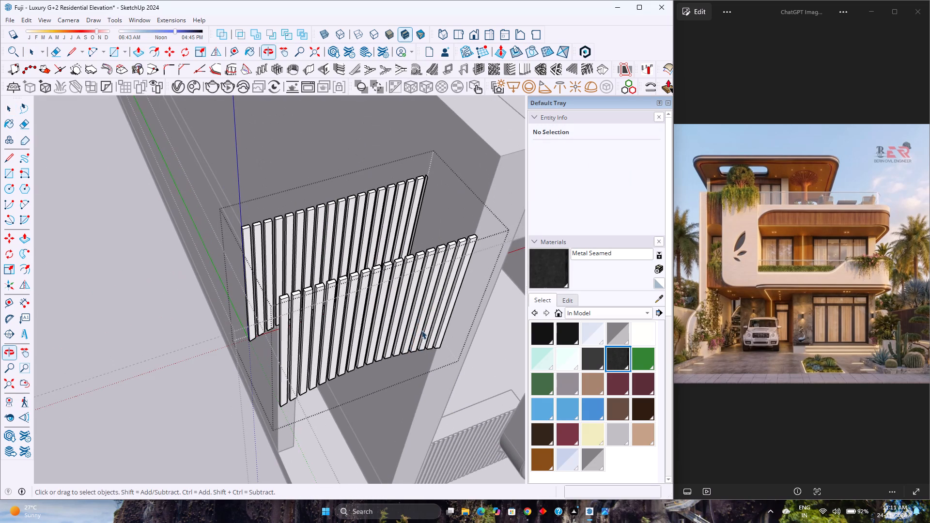
scroll(372, 234, up, 2)
middle_drag(342, 215, 450, 325)
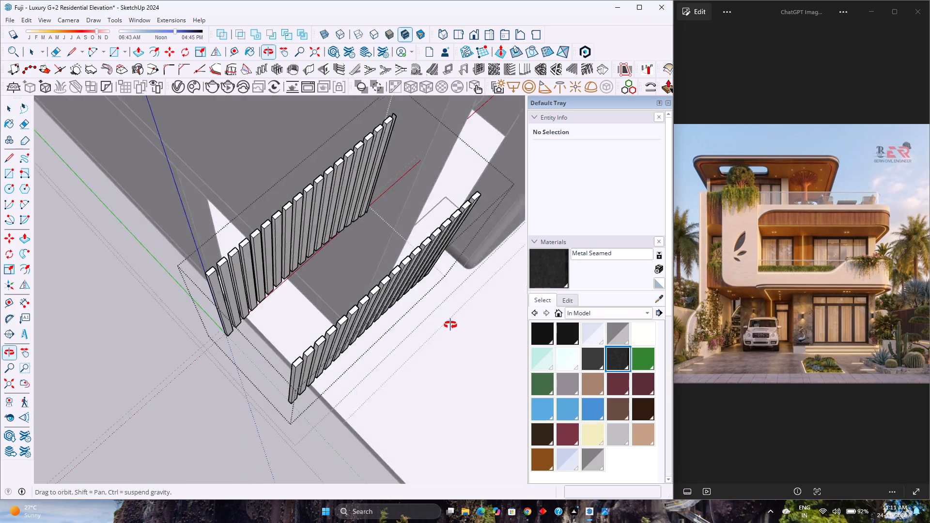
middle_drag(450, 325, 470, 327)
middle_click(470, 327)
scroll(248, 179, down, 1)
middle_drag(262, 198, 395, 217)
middle_click(395, 217)
drag(310, 123, 346, 363)
middle_drag(320, 342, 322, 332)
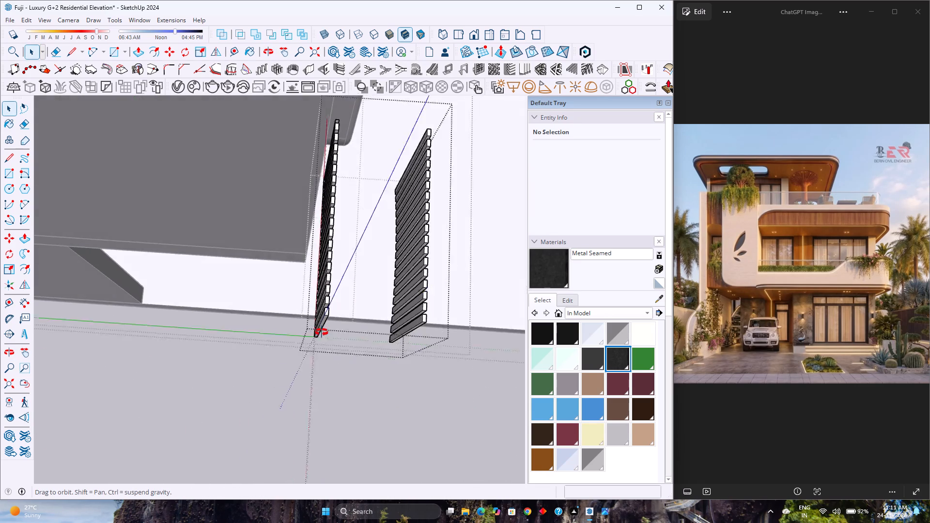
middle_drag(322, 332, 319, 334)
middle_click(319, 334)
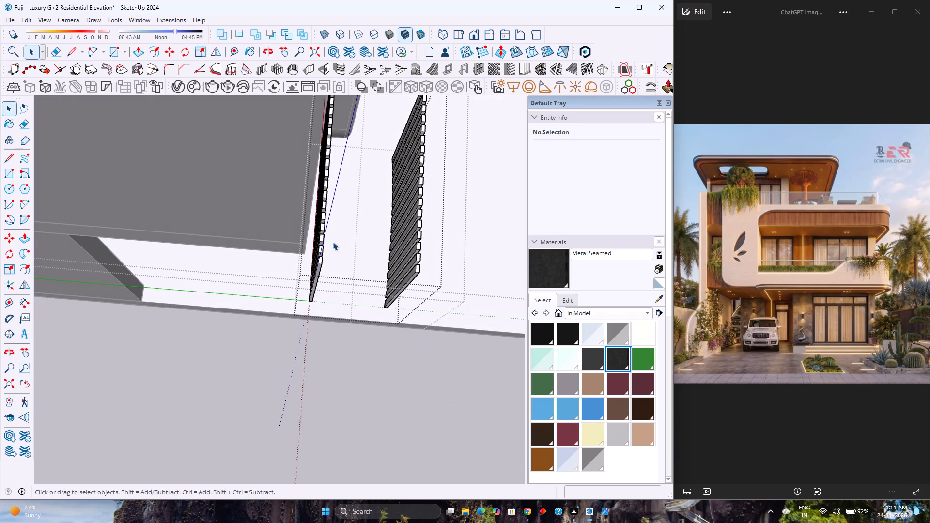
shift+middle_drag(349, 236, 352, 288)
drag(291, 256, 341, 396)
scroll(341, 385, down, 2)
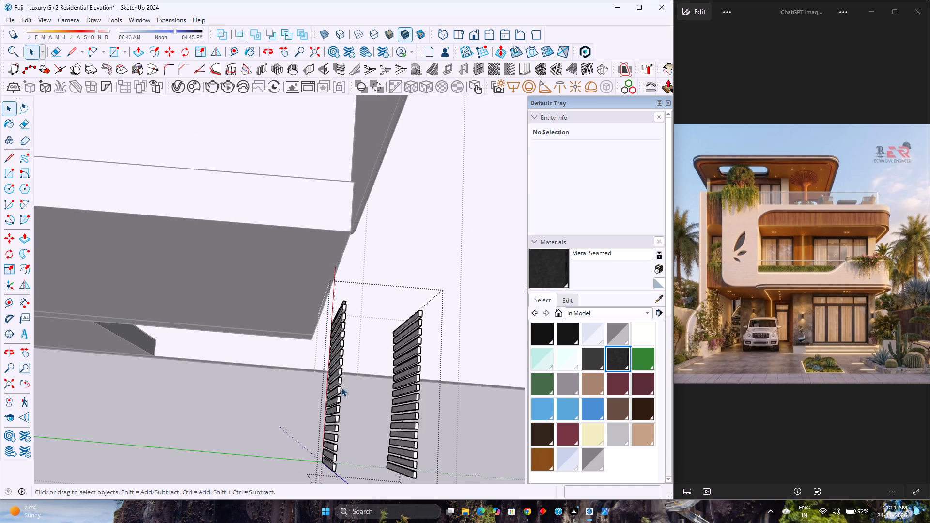
shift+middle_drag(352, 412, 358, 310)
drag(312, 254, 358, 448)
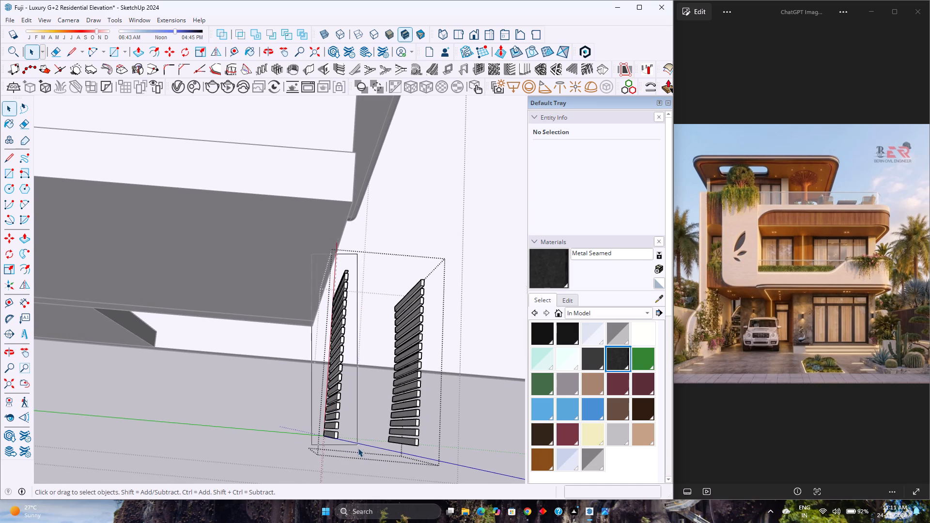
drag(358, 448, 358, 452)
double_click(338, 419)
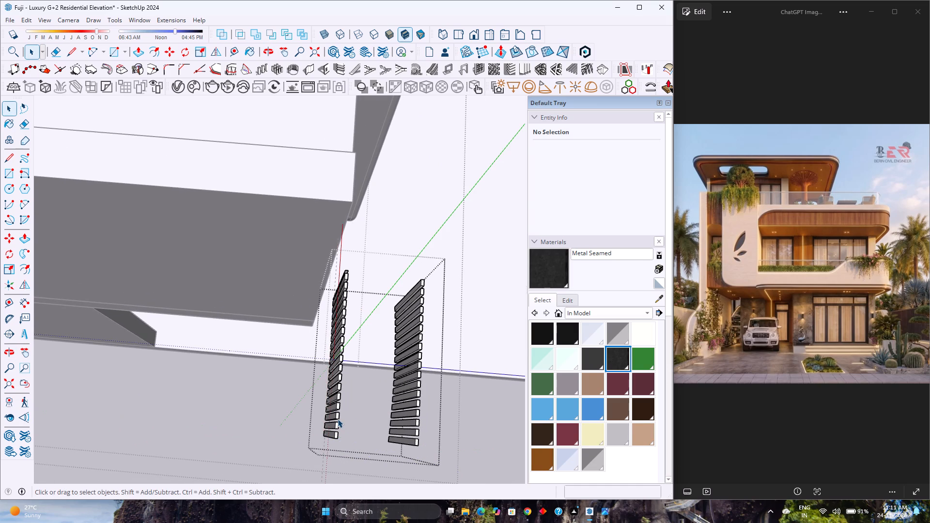
click(338, 419)
drag(319, 252, 367, 460)
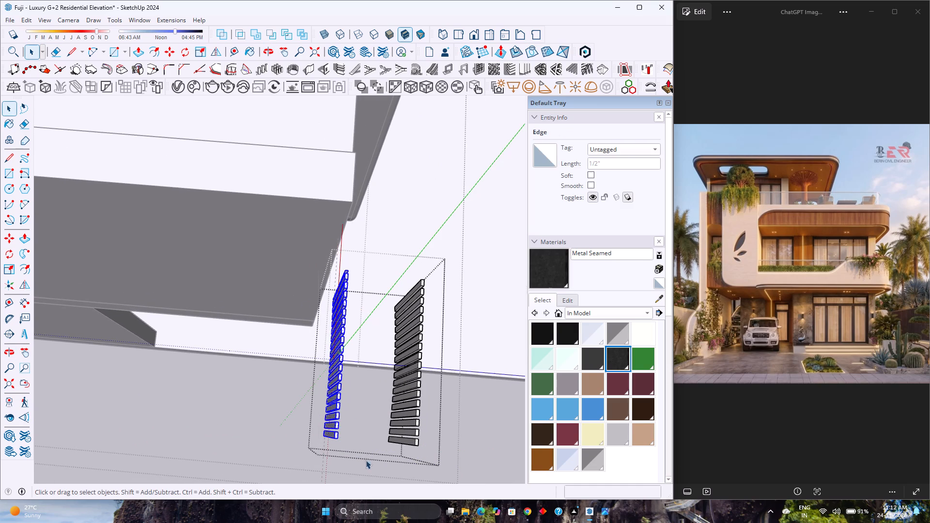
key(Delete)
middle_drag(363, 437, 238, 345)
middle_click(238, 345)
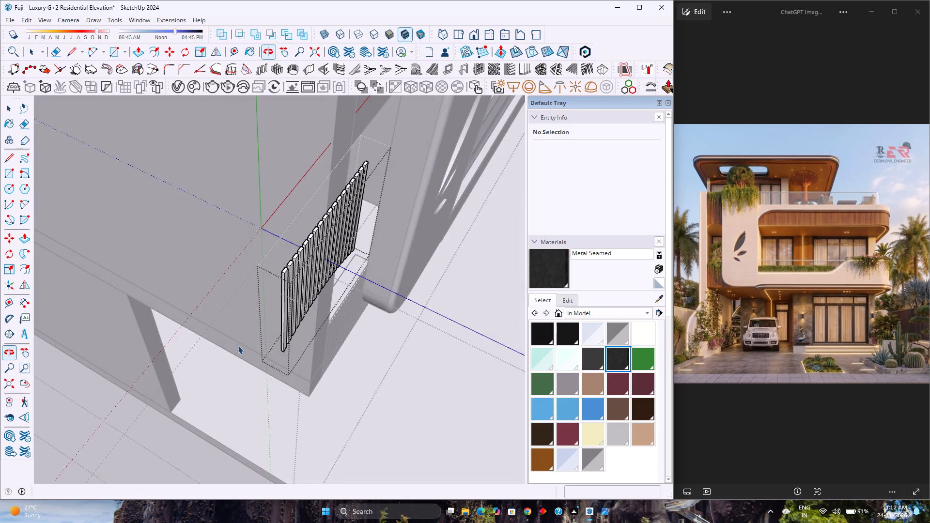
key(Escape)
click(317, 297)
key(Escape)
Move the louvre group about 4' 1 5/8" from its top end corner to the side wall's inner top corner at the first-floor lintel.
click(302, 289)
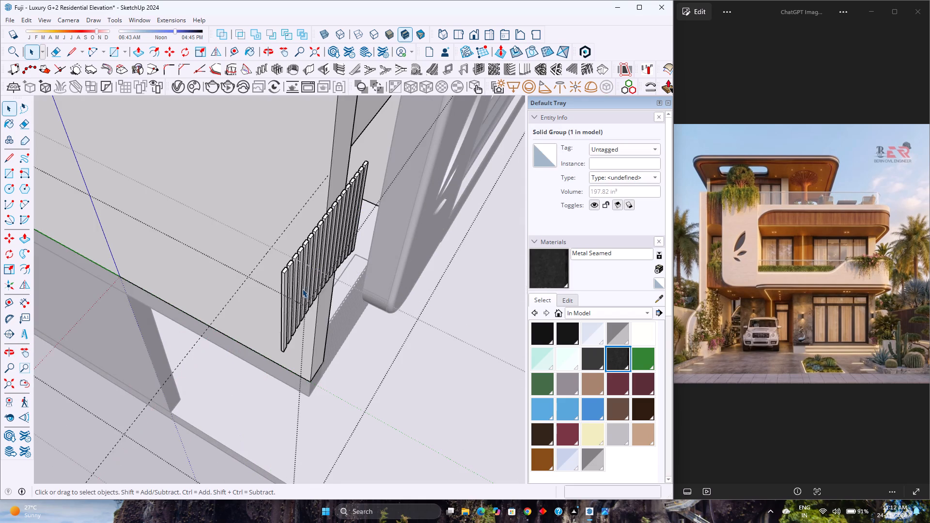
middle_drag(307, 306, 205, 284)
scroll(258, 296, up, 2)
shift+middle_drag(286, 303, 222, 400)
scroll(222, 400, up, 1)
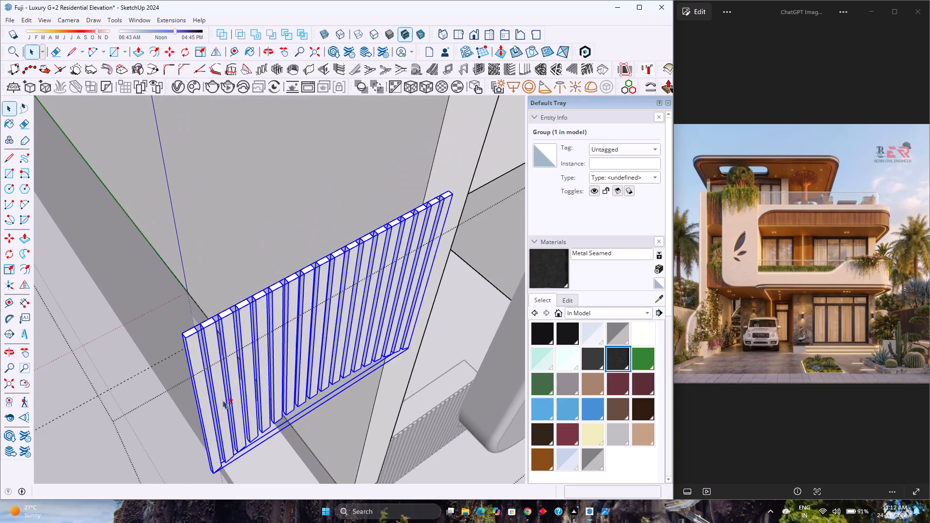
scroll(223, 389, down, 3)
key(m)
scroll(196, 353, up, 3)
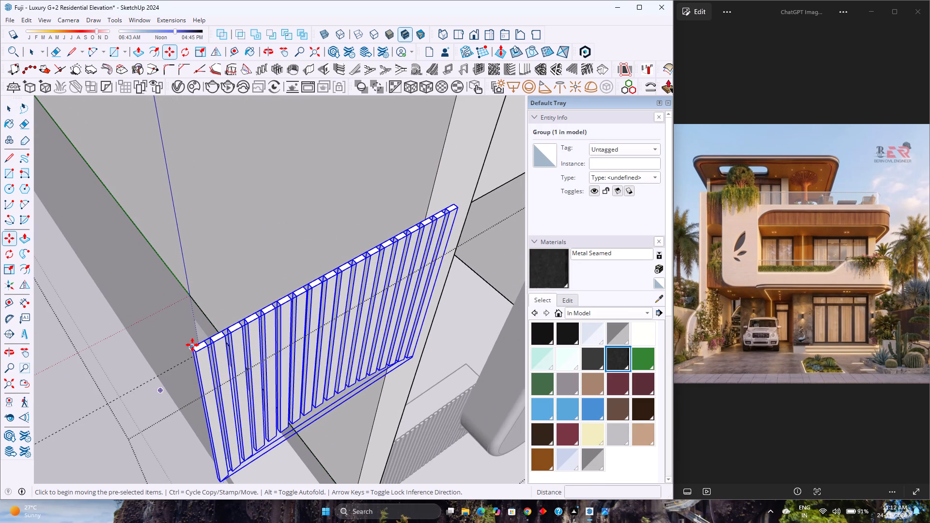
click(192, 345)
scroll(211, 338, down, 7)
middle_drag(373, 257, 85, 346)
scroll(85, 346, down, 7)
scroll(311, 400, up, 3)
scroll(321, 345, up, 5)
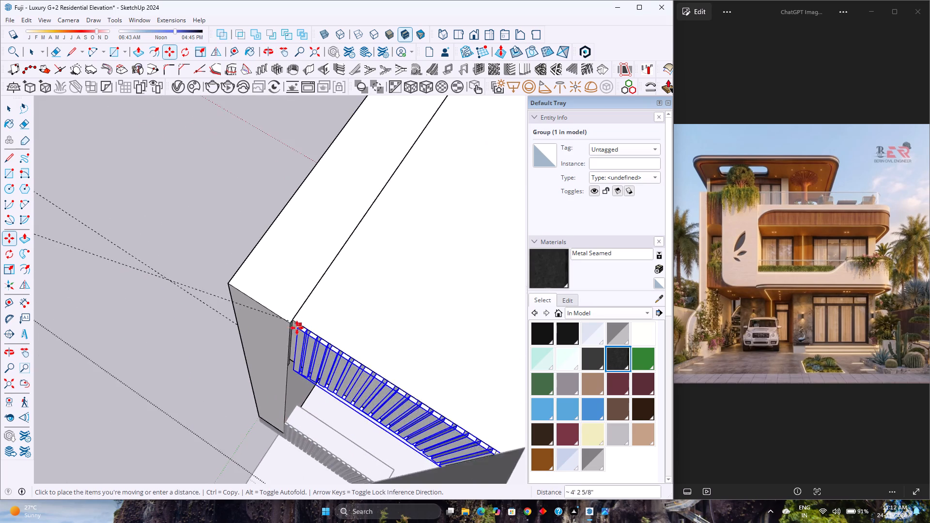
scroll(297, 328, up, 11)
middle_drag(297, 337, 259, 298)
middle_click(259, 298)
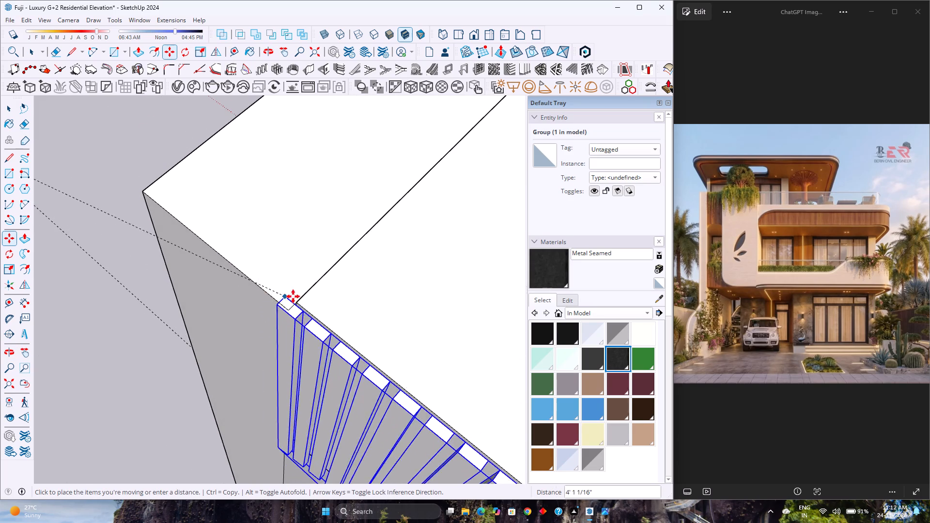
click(301, 303)
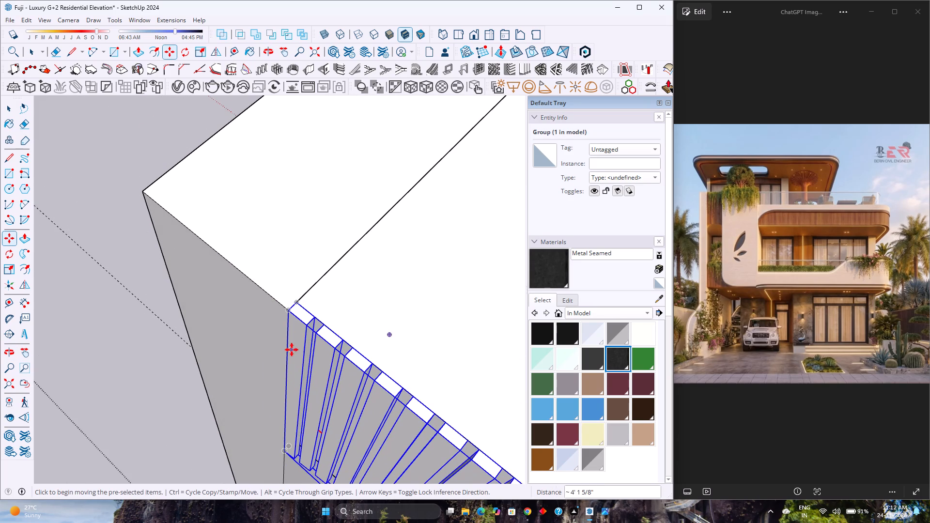
scroll(292, 350, down, 8)
key(space)
scroll(292, 350, down, 4)
key(Escape)
Inspect the placed louvre cladding from the front, below and above, checking its fit between the side wall and the leaf-cutout panel.
middle_drag(279, 375, 405, 248)
middle_click(406, 248)
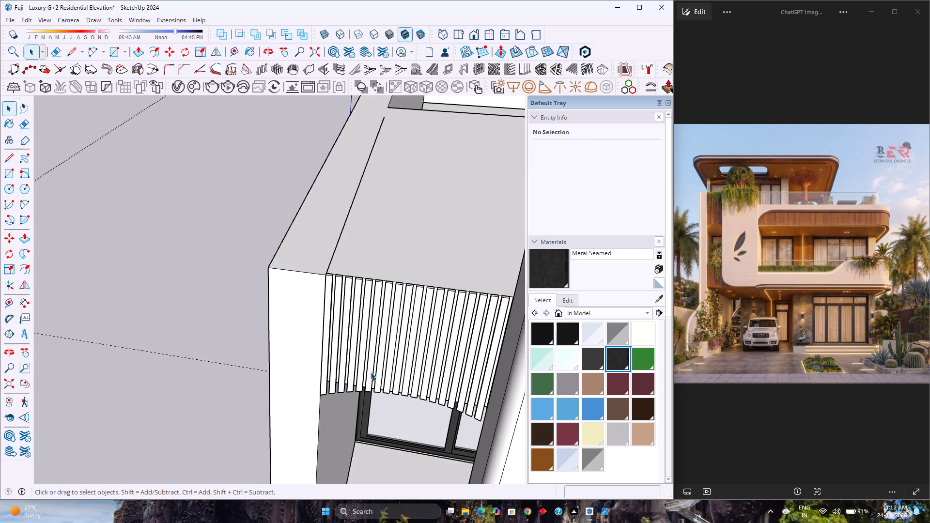
middle_drag(371, 375, 450, 246)
scroll(371, 375, up, 1)
middle_click(450, 246)
scroll(411, 377, up, 4)
middle_drag(416, 386, 373, 320)
scroll(373, 320, down, 3)
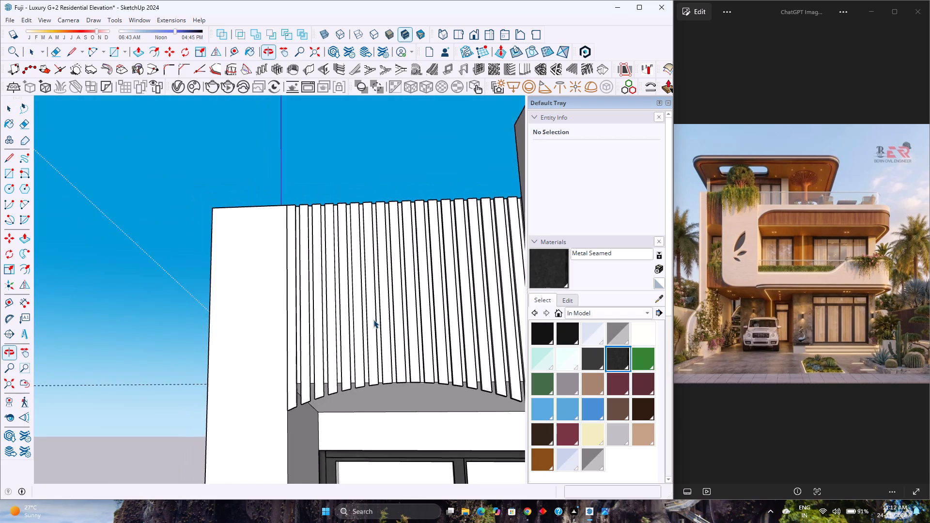
middle_drag(388, 405, 387, 334)
scroll(388, 334, up, 4)
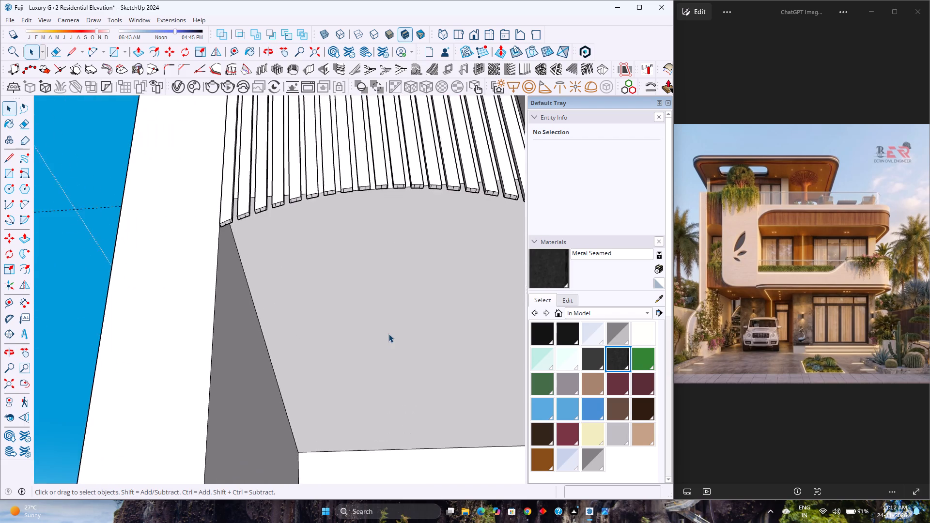
scroll(376, 327, down, 4)
scroll(371, 325, down, 17)
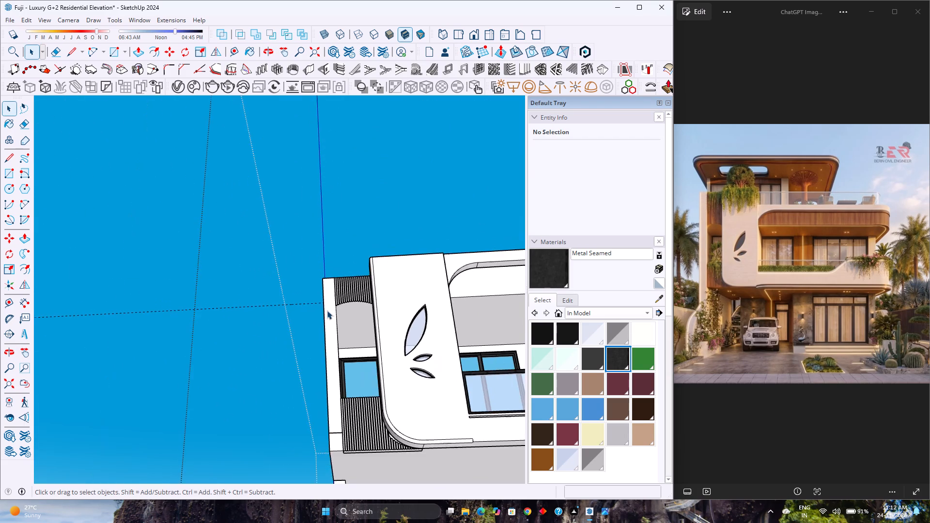
middle_drag(325, 312, 250, 458)
scroll(257, 406, down, 4)
middle_drag(255, 404, 328, 408)
scroll(405, 311, up, 2)
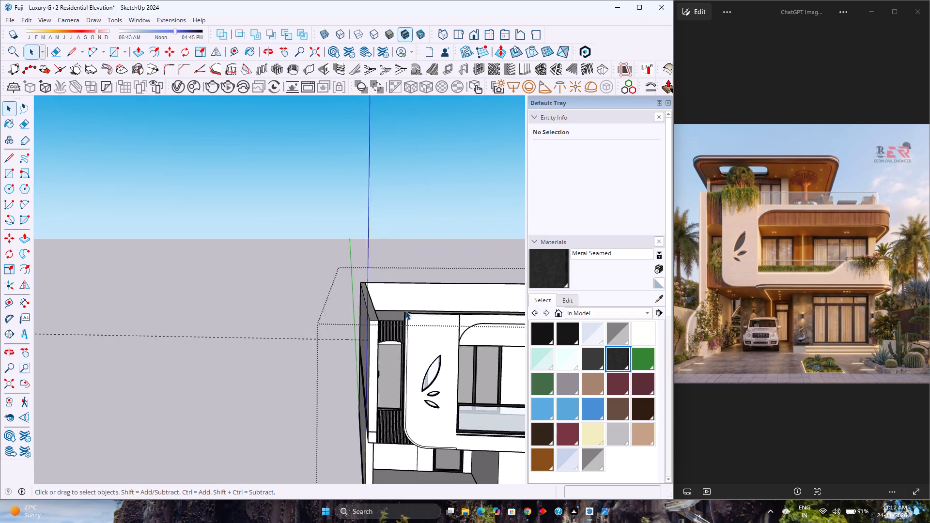
scroll(405, 311, up, 15)
middle_drag(374, 378, 347, 291)
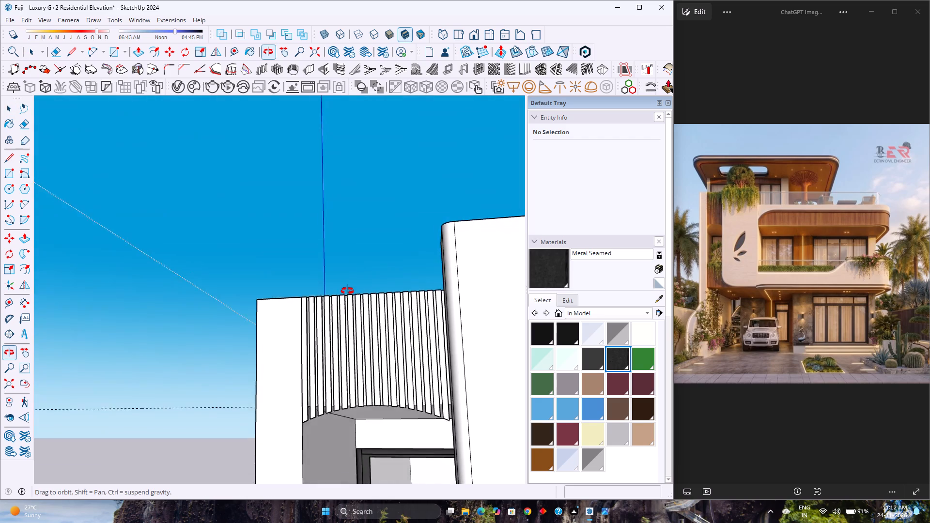
middle_drag(347, 291, 400, 469)
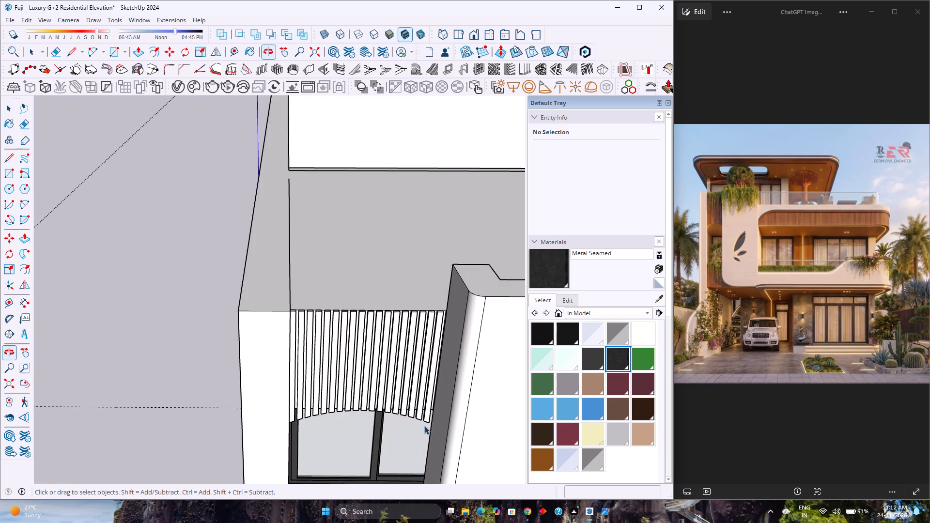
scroll(427, 404, up, 14)
scroll(430, 411, down, 7)
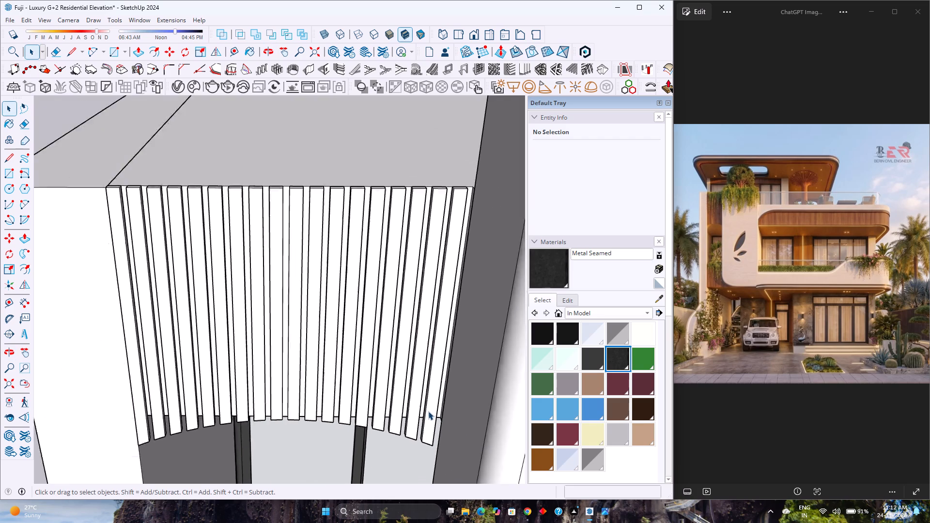
Examine the louvre cladding from above and in the front elevation, comparing it with the rest of the facade.
scroll(428, 411, down, 6)
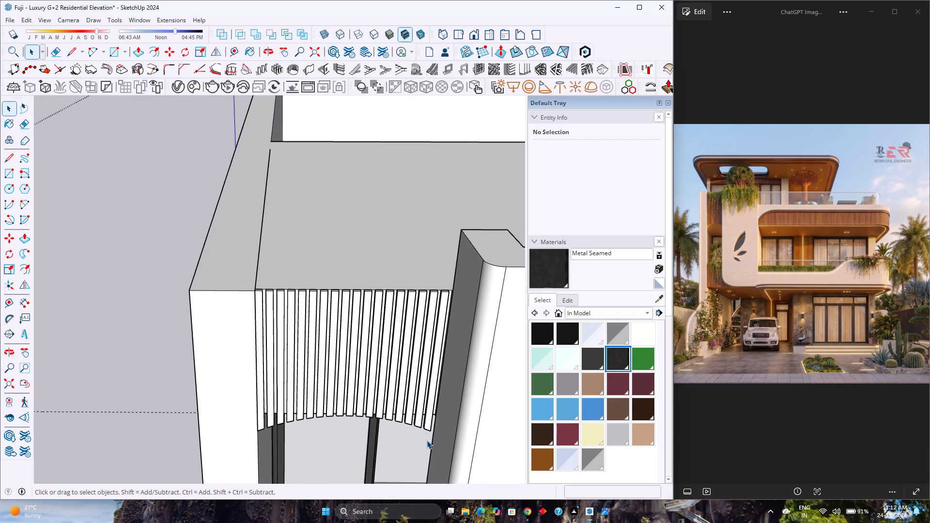
middle_drag(427, 440, 399, 419)
scroll(397, 415, down, 3)
scroll(325, 374, up, 1)
scroll(320, 364, down, 6)
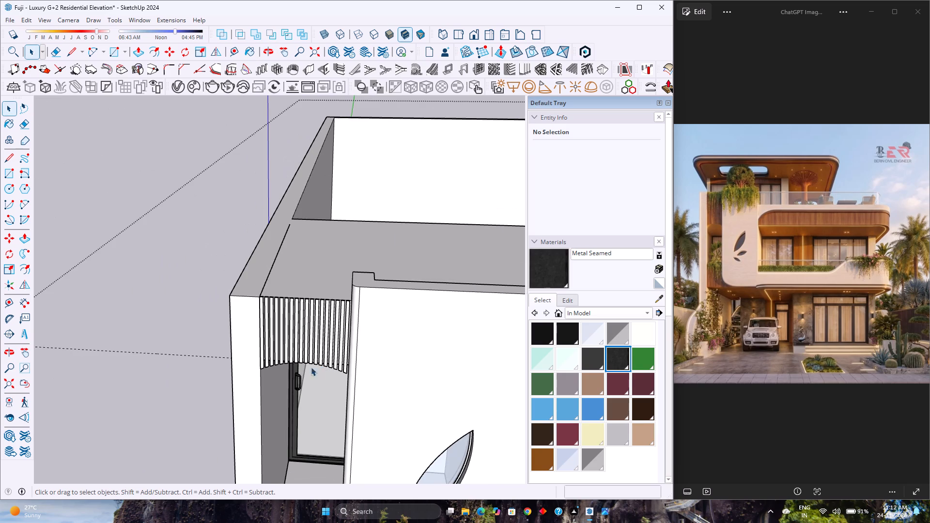
click(475, 37)
scroll(307, 218, down, 5)
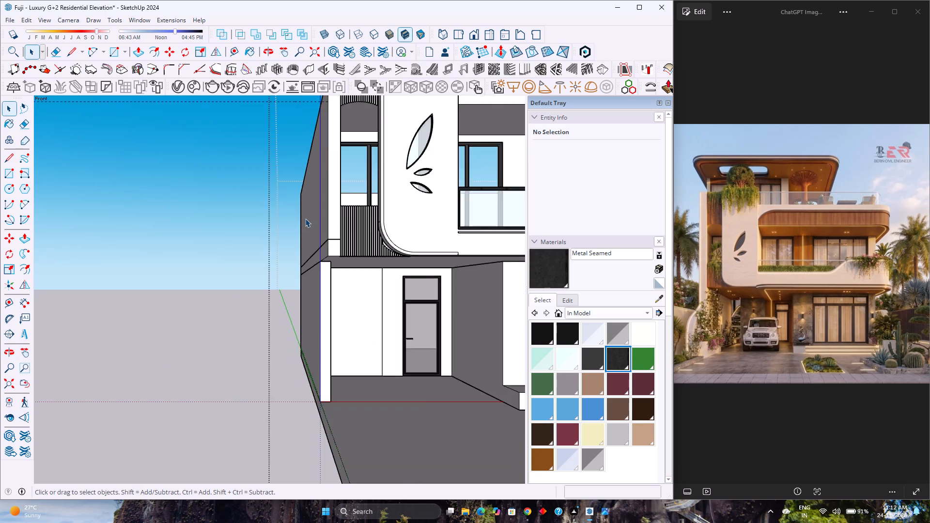
scroll(305, 218, down, 6)
middle_drag(344, 195, 273, 249)
Scale the upper louvre cladding group vertically from its bottom by a factor of 2.
scroll(273, 249, up, 1)
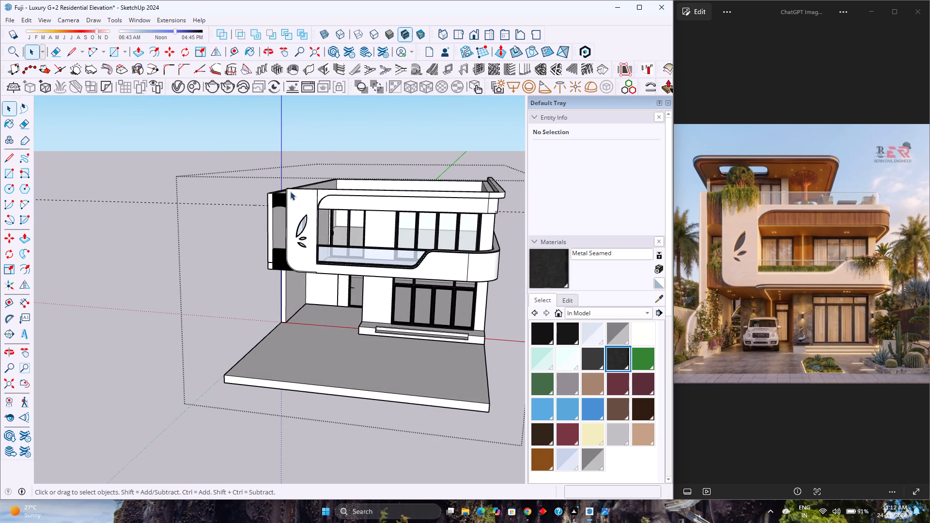
scroll(291, 170, up, 3)
scroll(245, 220, up, 11)
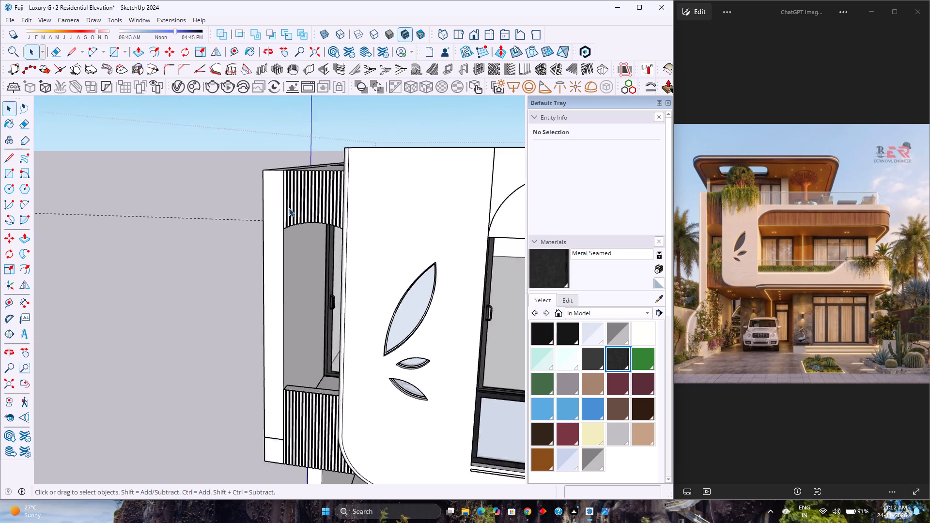
scroll(289, 208, up, 1)
click(315, 204)
double_click(315, 204)
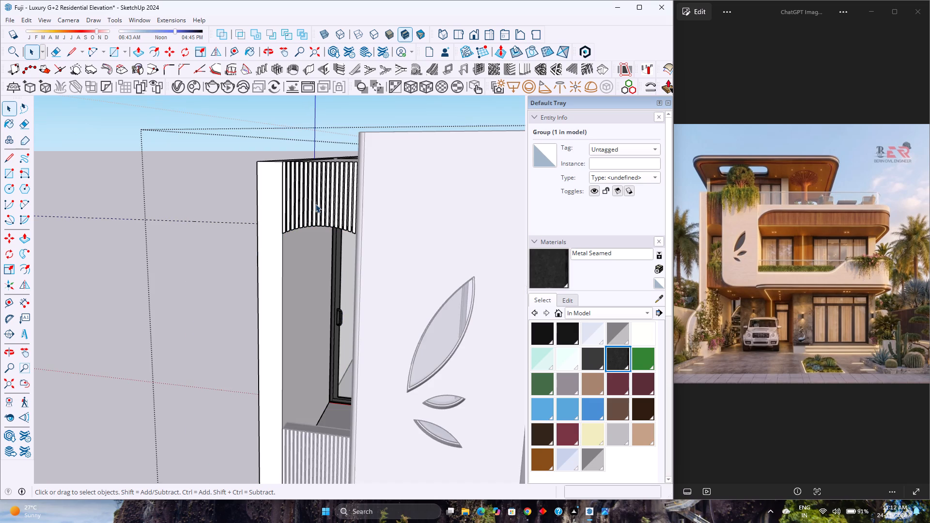
click(315, 204)
key(s)
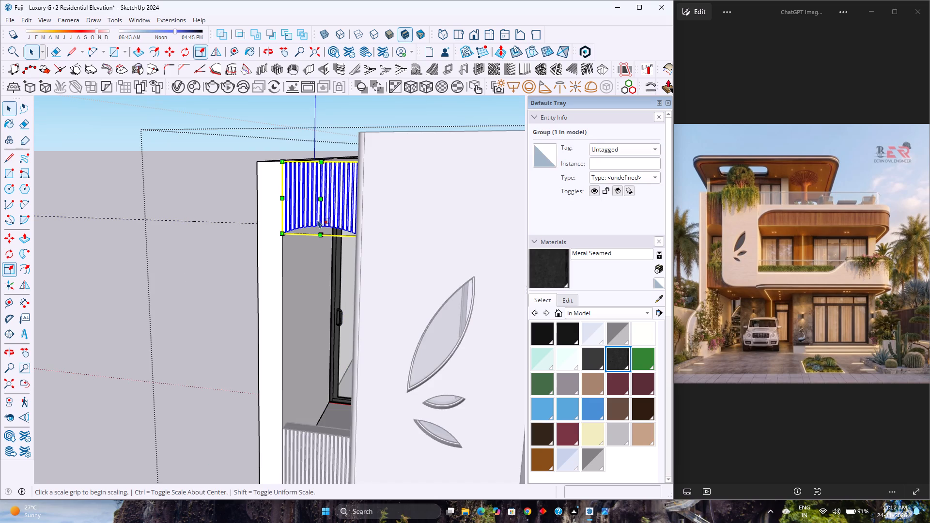
scroll(318, 226, up, 13)
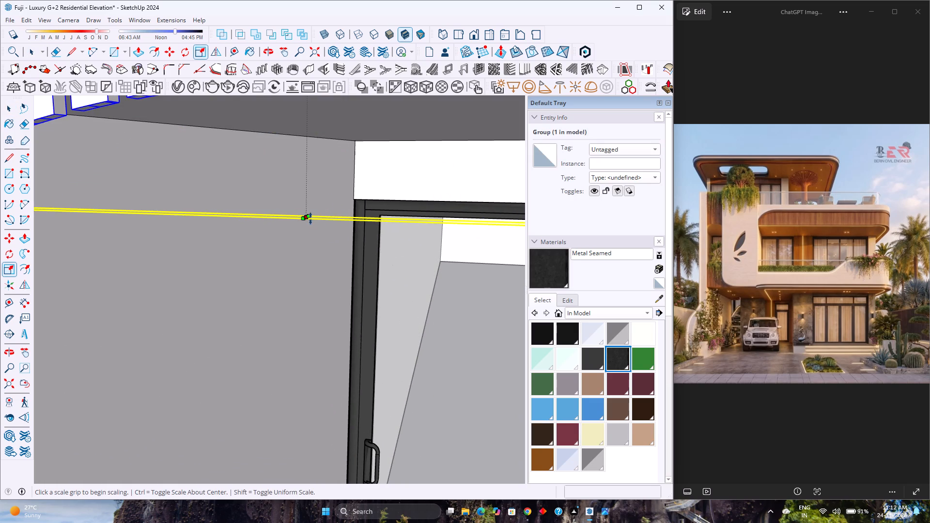
click(310, 217)
scroll(312, 250, down, 9)
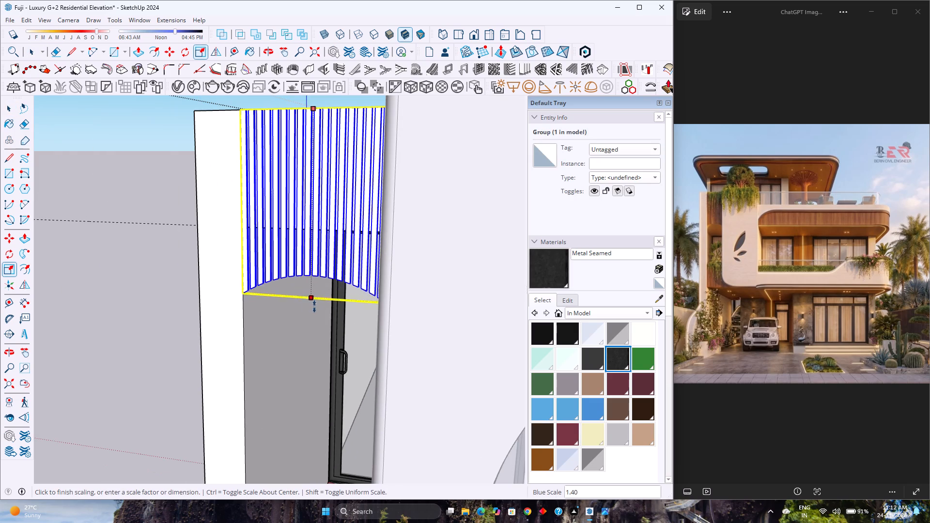
scroll(301, 394, down, 4)
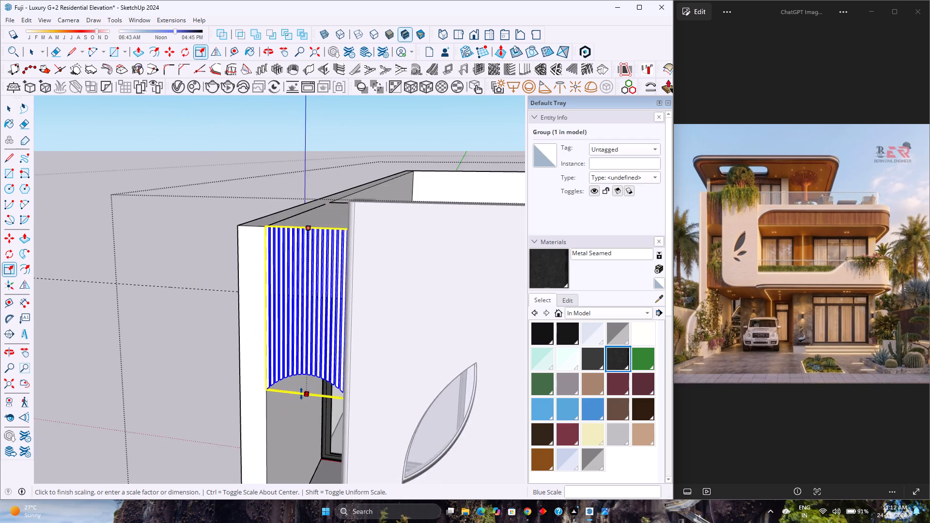
scroll(301, 394, down, 3)
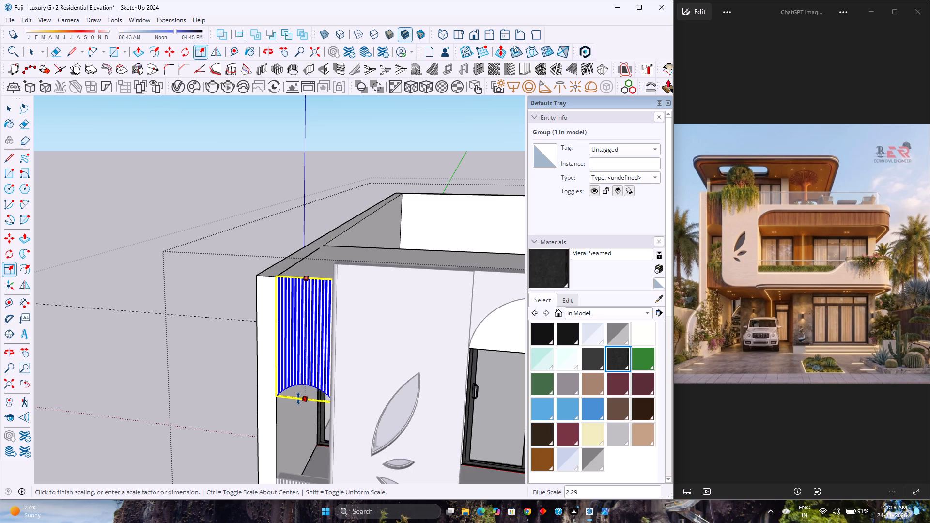
key(2)
key(Return)
key(space)
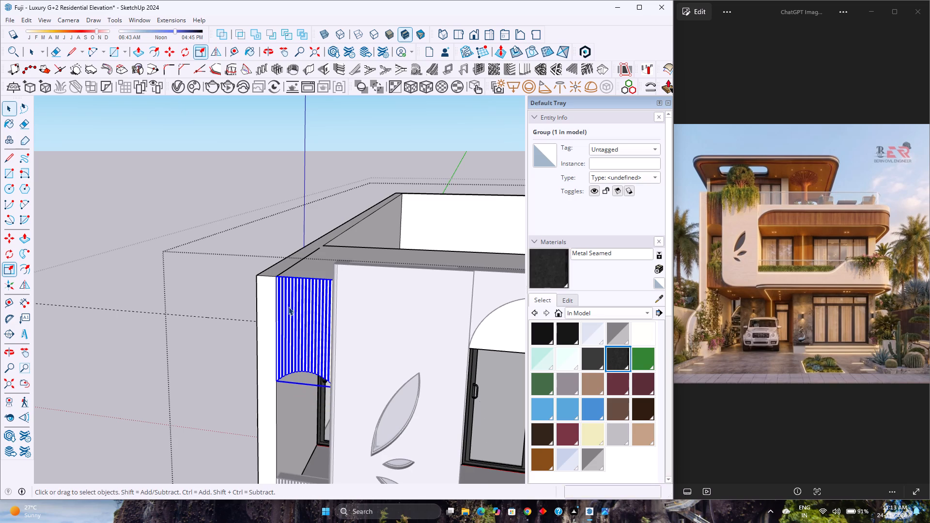
Inside the louvre group, push the top face of the louvre nearest the side wall down by 1' 9".
scroll(285, 300, up, 4)
middle_drag(285, 300, 400, 386)
double_click(325, 311)
scroll(324, 310, up, 3)
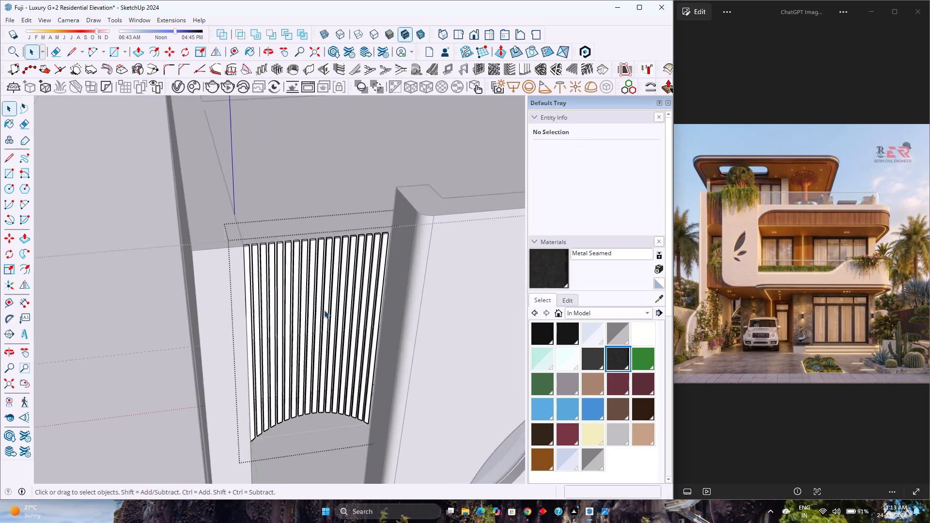
scroll(324, 310, up, 3)
middle_drag(325, 311, 294, 300)
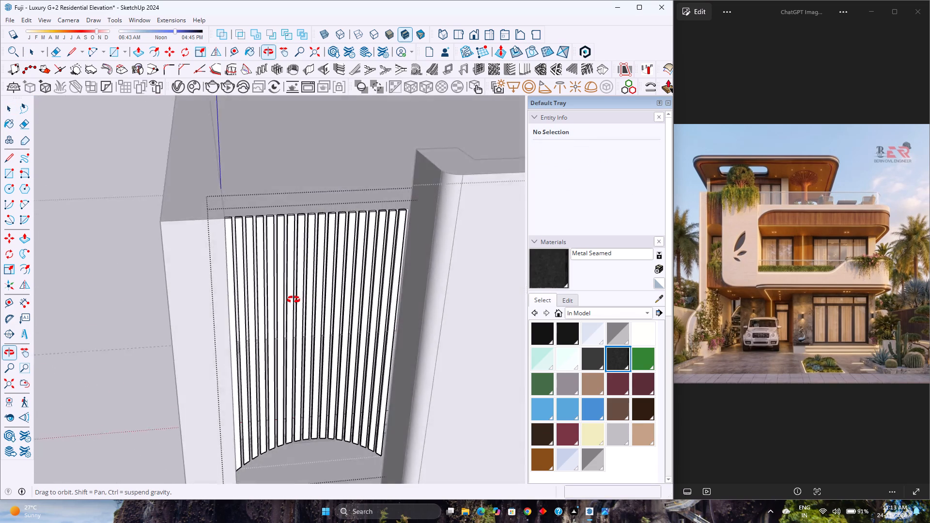
middle_drag(294, 300, 208, 367)
scroll(224, 236, up, 8)
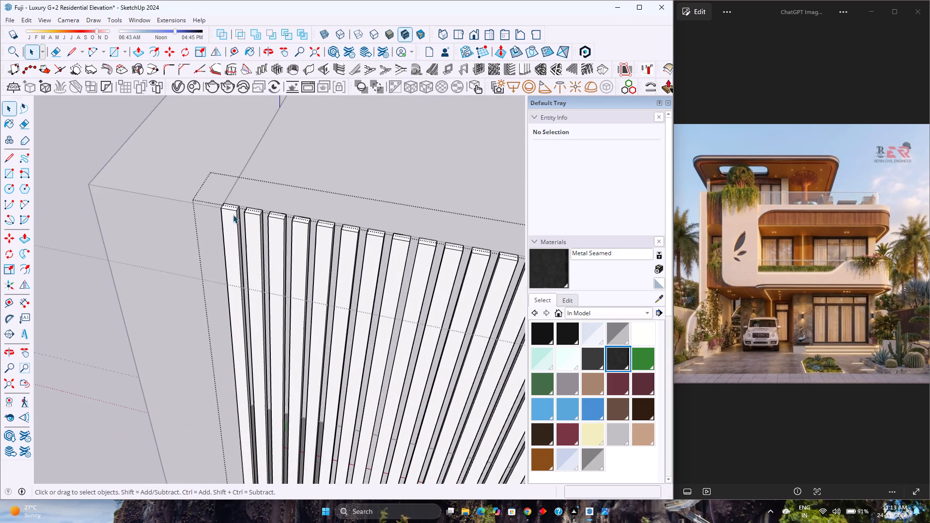
click(229, 207)
scroll(229, 207, up, 4)
double_click(229, 207)
scroll(229, 207, up, 2)
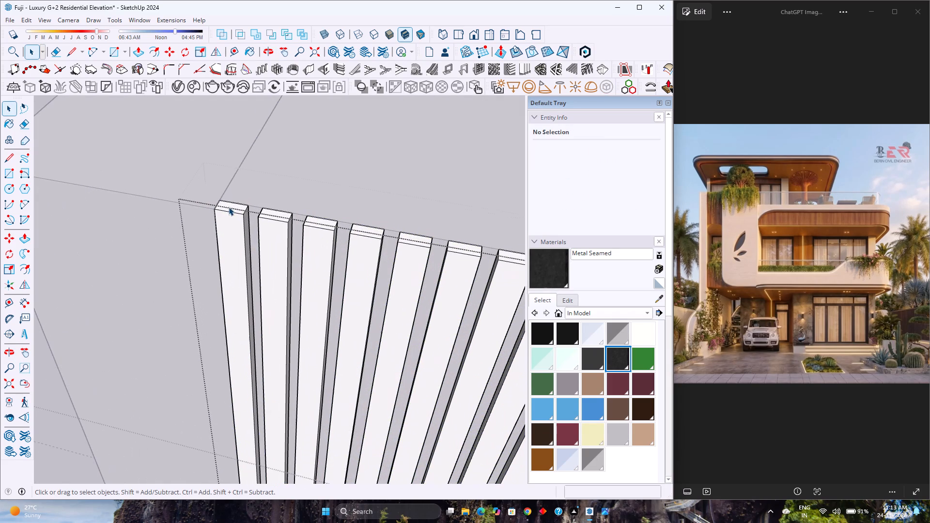
key(p)
click(232, 207)
scroll(232, 419, down, 2)
shift+middle_drag(232, 419, 232, 415)
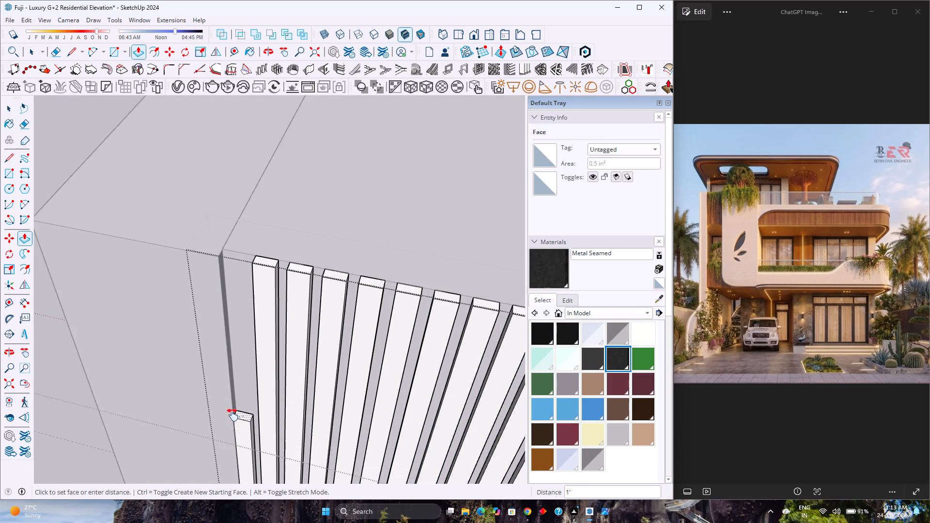
shift+middle_drag(232, 415, 332, 190)
shift+middle_click(333, 190)
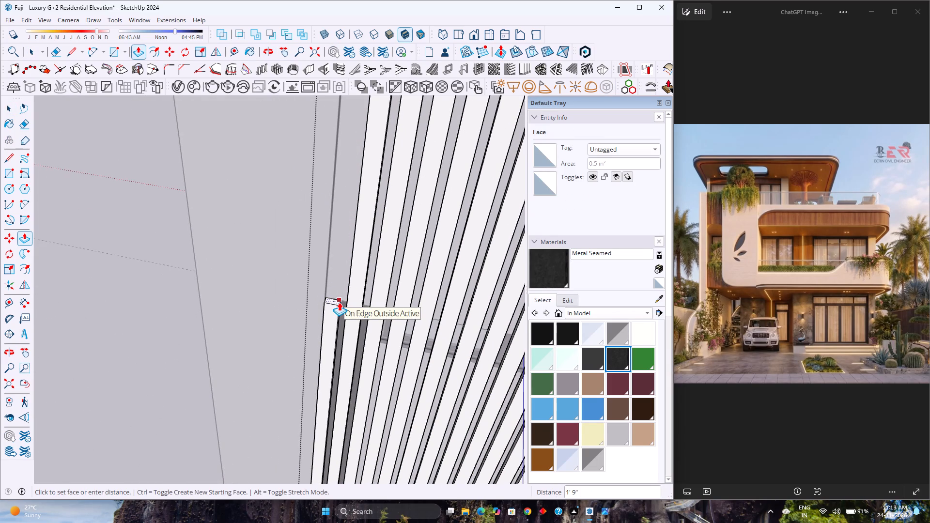
click(339, 302)
Push down the top faces of the second to ninth louvres by the same 1' 9", one by one.
scroll(333, 284, down, 9)
middle_drag(350, 230, 298, 333)
scroll(349, 215, up, 12)
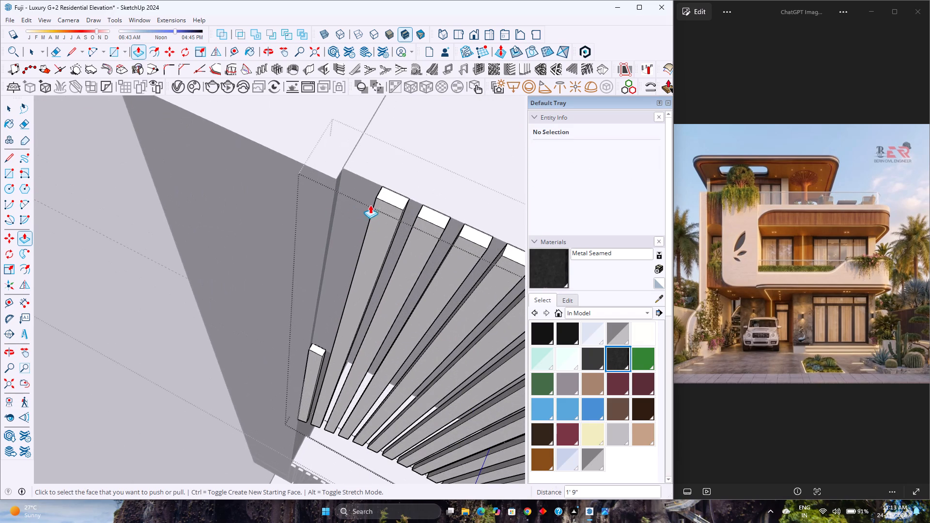
double_click(394, 200)
double_click(441, 223)
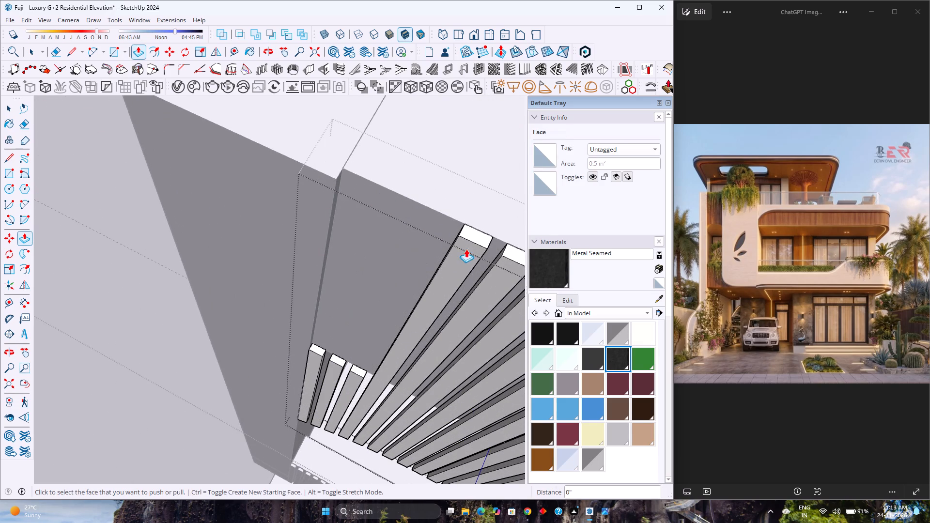
double_click(478, 237)
scroll(407, 270, down, 3)
shift+middle_drag(415, 272, 246, 261)
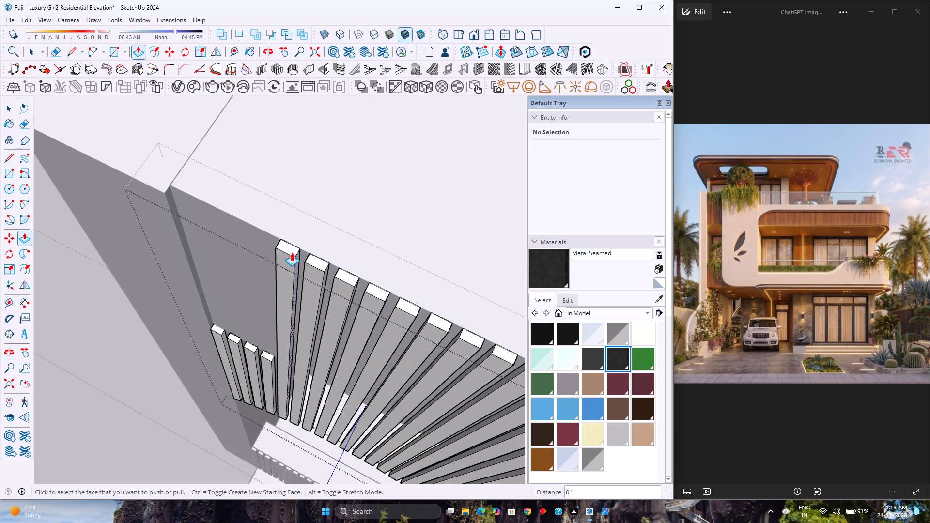
double_click(291, 252)
double_click(323, 265)
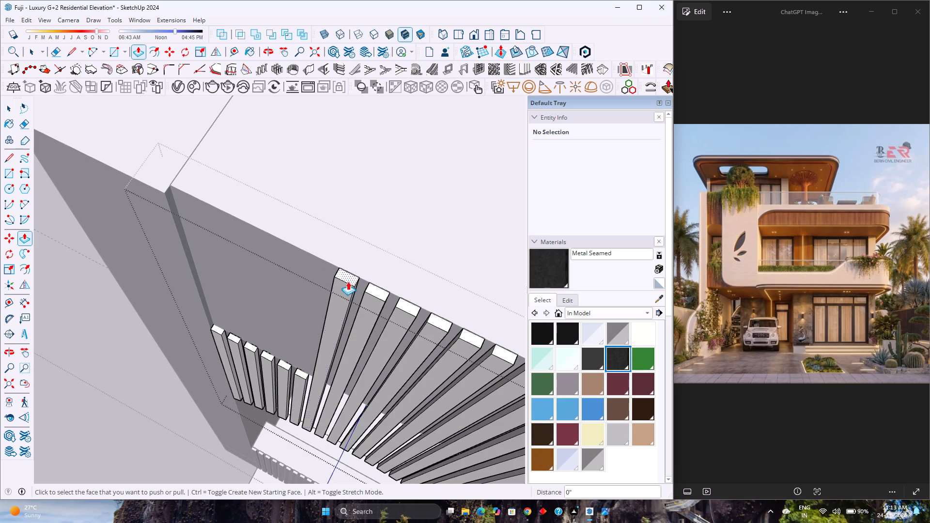
double_click(347, 280)
double_click(373, 292)
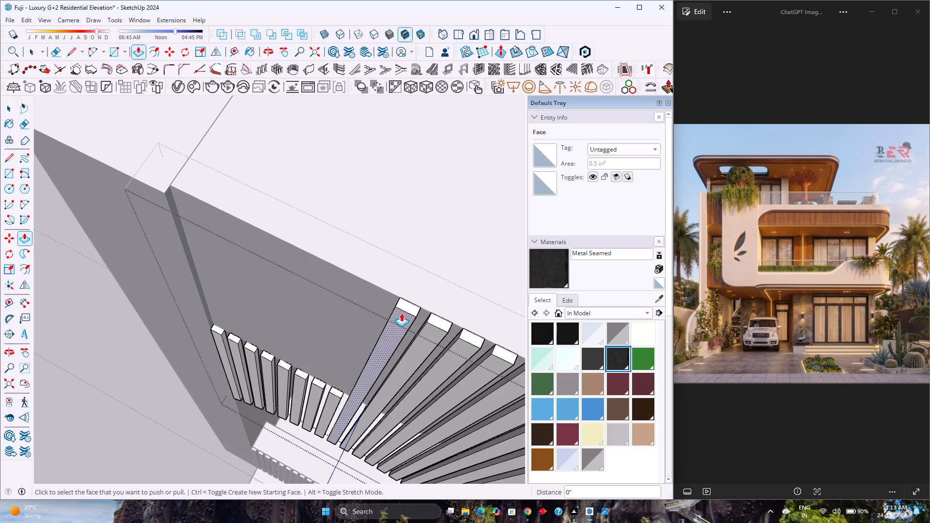
double_click(401, 306)
Push down the top faces of the remaining nine louvres by the same 1' 9", up to the leaf-cutout panel.
shift+middle_drag(394, 310, 256, 263)
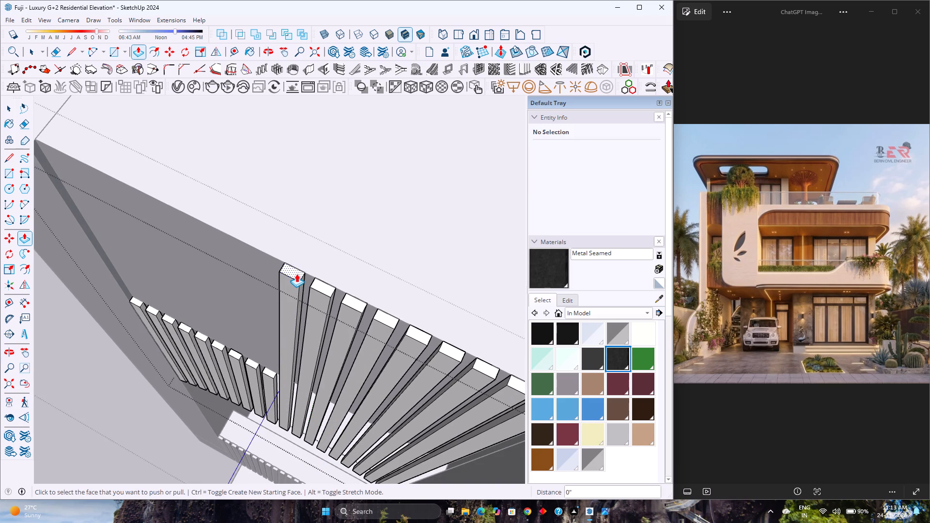
double_click(296, 274)
double_click(323, 288)
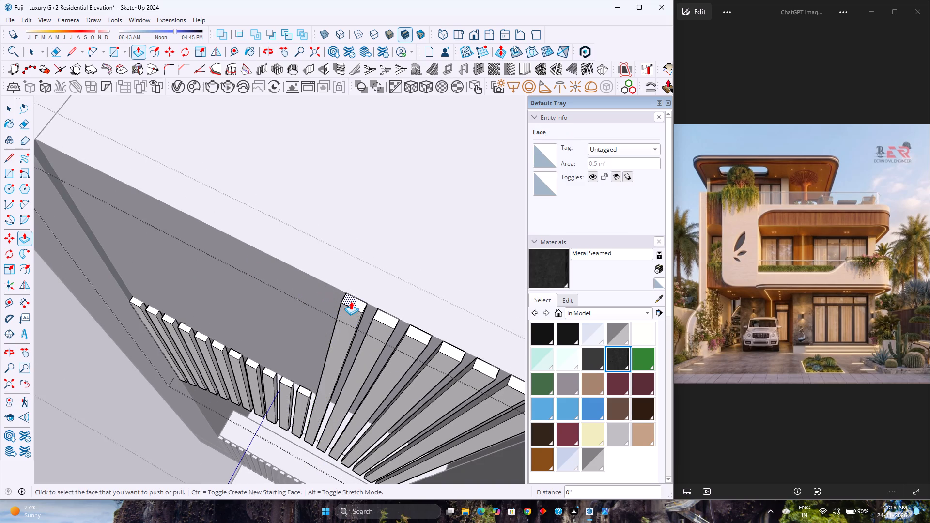
double_click(351, 301)
double_click(381, 317)
double_click(414, 335)
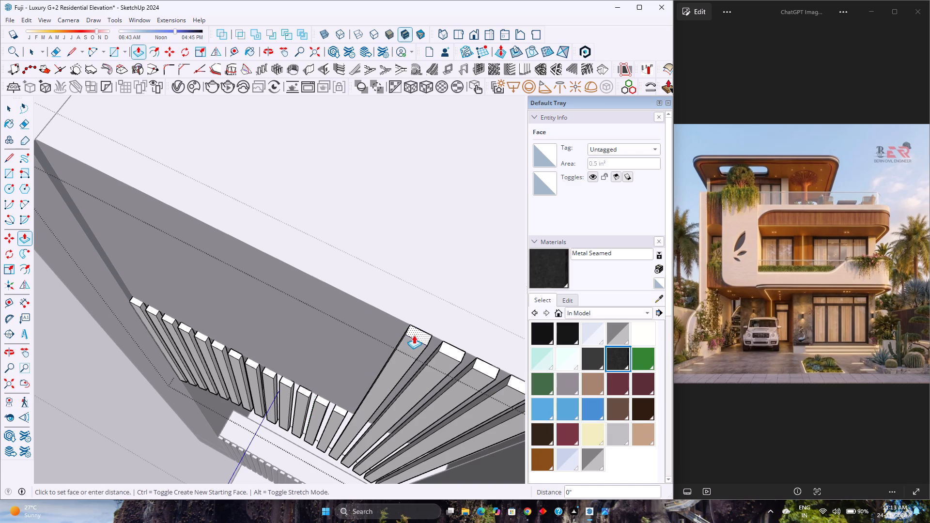
double_click(447, 349)
shift+middle_drag(394, 352, 275, 299)
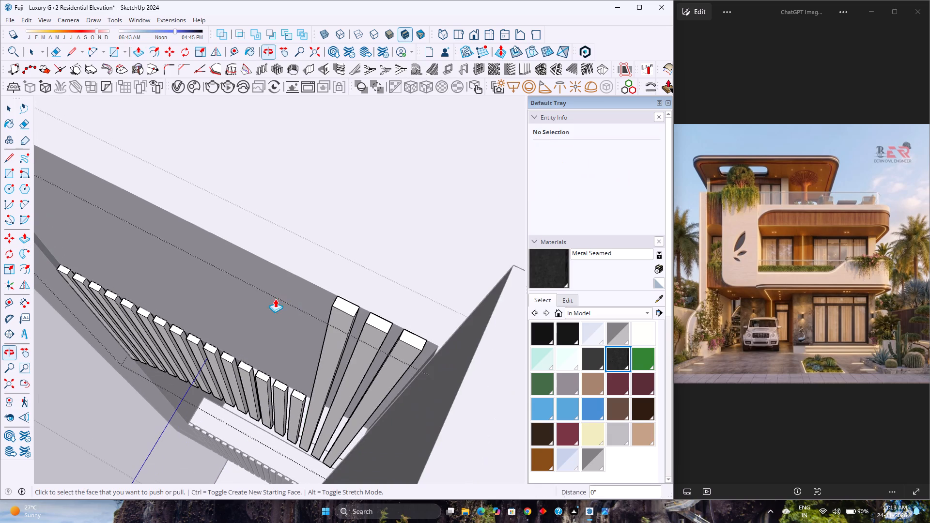
double_click(353, 310)
double_click(384, 324)
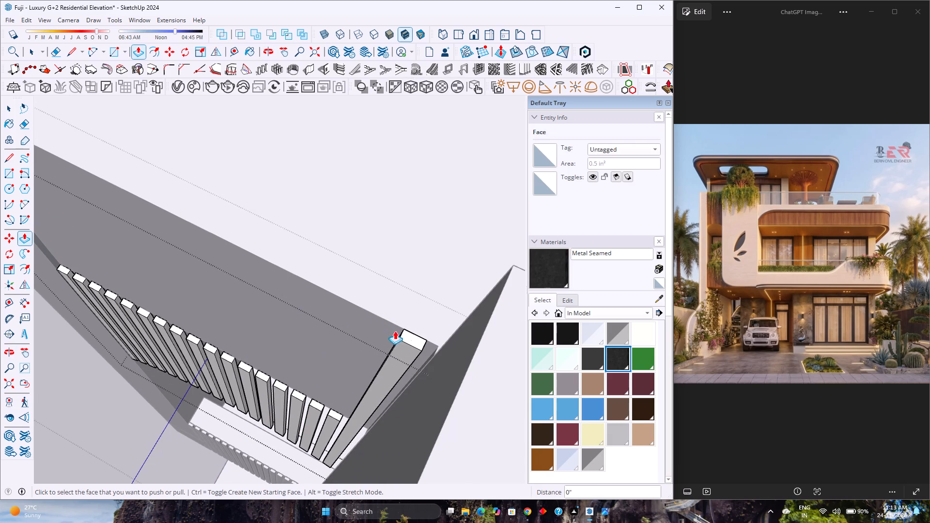
double_click(413, 339)
Push the front face of the louvre nearest the side wall by 0.25".
scroll(355, 334, down, 3)
middle_drag(264, 338, 456, 320)
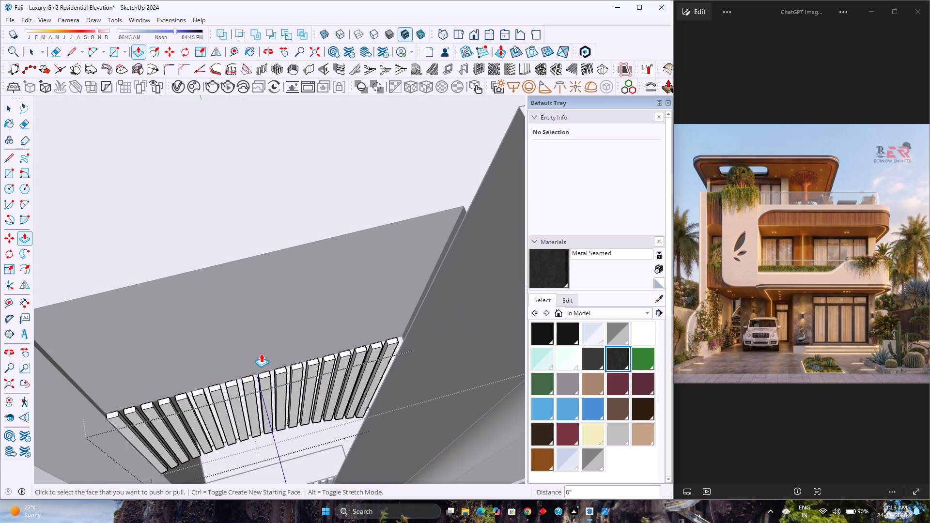
shift+middle_drag(299, 383, 307, 255)
scroll(183, 333, up, 3)
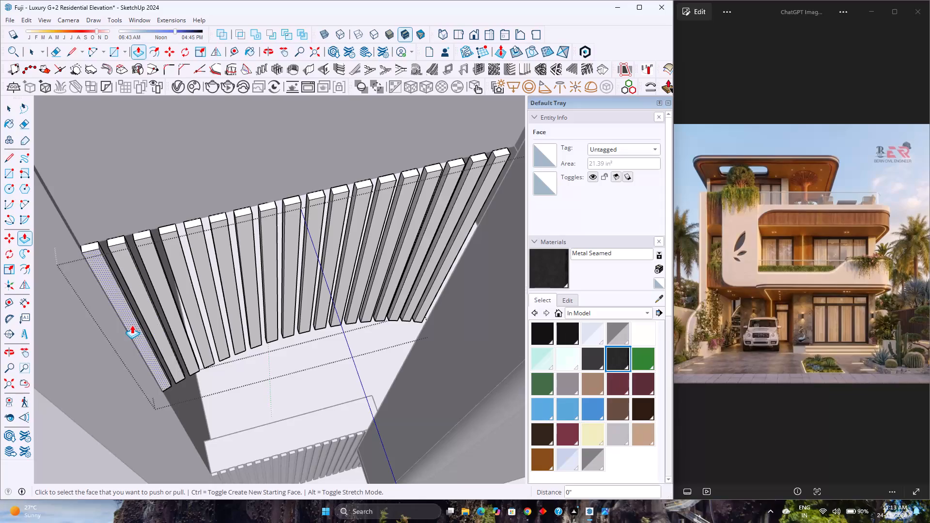
click(132, 325)
text(0.25)
key(Return)
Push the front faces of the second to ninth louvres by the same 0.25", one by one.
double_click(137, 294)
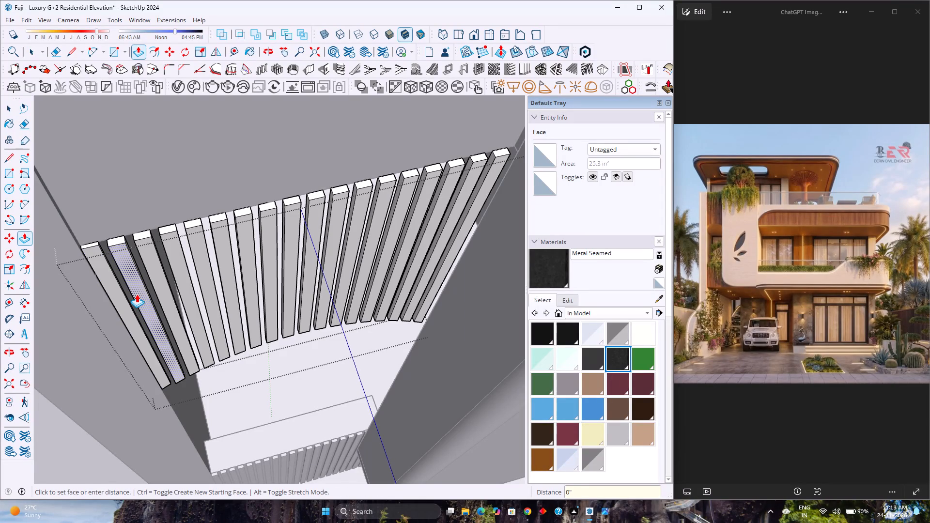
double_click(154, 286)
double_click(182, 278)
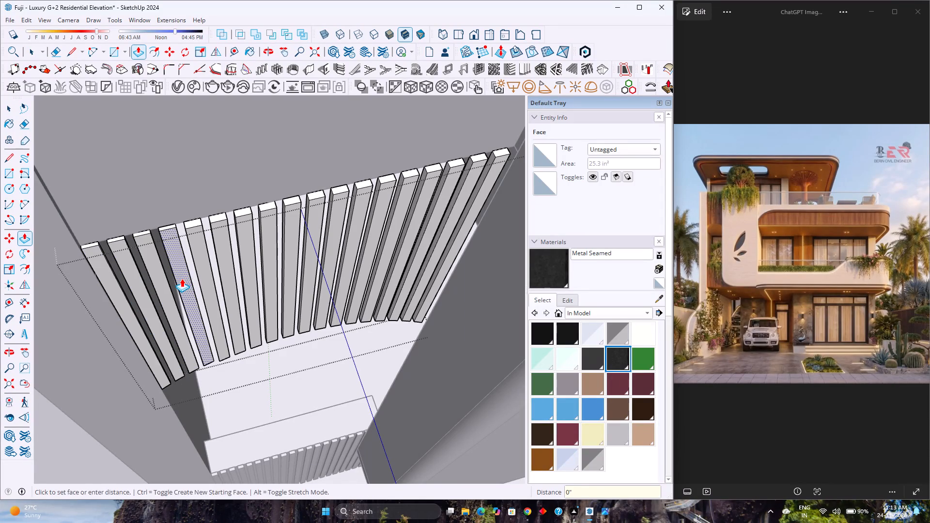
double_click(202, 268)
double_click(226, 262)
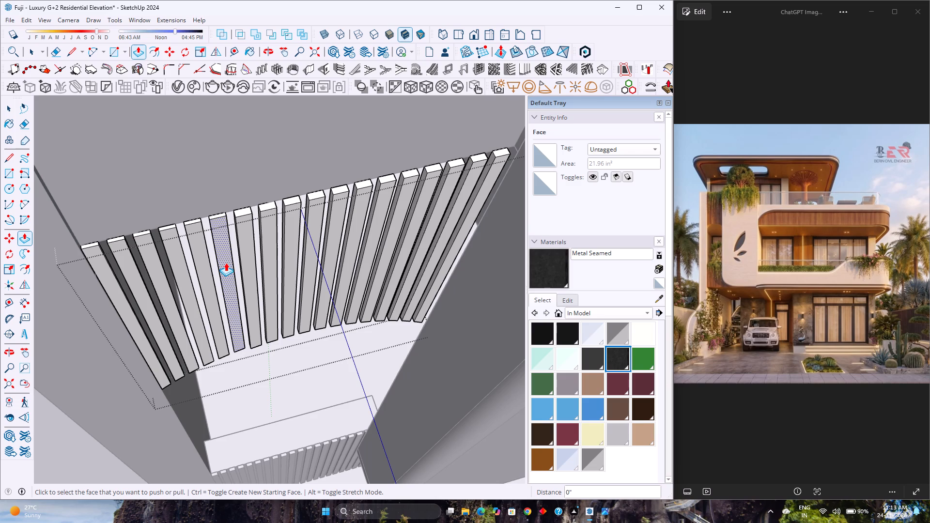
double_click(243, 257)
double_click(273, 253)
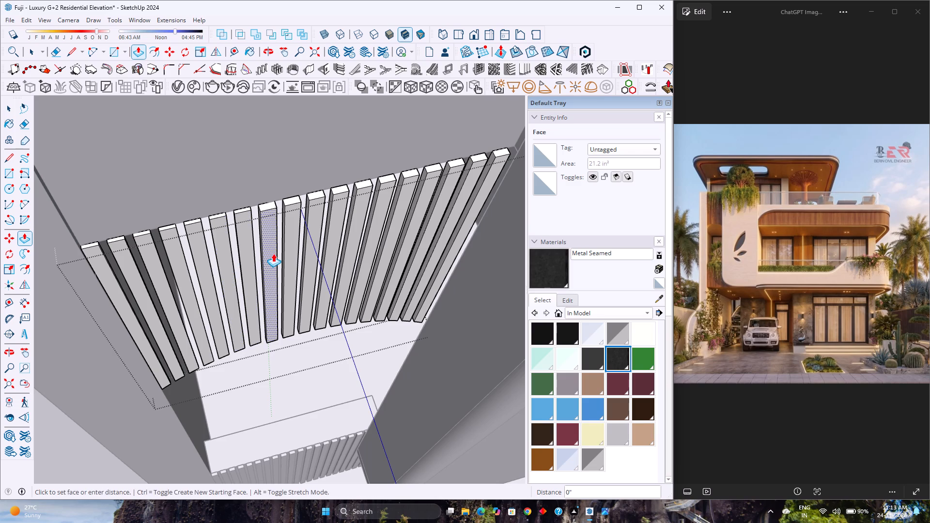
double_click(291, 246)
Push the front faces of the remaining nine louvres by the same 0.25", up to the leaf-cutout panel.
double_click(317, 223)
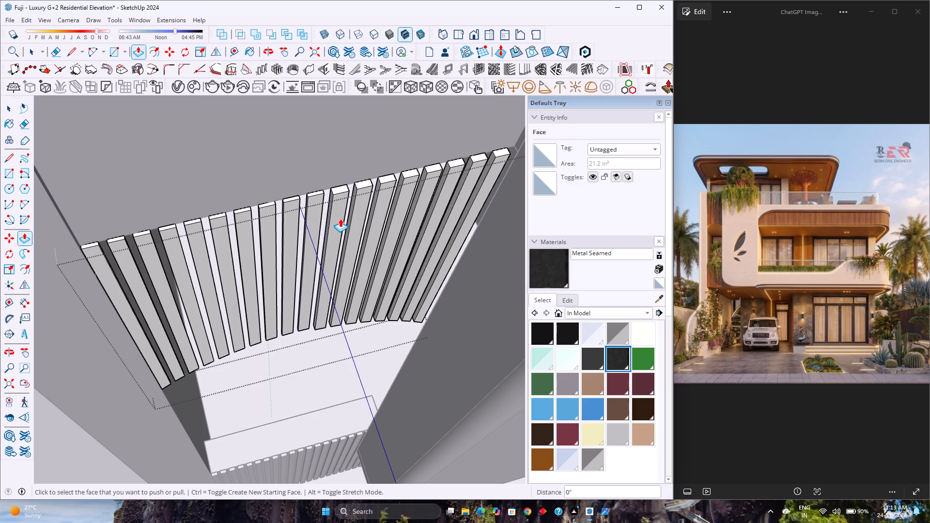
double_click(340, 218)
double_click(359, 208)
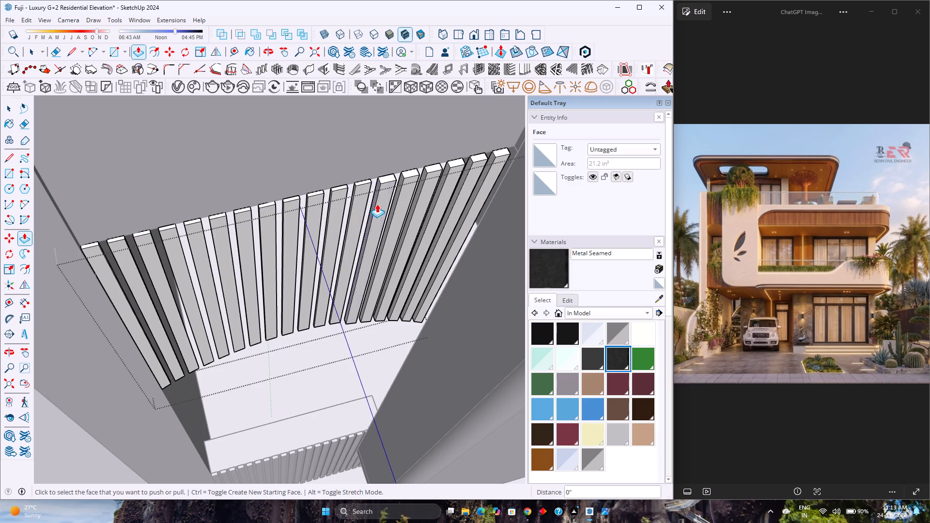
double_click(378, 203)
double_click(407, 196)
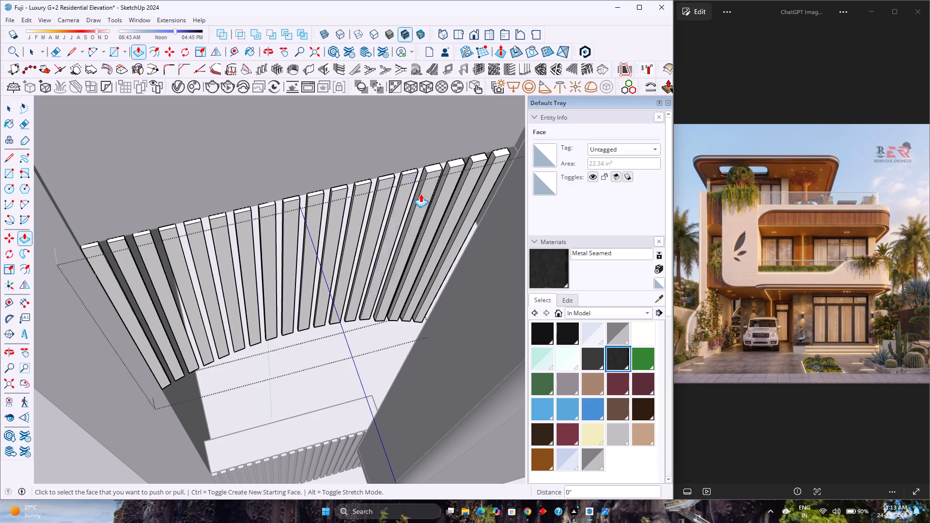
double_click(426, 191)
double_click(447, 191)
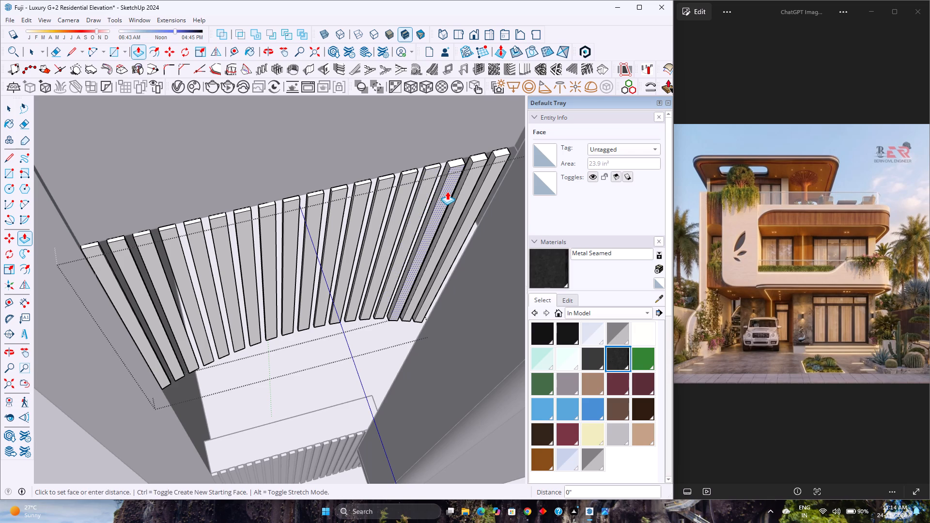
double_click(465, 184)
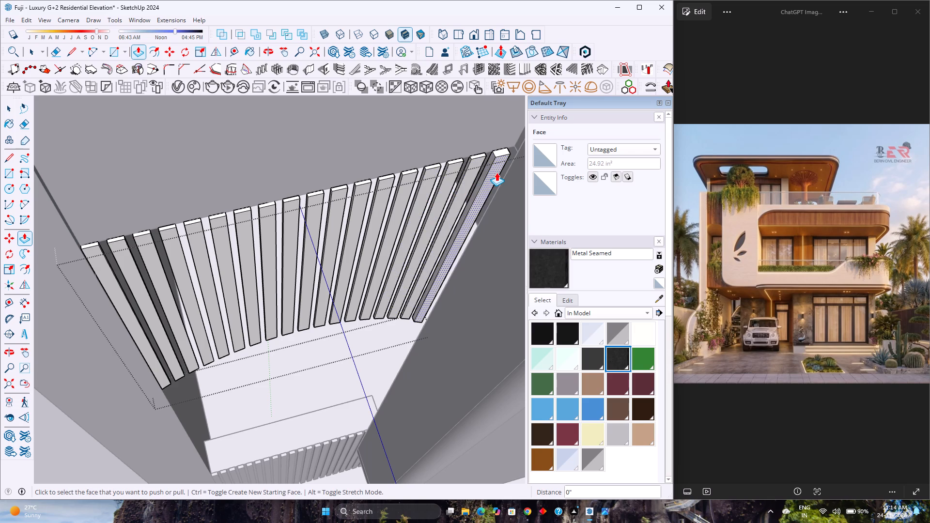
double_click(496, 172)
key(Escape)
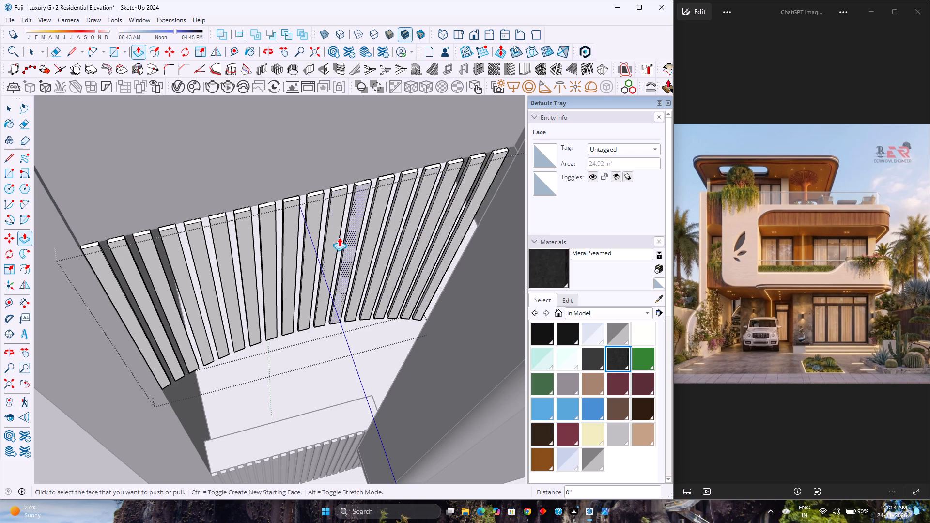
Inspect the arched louvre cladding between the side wall and the leaf-cutout panel, checking the slats and arch from several angles.
key(space)
scroll(258, 246, up, 1)
middle_drag(260, 246, 328, 299)
scroll(300, 278, down, 4)
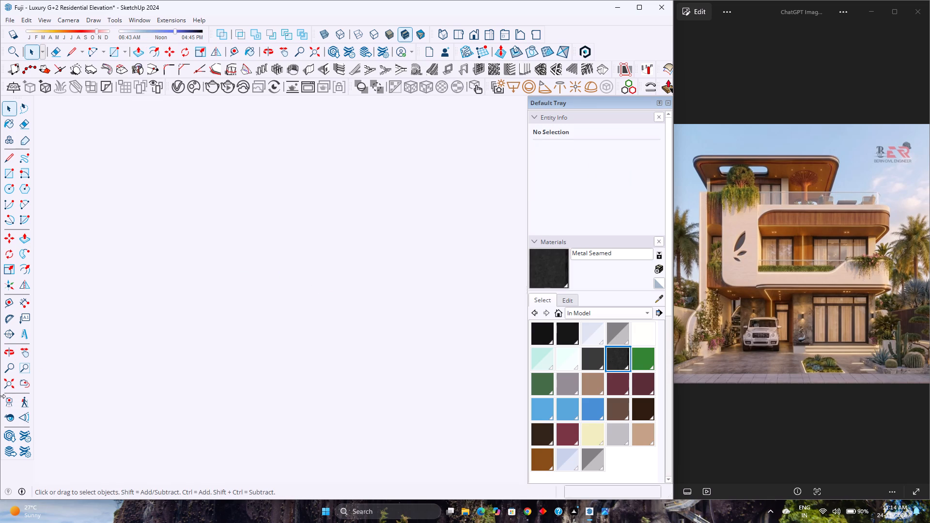
click(8, 385)
middle_drag(308, 382, 227, 304)
scroll(217, 374, up, 9)
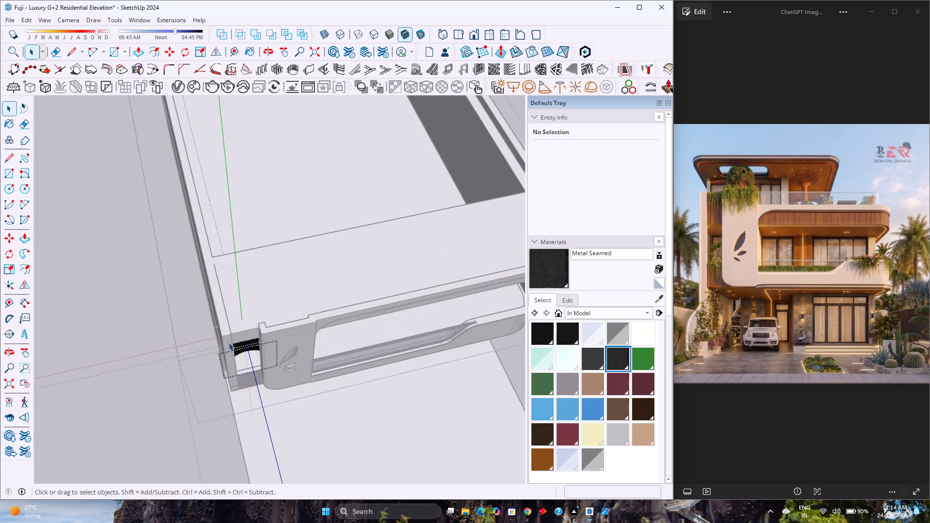
scroll(229, 342, up, 13)
middle_drag(234, 357, 198, 308)
scroll(264, 308, up, 4)
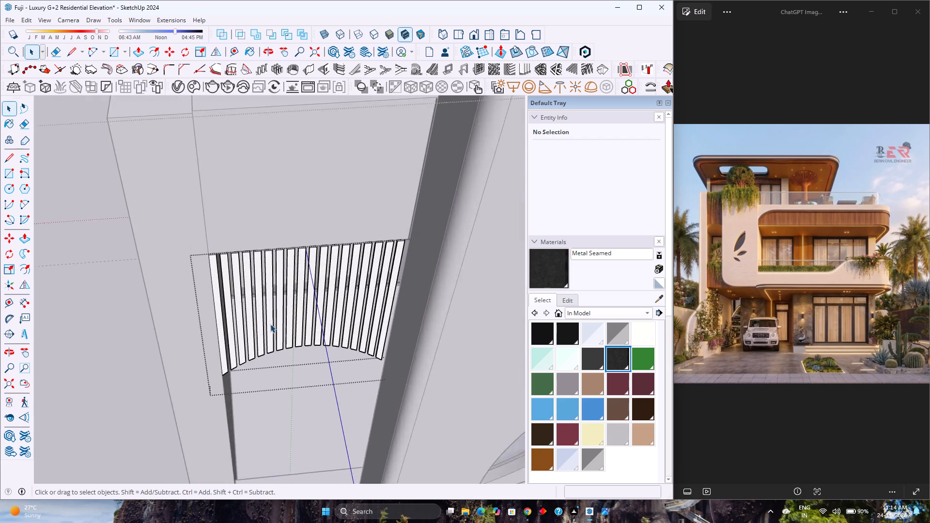
scroll(270, 324, up, 2)
middle_drag(272, 327, 209, 279)
middle_click(209, 279)
scroll(294, 322, up, 2)
scroll(294, 322, down, 4)
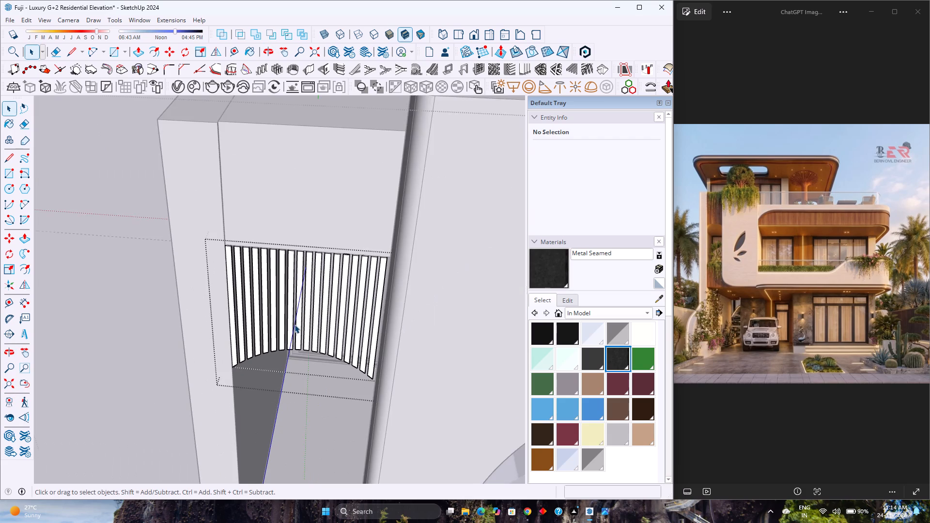
scroll(294, 324, down, 1)
scroll(301, 298, up, 5)
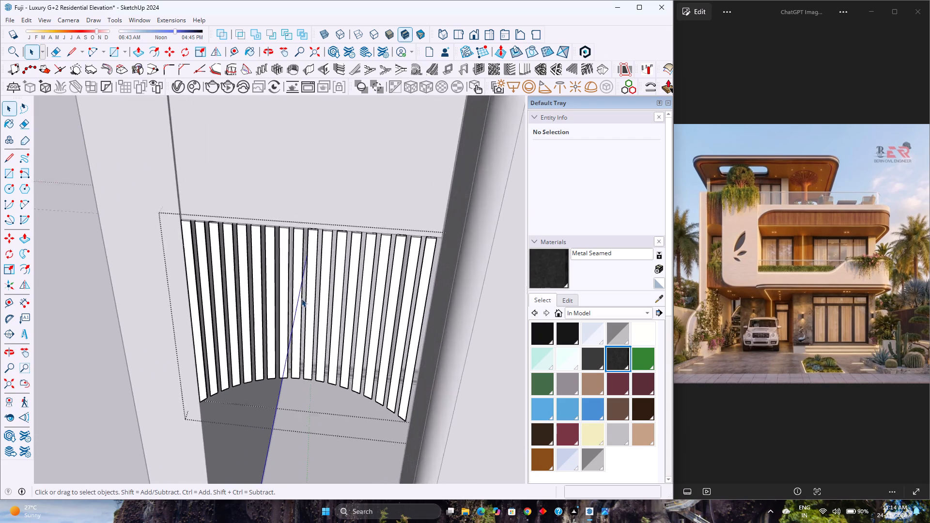
scroll(301, 298, up, 4)
scroll(307, 345, down, 3)
scroll(307, 344, up, 8)
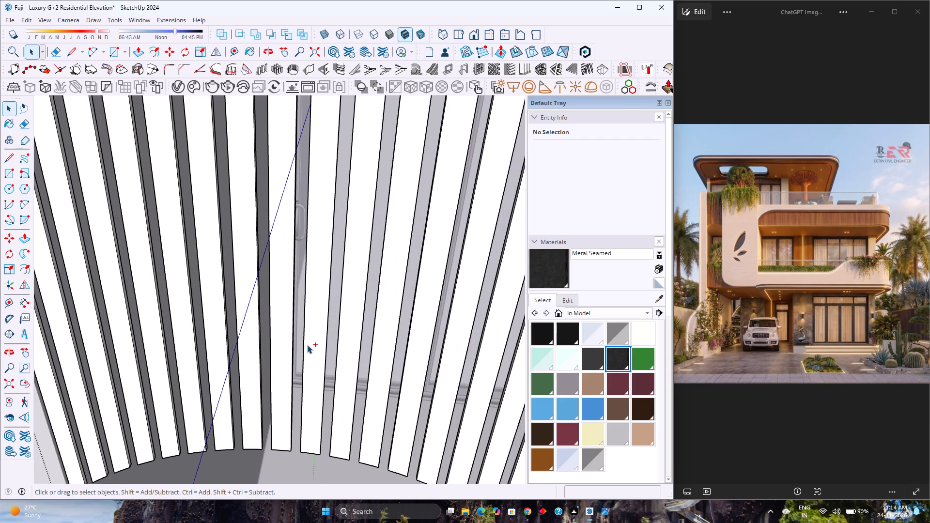
Undo the louvre thickness, height, placement and copying edits, back to the single slatted panel outside the house.
key(ctrl+z)
key(ctrl+z)
key(ctrl+z)
key(ctrl+z)
key(ctrl+z)
key(ctrl+z)
key(ctrl+z)
key(ctrl+z)
key(ctrl+z)
key(ctrl+z)
key(ctrl+z)
key(ctrl+z)
key(ctrl+z)
key(ctrl+z)
key(ctrl+z)
key(ctrl+z)
key(ctrl+z)
key(ctrl+z)
key(ctrl+z)
key(ctrl+z)
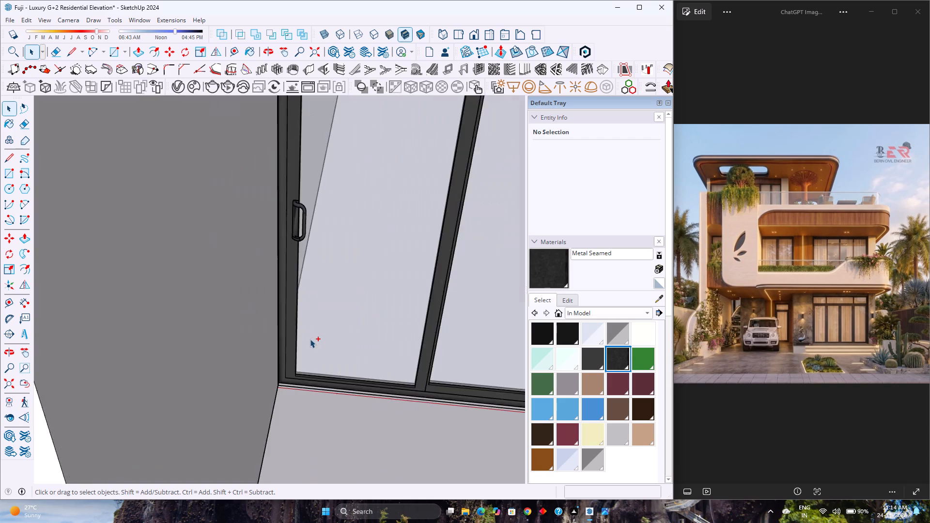
scroll(310, 338, down, 12)
key(ctrl+z)
key(ctrl+z)
key(ctrl+z)
key(ctrl+z)
key(ctrl+z)
key(ctrl+z)
key(ctrl+z)
key(ctrl+z)
key(ctrl+z)
key(ctrl+z)
key(ctrl+z)
key(ctrl+z)
key(ctrl+z)
key(ctrl+z)
key(ctrl+z)
key(ctrl+z)
key(ctrl+z)
key(ctrl+z)
key(ctrl+z)
key(ctrl+z)
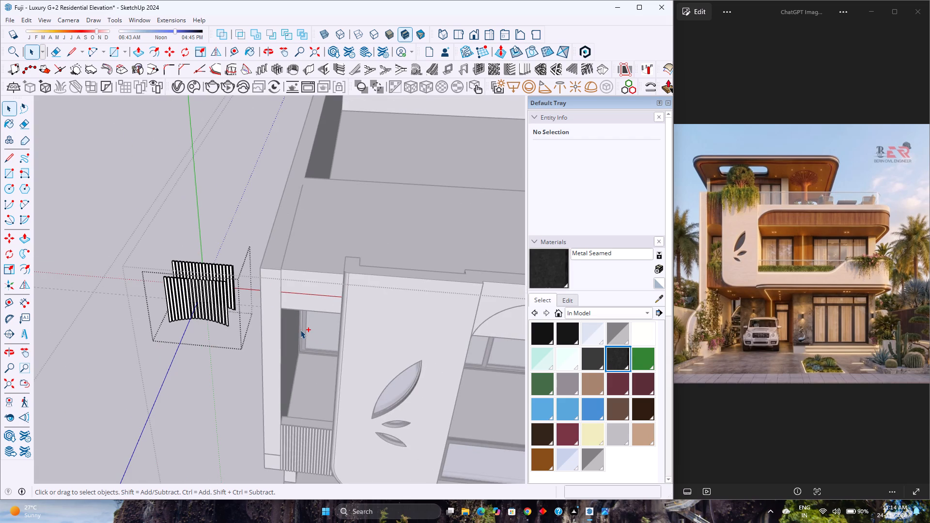
key(ctrl+z)
key(ctrl+z)
key(ctrl+z)
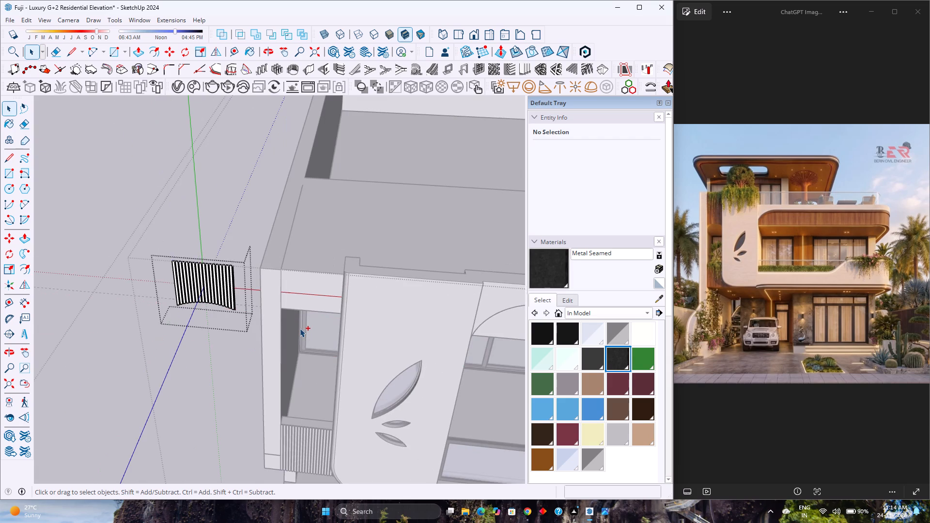
Undo the slat creation and grouping, back to the plain ungrouped arched face beside the house.
key(ctrl+z)
key(ctrl+z)
key(ctrl+z)
key(ctrl+z)
key(ctrl+z)
key(ctrl+z)
key(ctrl+z)
key(ctrl+z)
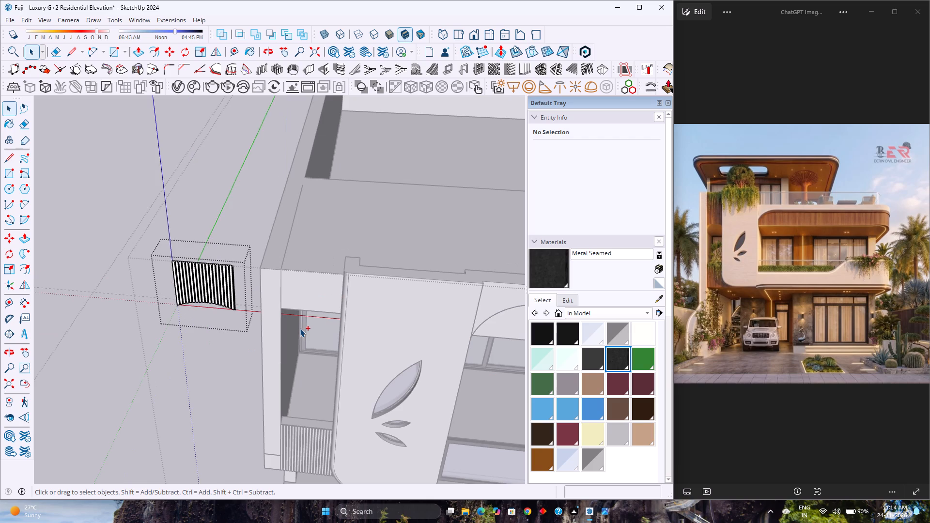
key(ctrl+z)
key(ctrl+z)
key(ctrl+z)
key(ctrl+z)
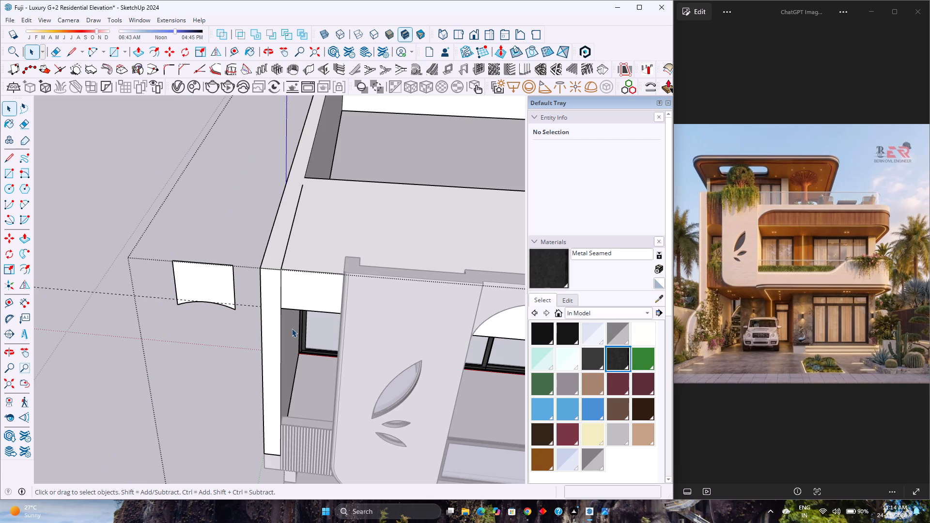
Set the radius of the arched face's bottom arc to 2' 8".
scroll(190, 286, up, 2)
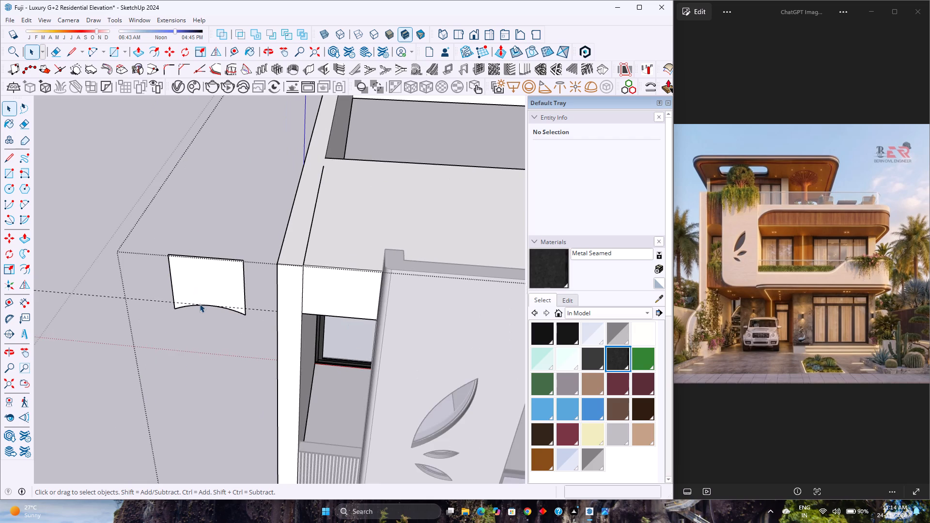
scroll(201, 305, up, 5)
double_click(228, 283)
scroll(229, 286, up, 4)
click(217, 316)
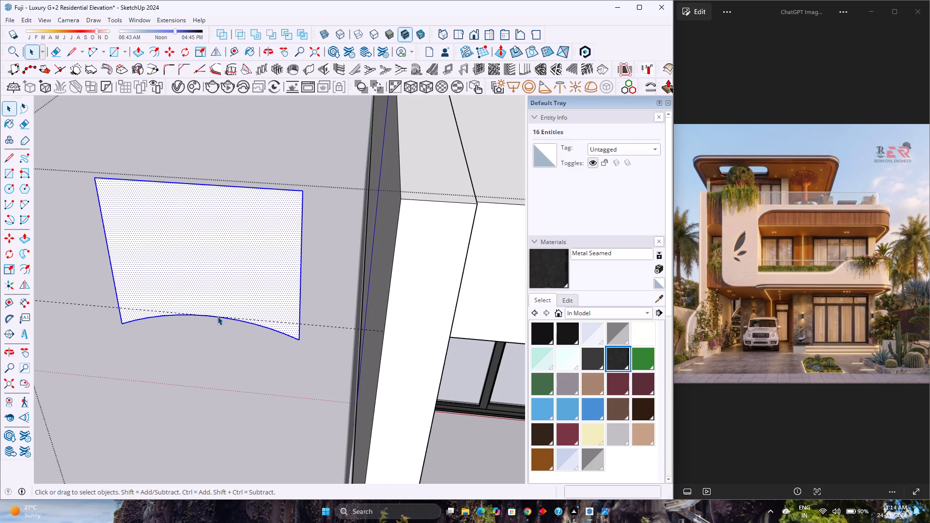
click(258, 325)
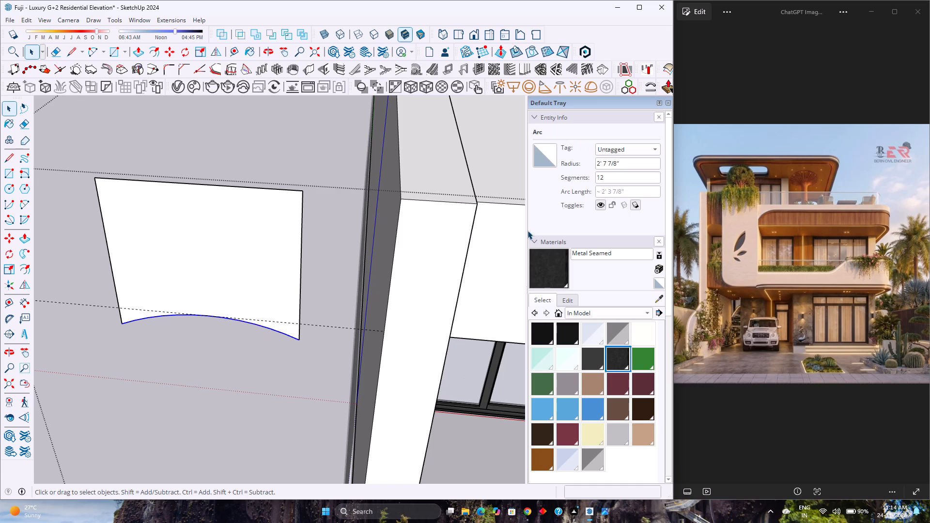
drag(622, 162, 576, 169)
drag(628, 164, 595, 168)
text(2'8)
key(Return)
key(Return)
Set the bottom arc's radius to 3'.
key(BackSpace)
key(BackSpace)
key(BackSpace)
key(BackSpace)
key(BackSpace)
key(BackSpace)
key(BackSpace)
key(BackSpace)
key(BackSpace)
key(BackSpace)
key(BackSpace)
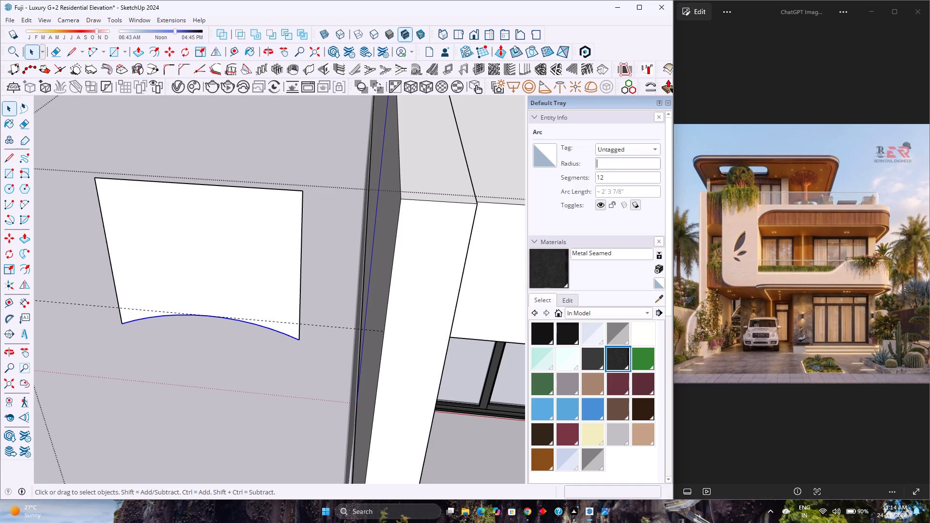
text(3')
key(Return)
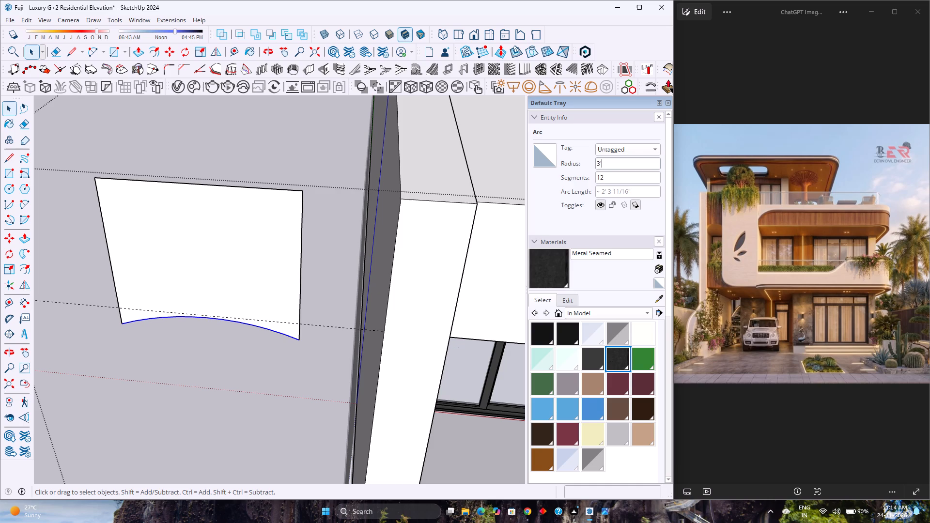
Set the bottom arc's radius to 2'.
double_click(623, 167)
drag(624, 167, 581, 171)
text(2')
key(Return)
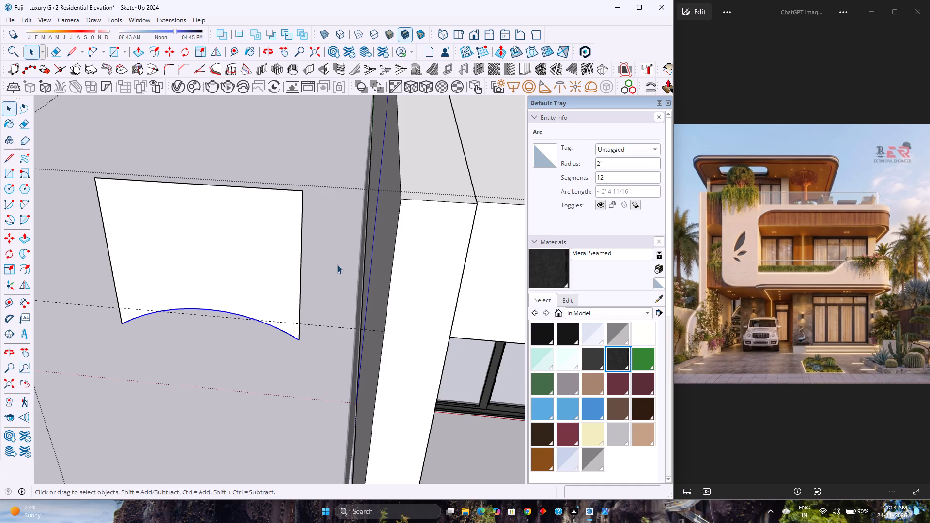
Group the arched face together with its bounding edges.
scroll(227, 374, down, 3)
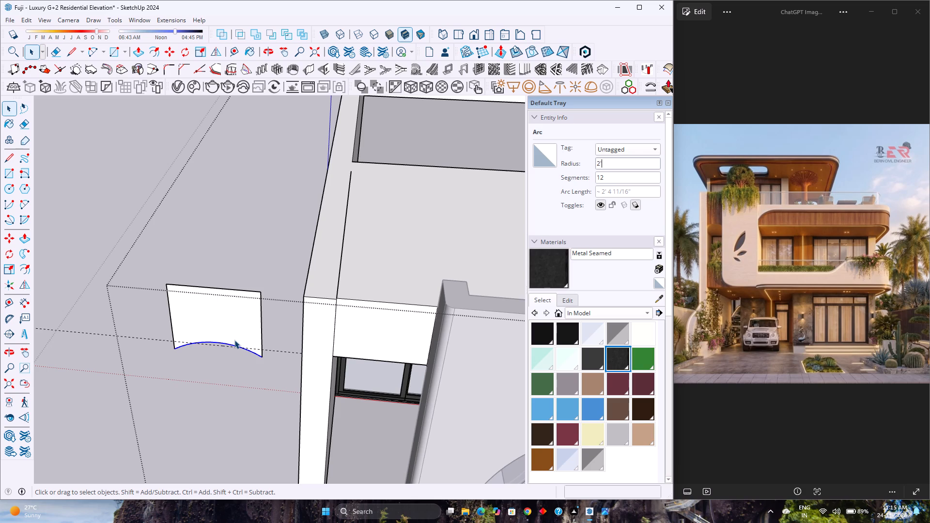
scroll(233, 323, up, 4)
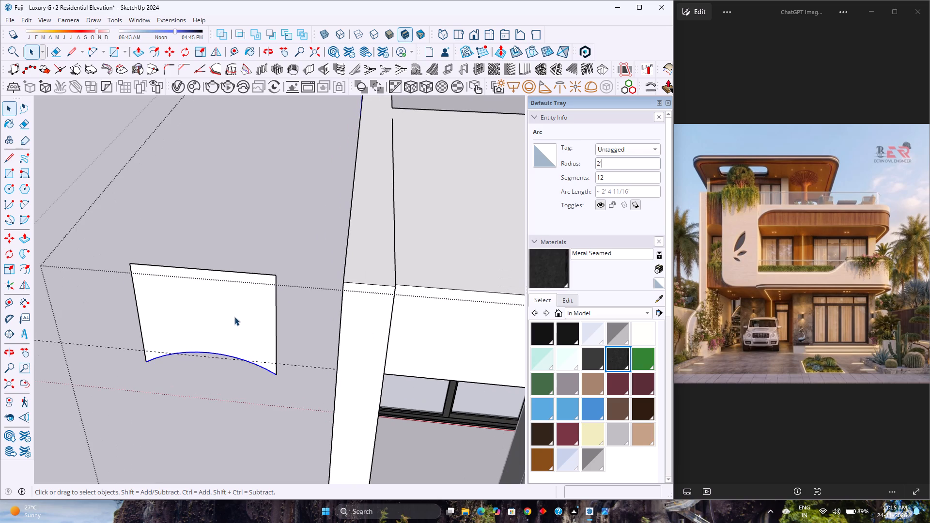
key(p)
click(228, 321)
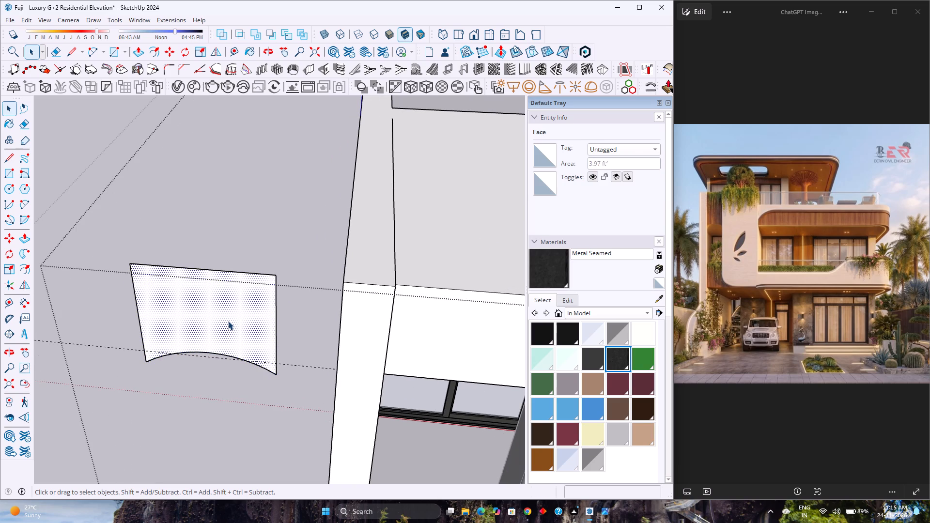
key(p)
key(space)
double_click(226, 321)
right_click(226, 321)
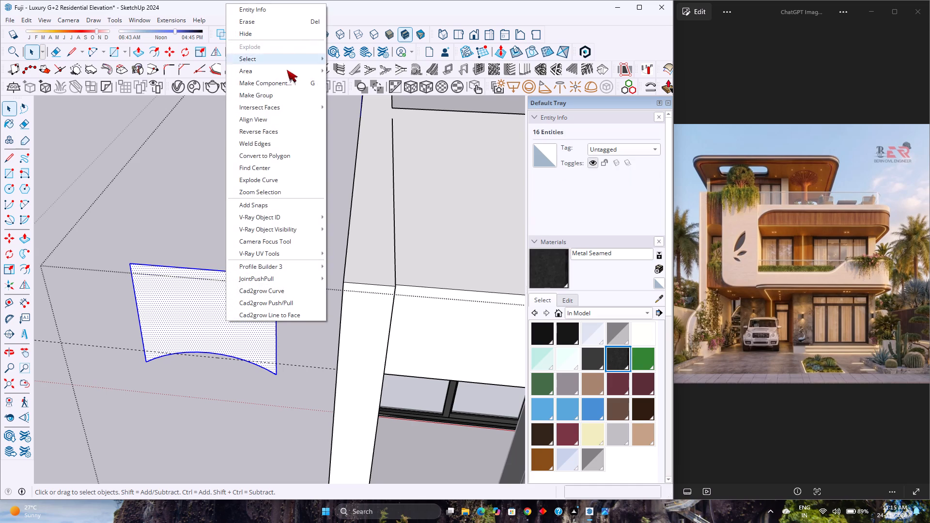
click(267, 95)
Inside the new group, push/pull the arched face by 0.25" to give the panel thickness.
double_click(225, 326)
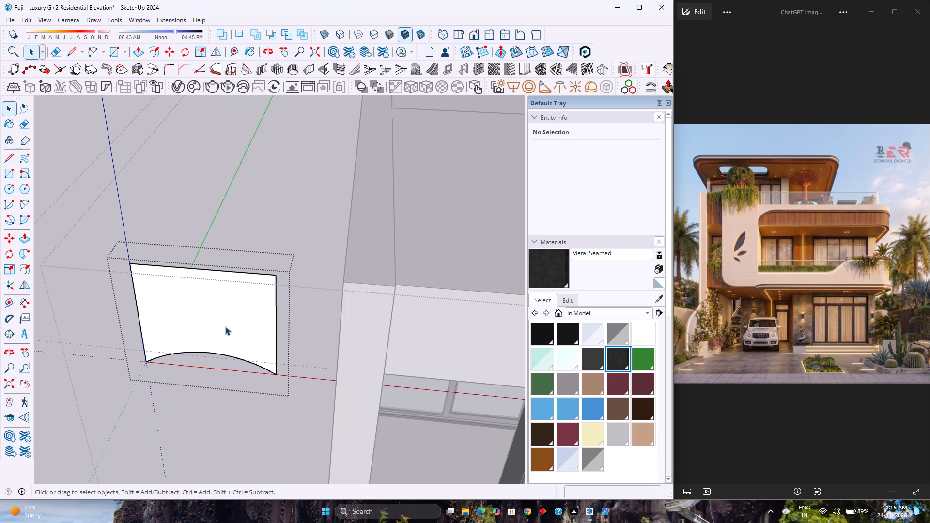
key(p)
click(225, 326)
text(0.2)
key(5)
key(Return)
key(space)
click(218, 329)
scroll(218, 329, down, 1)
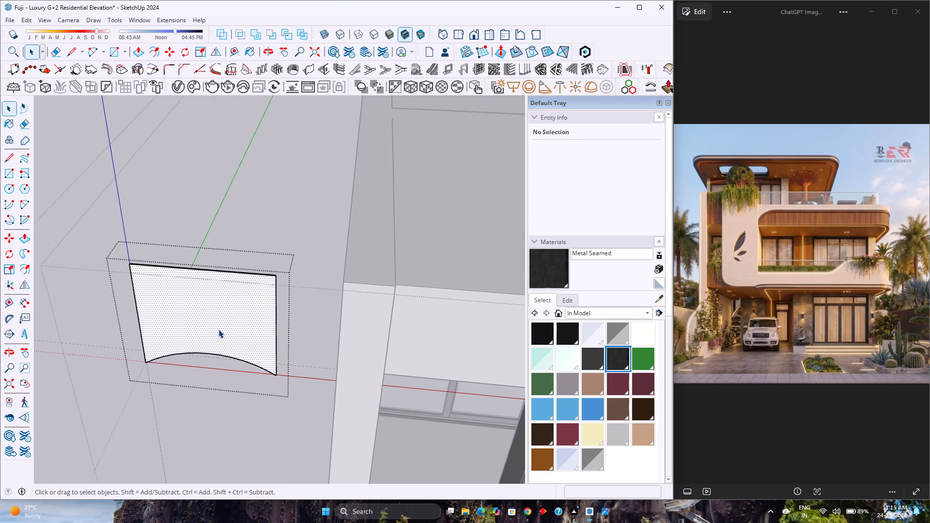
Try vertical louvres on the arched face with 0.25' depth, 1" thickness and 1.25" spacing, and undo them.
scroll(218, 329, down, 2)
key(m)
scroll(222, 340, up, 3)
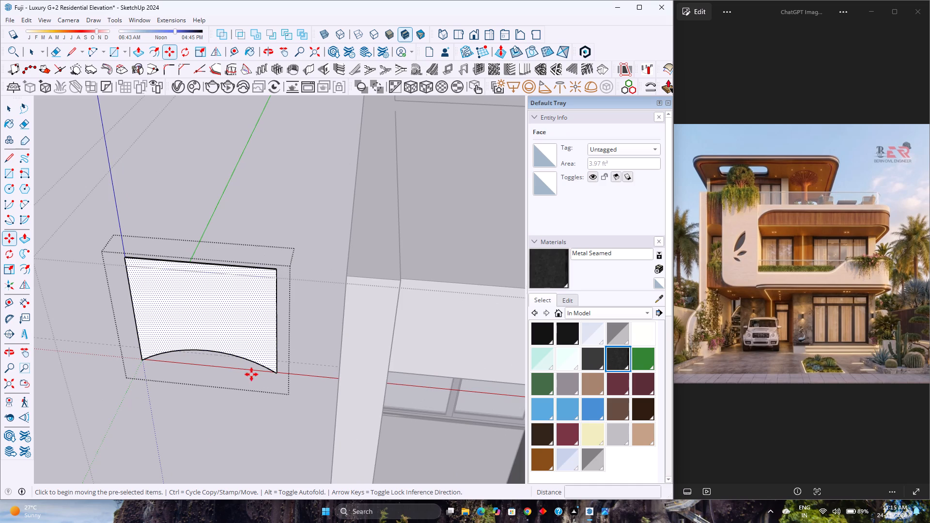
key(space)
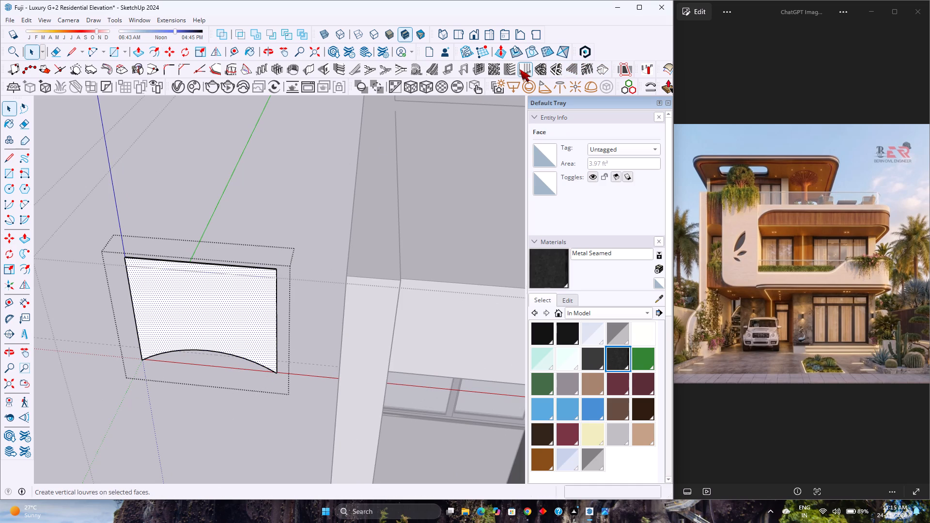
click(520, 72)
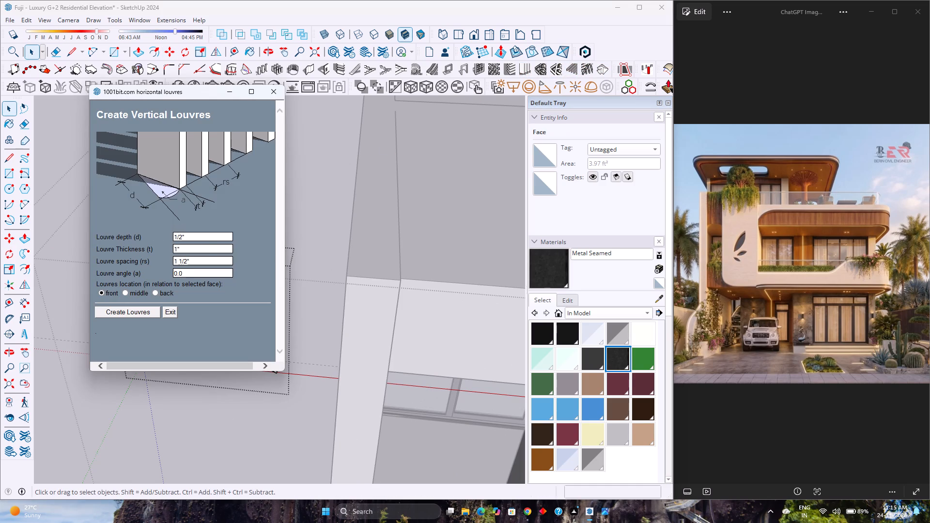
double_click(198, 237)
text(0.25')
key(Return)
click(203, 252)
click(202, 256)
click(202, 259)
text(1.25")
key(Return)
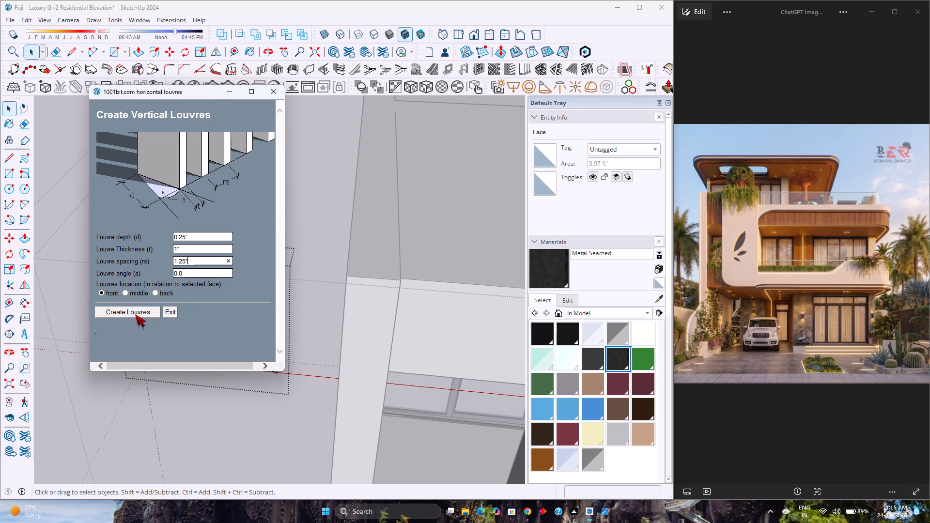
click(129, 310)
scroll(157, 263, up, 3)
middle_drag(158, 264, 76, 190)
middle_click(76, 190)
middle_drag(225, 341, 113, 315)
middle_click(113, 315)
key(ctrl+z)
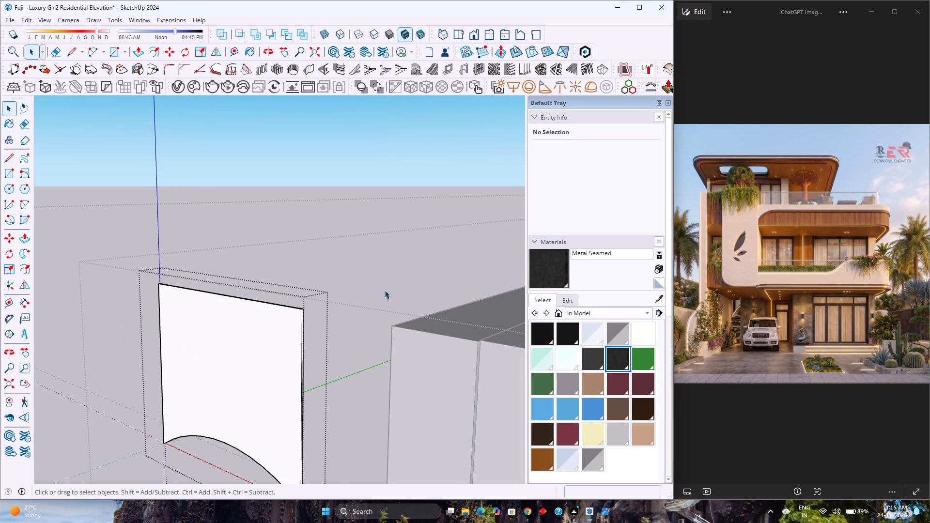
Create vertical louvres on the arched face with 0.25" depth, 1" thickness, 1.25" spacing, 0.0 angle and front location.
click(526, 71)
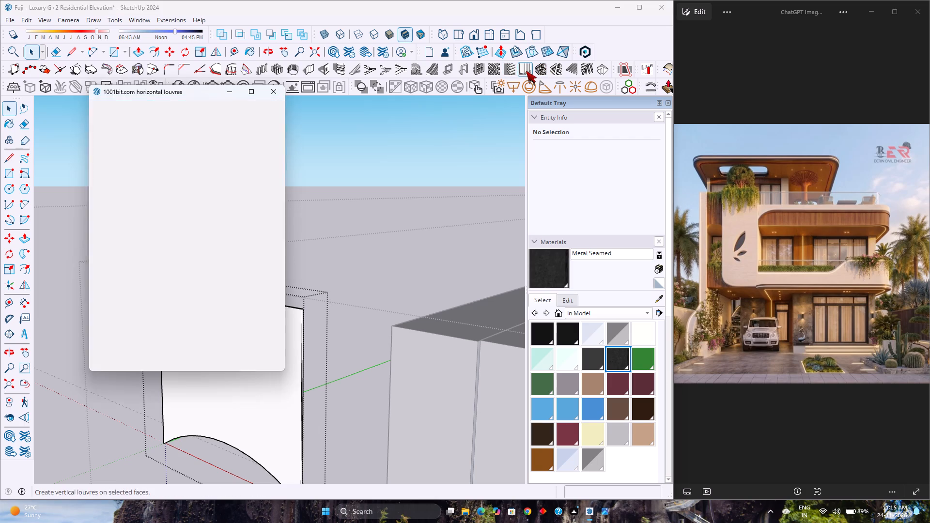
click(186, 236)
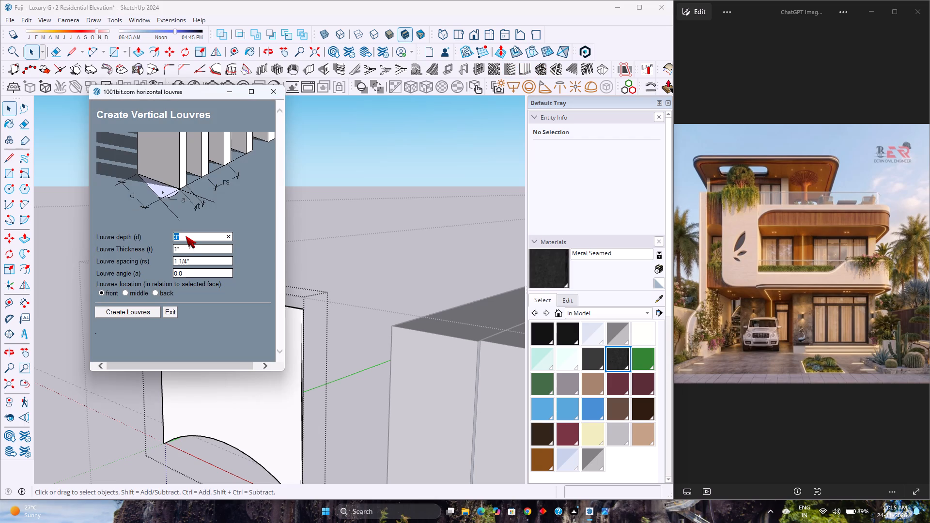
text(0.25")
key(Return)
click(135, 313)
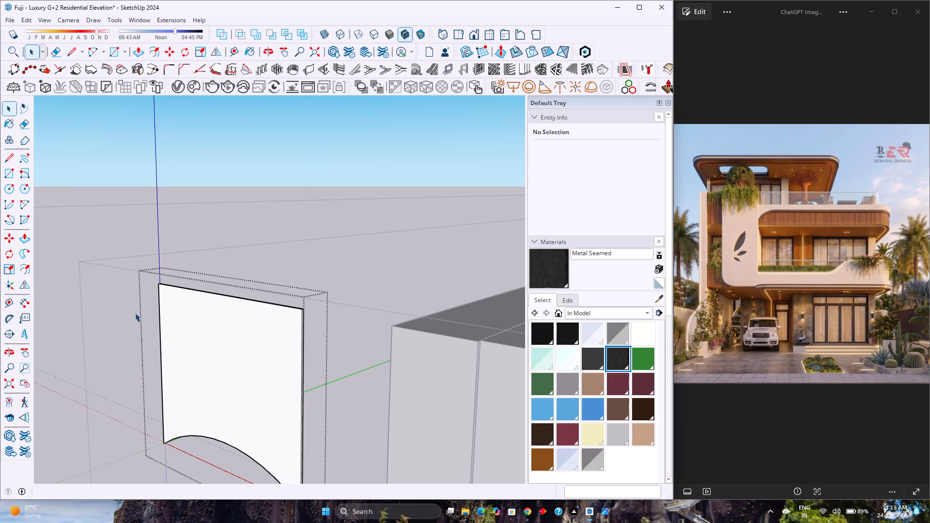
click(243, 366)
scroll(230, 349, up, 1)
middle_drag(232, 349, 315, 432)
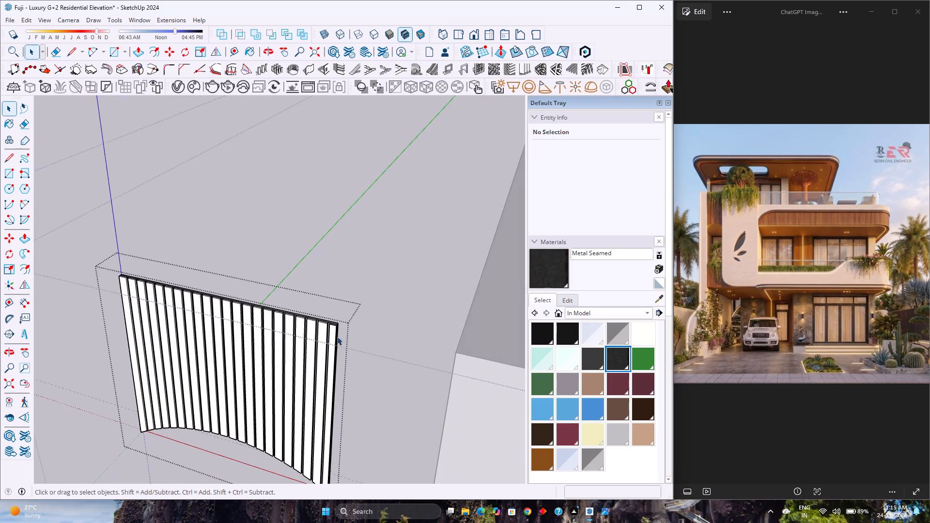
Inside the end louvre nearest the wall, draw a 1/4" line across its side at the top to close the open end.
scroll(337, 330, up, 15)
key(space)
double_click(313, 348)
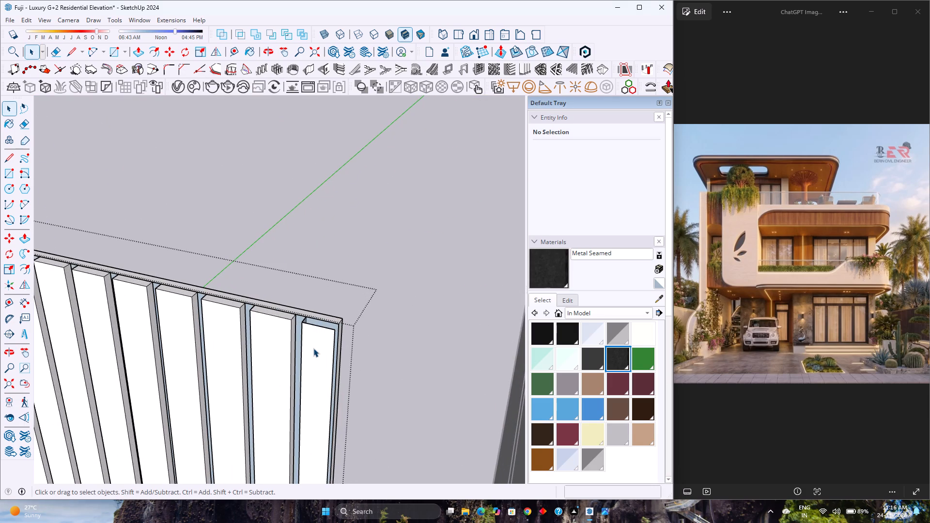
scroll(313, 348, up, 4)
double_click(317, 343)
key(l)
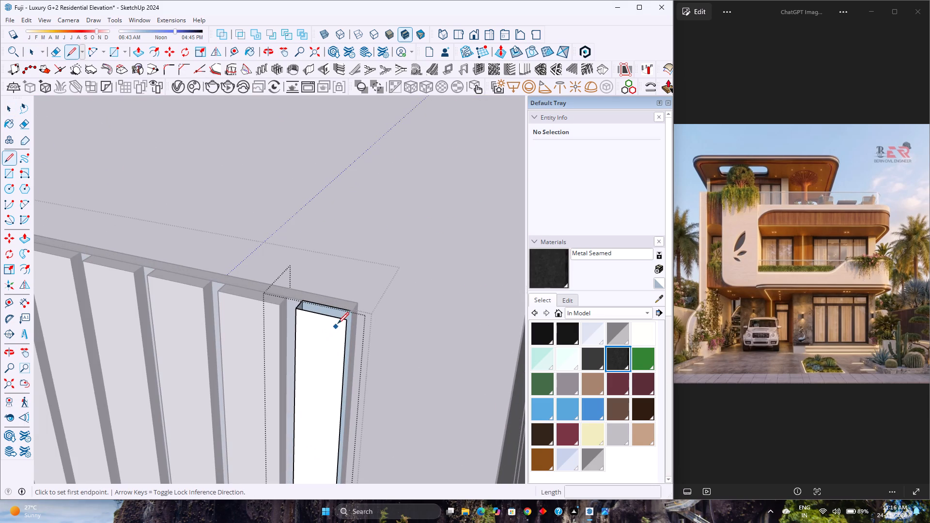
click(346, 322)
click(350, 310)
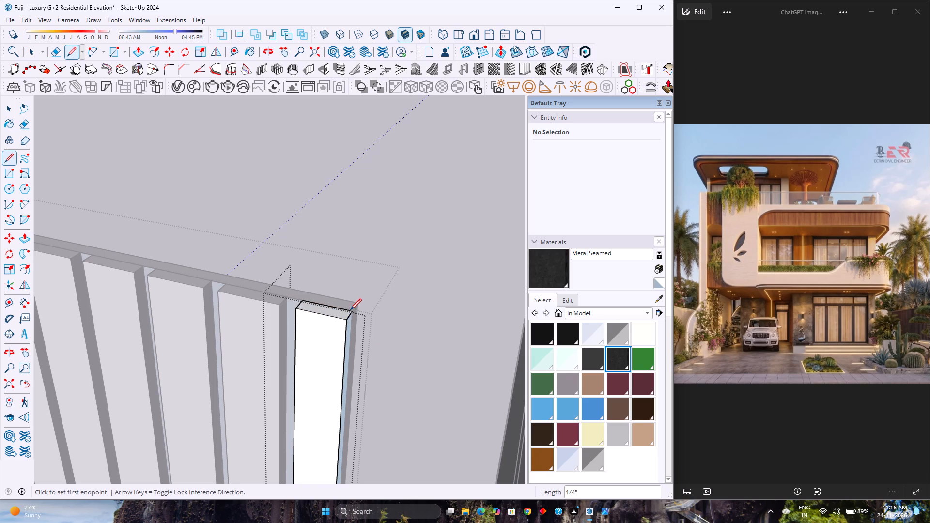
Draw a 1/4" line at the same louvre's bottom corner to close its open side, and leave the louvre group.
scroll(350, 310, down, 20)
scroll(358, 367, down, 4)
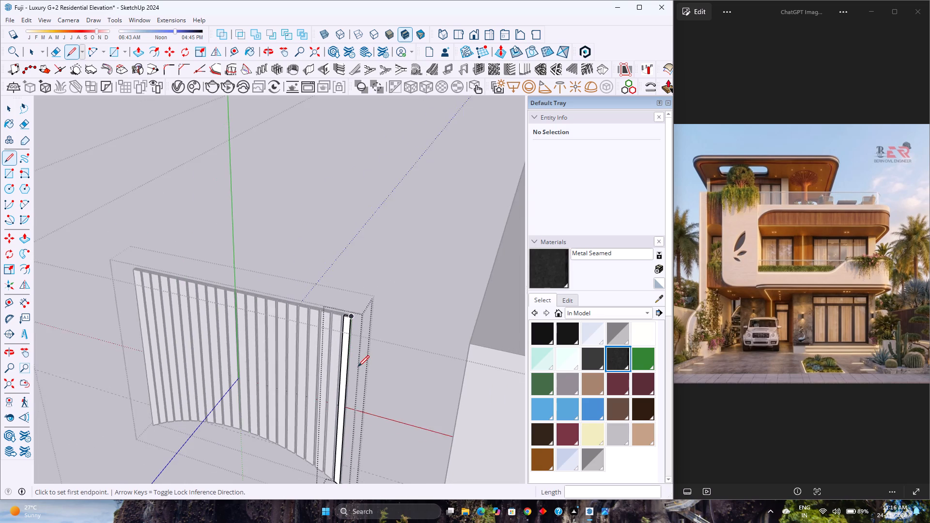
scroll(358, 367, down, 5)
scroll(348, 478, up, 20)
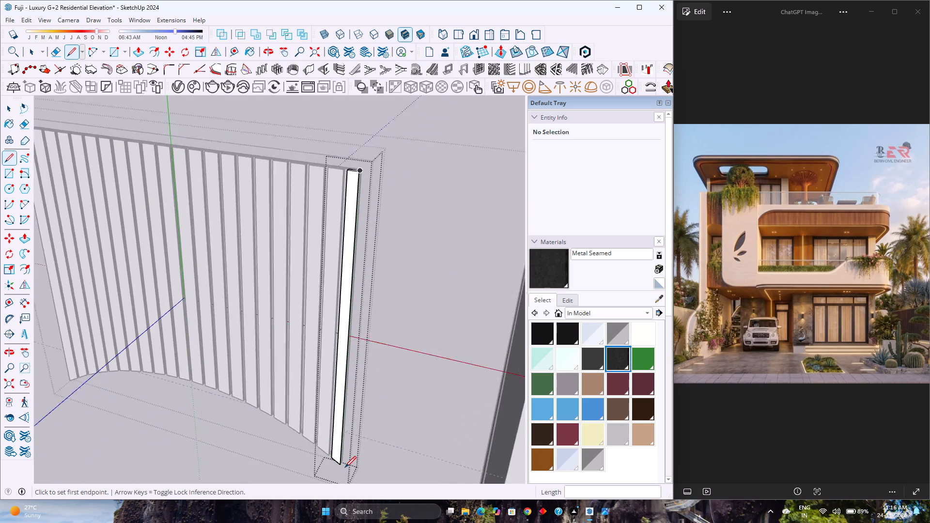
scroll(345, 467, up, 10)
middle_drag(345, 466, 214, 463)
shift+middle_drag(325, 471, 326, 365)
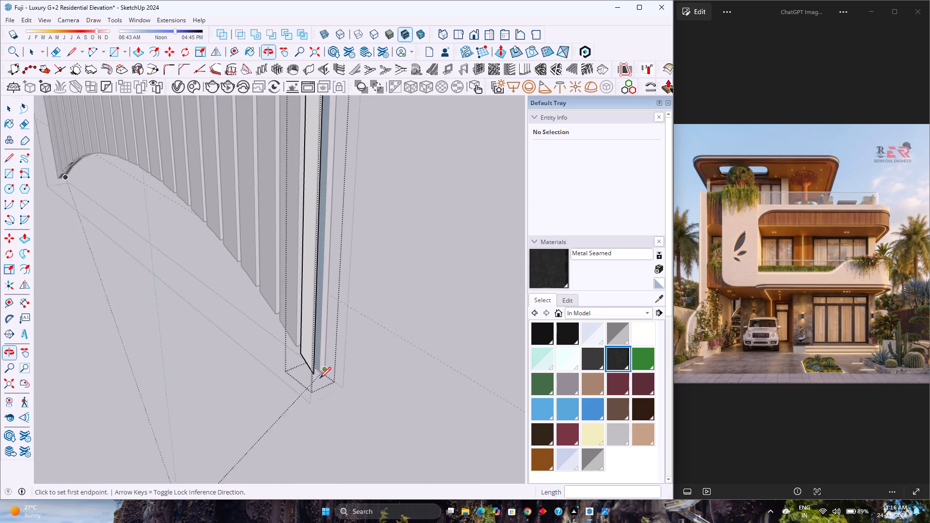
scroll(318, 383, up, 8)
click(310, 370)
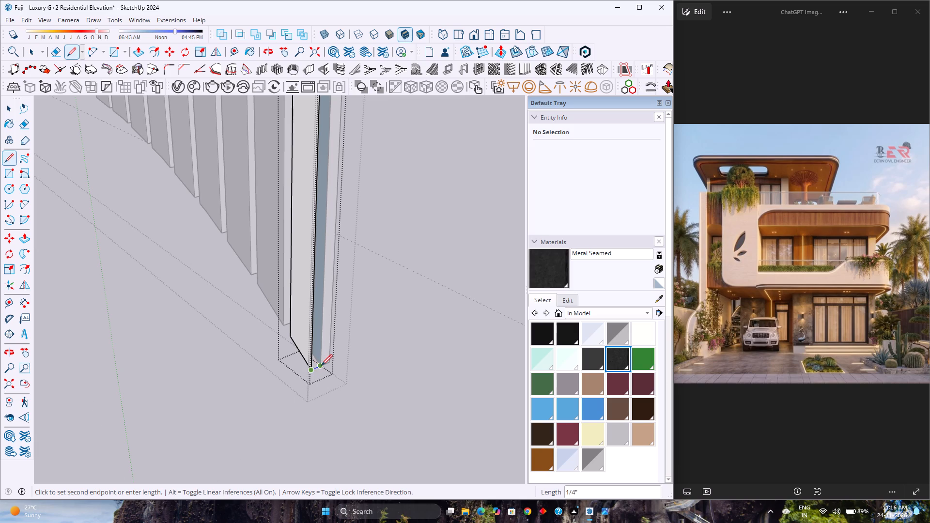
click(322, 365)
scroll(322, 365, down, 4)
key(space)
scroll(322, 365, down, 9)
key(Escape)
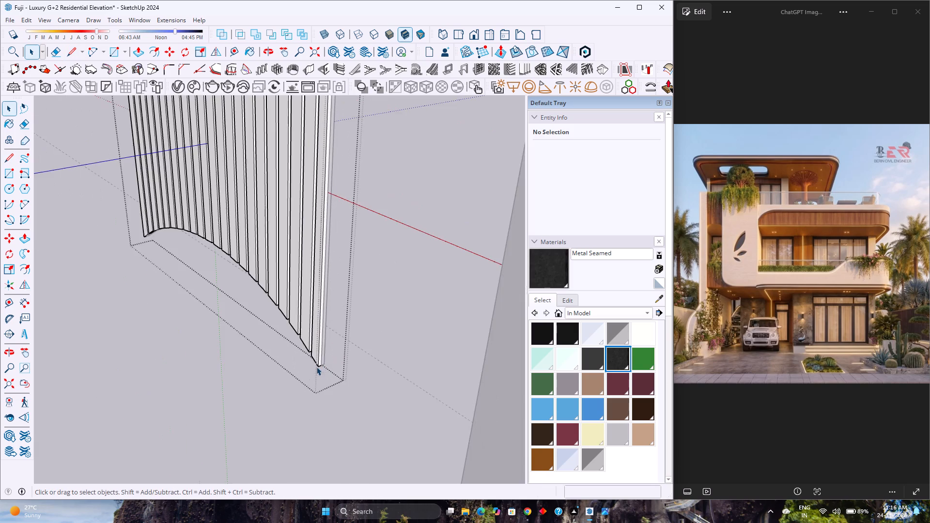
Examine the louvres' lower ends along the arch and how they meet the panel, from below and from the other side.
scroll(316, 367, down, 3)
middle_drag(315, 367, 520, 235)
middle_drag(255, 388, 515, 236)
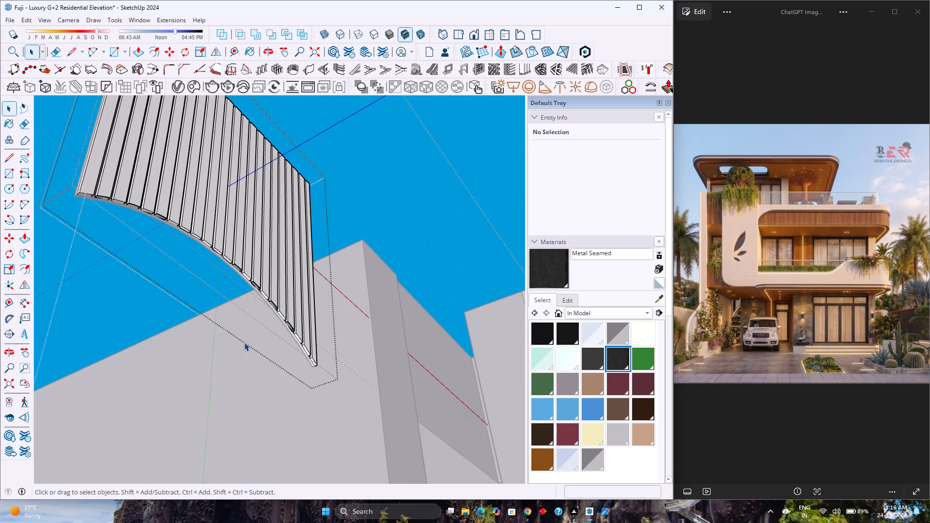
scroll(254, 299, up, 11)
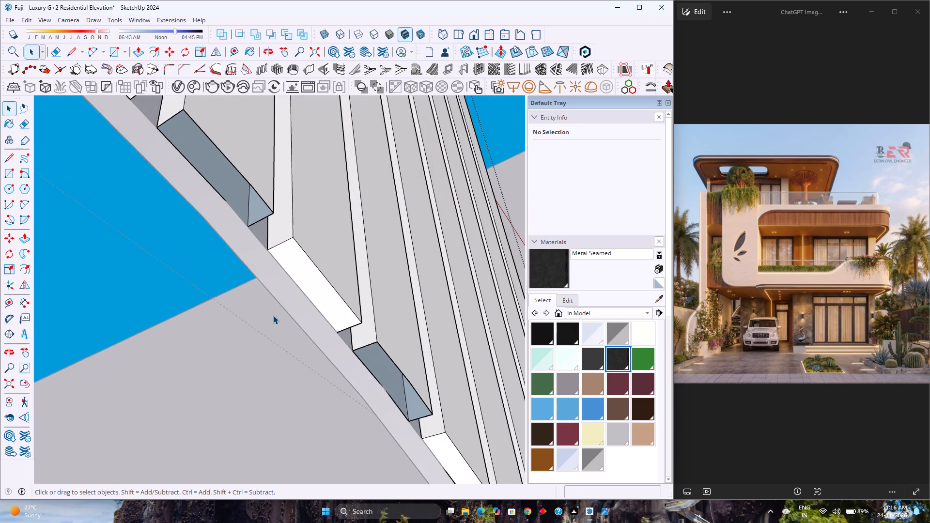
key(Escape)
scroll(385, 341, down, 1)
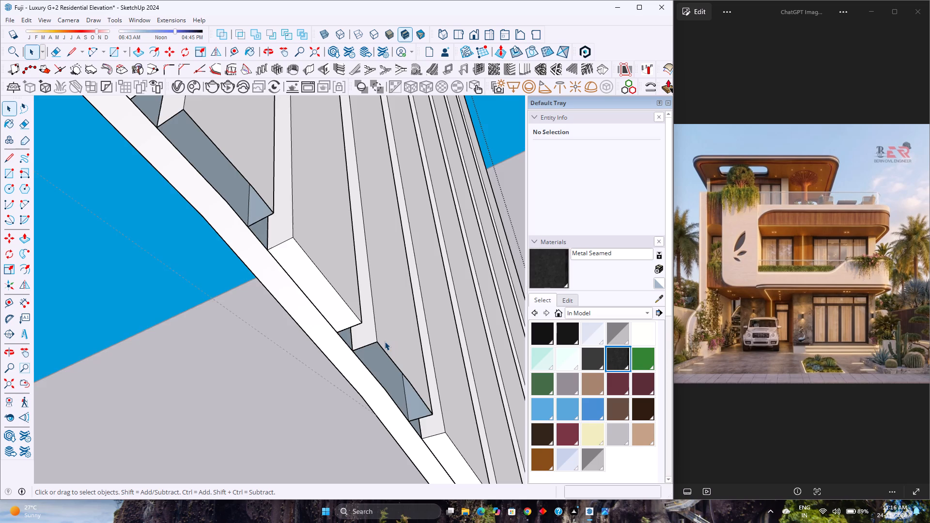
scroll(383, 342, down, 20)
scroll(383, 342, down, 2)
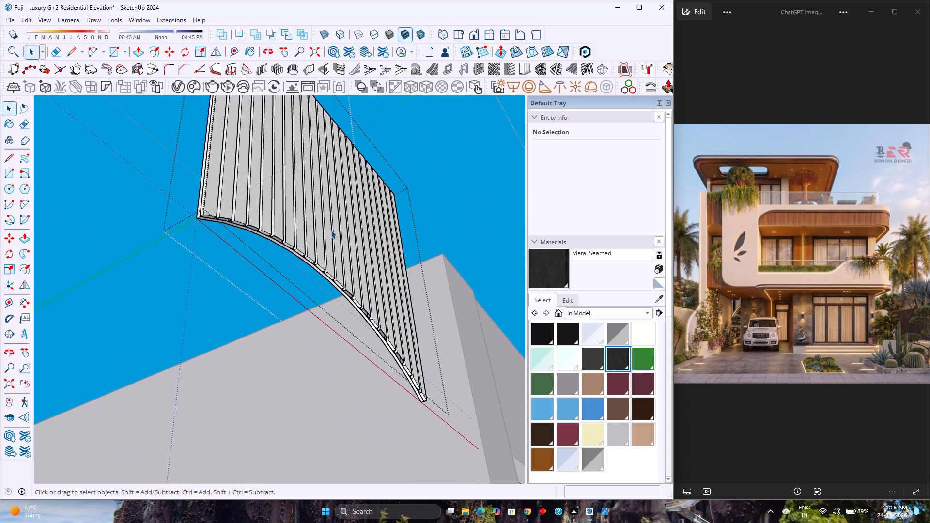
middle_drag(331, 230, 200, 414)
middle_click(200, 414)
scroll(212, 363, down, 8)
scroll(238, 309, down, 3)
middle_drag(239, 299, 197, 415)
scroll(248, 268, up, 6)
middle_drag(247, 268, 265, 343)
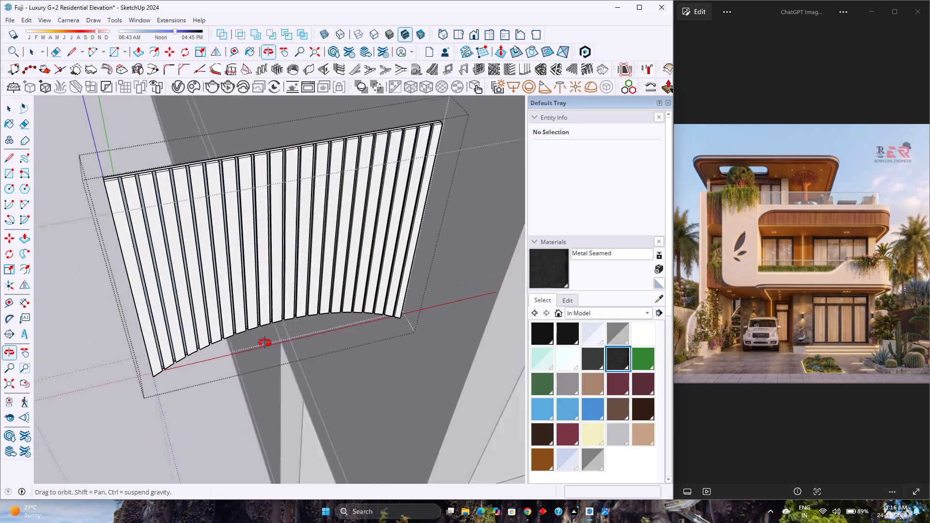
middle_drag(265, 343, 253, 401)
middle_click(253, 401)
Move the louvre group 6" along the green axis, away from the arched panel.
scroll(200, 232, up, 5)
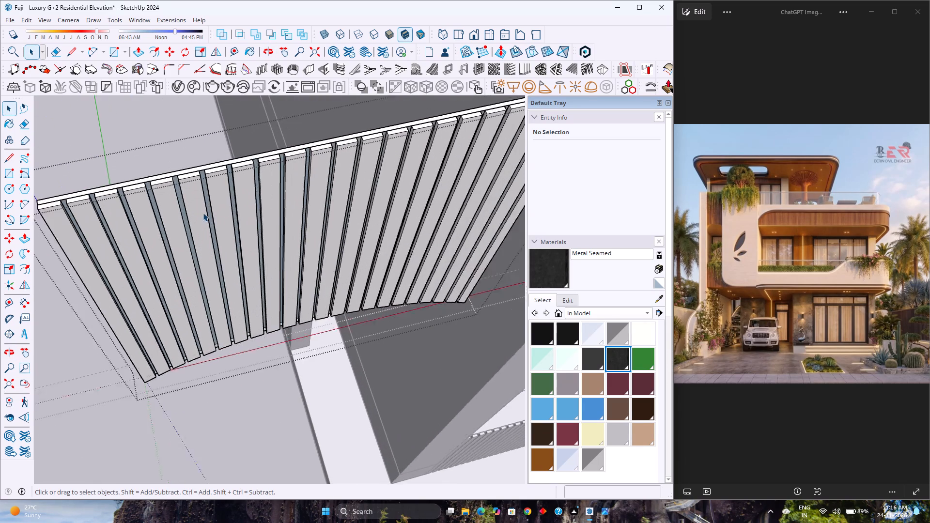
scroll(203, 213, up, 2)
click(197, 201)
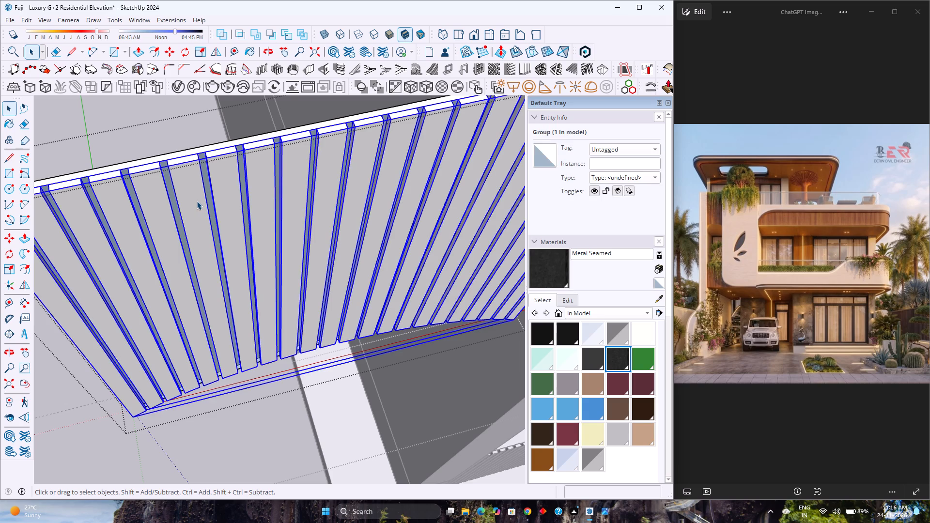
scroll(197, 201, down, 5)
middle_drag(197, 201, 319, 202)
middle_click(319, 202)
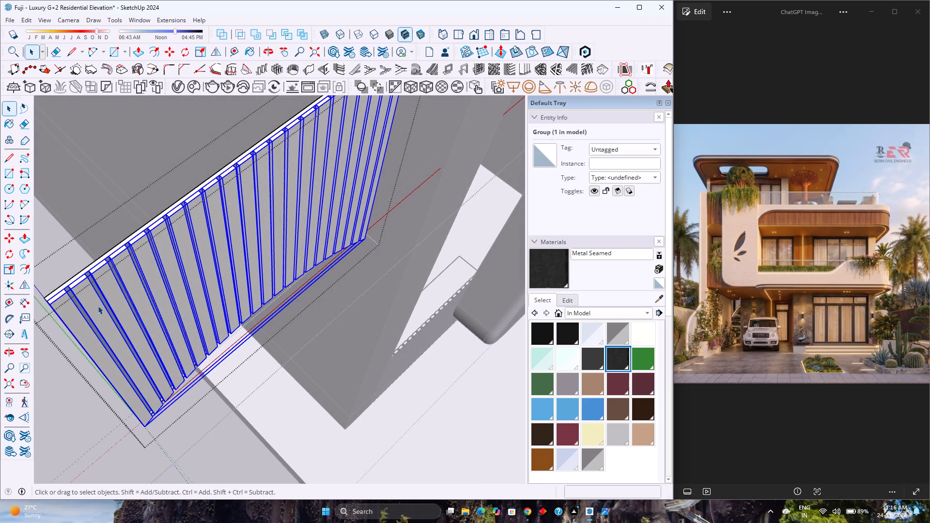
key(m)
scroll(94, 311, down, 2)
scroll(73, 326, up, 4)
shift+middle_drag(73, 326, 194, 311)
scroll(163, 273, up, 3)
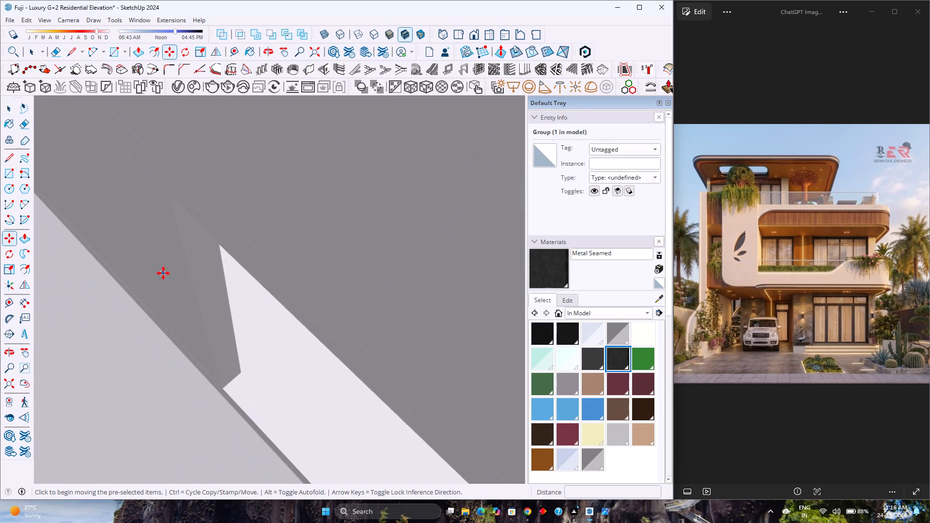
scroll(202, 280, down, 4)
click(261, 288)
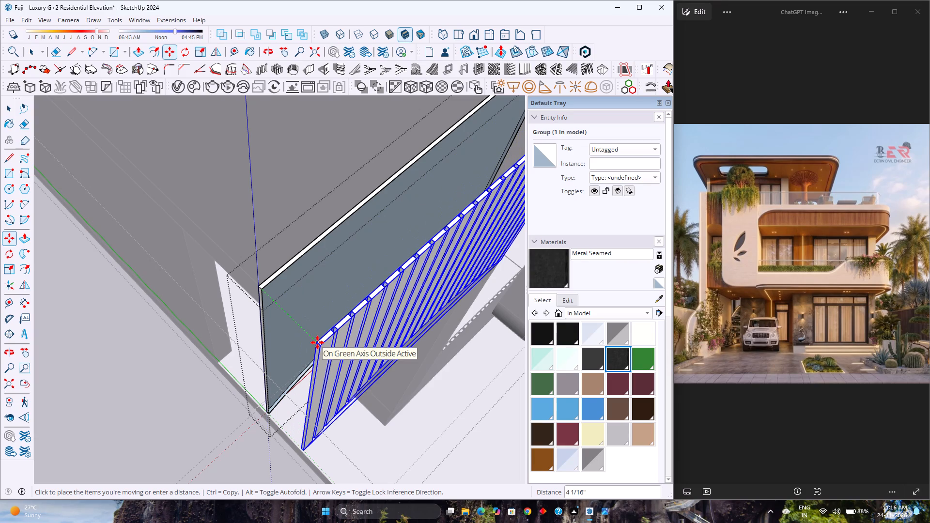
key(Left)
key(6)
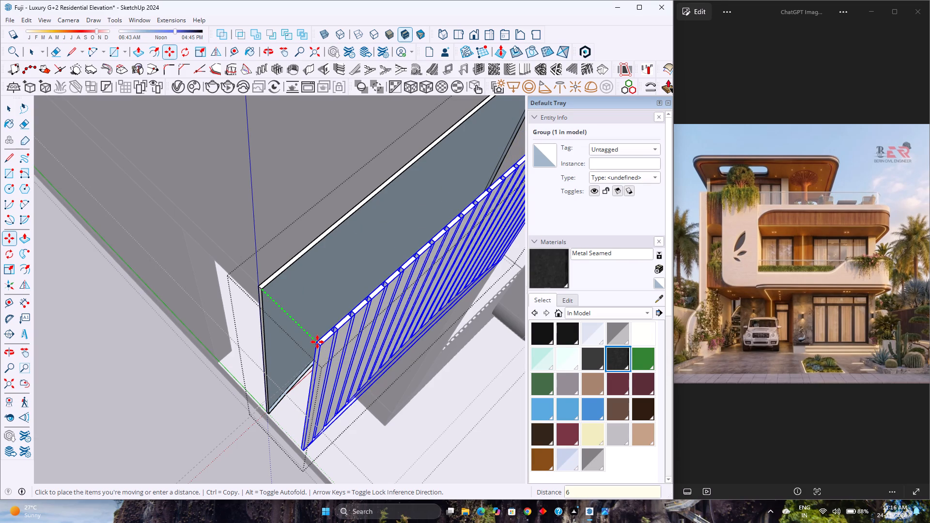
key(Return)
key(space)
Draw a line along the top edge of the arched panel, corner to corner, to close its open side with a face.
middle_drag(290, 333, 232, 322)
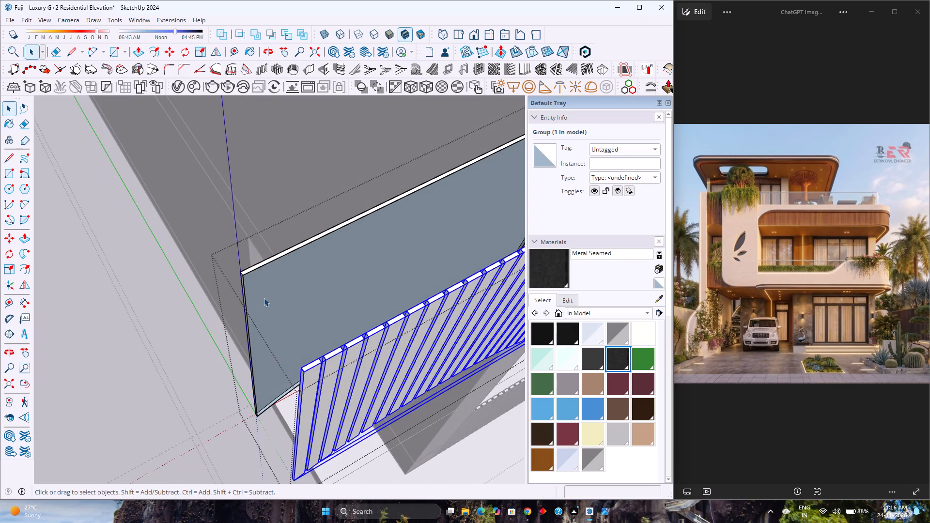
click(264, 298)
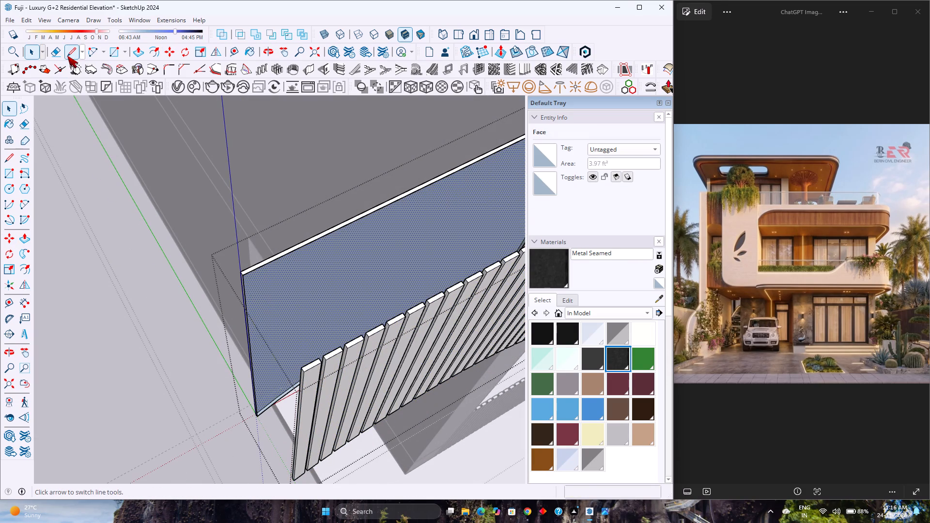
click(67, 56)
click(247, 275)
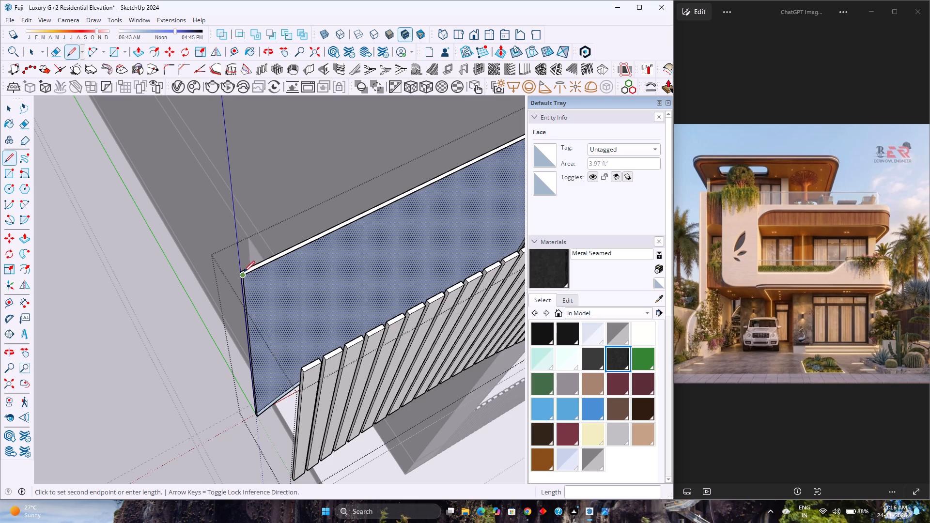
scroll(242, 272, down, 12)
scroll(351, 236, up, 3)
scroll(388, 203, up, 5)
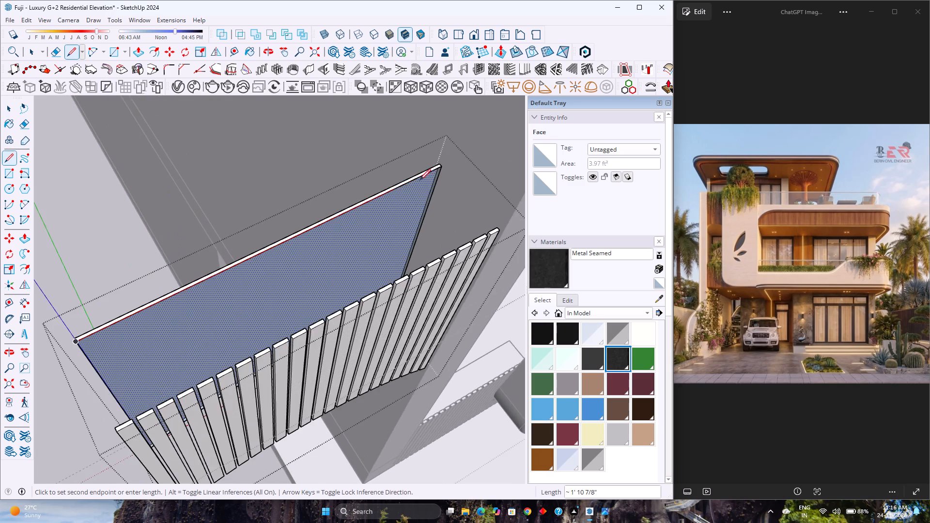
scroll(419, 180, up, 3)
click(447, 162)
scroll(356, 190, down, 8)
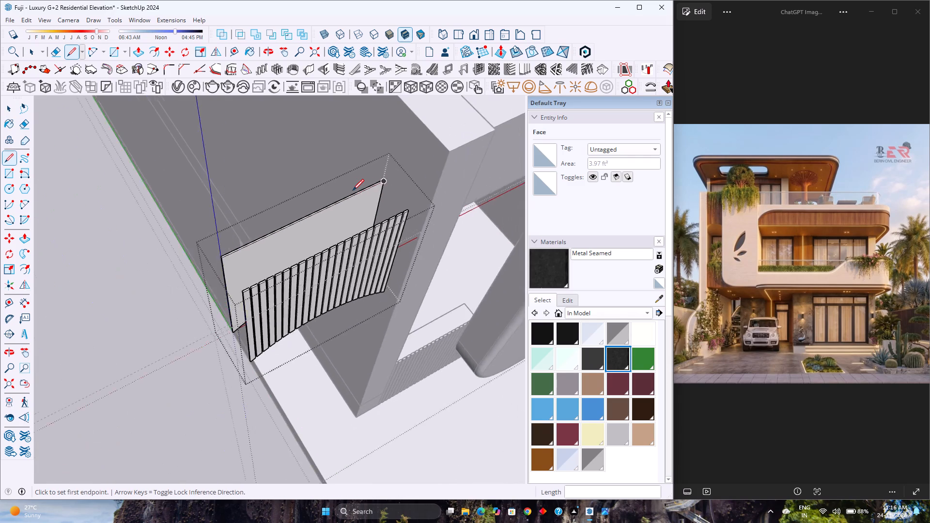
Explode the louvre group in front of the arched panel into its individual louvre groups.
key(space)
scroll(333, 204, down, 4)
click(314, 271)
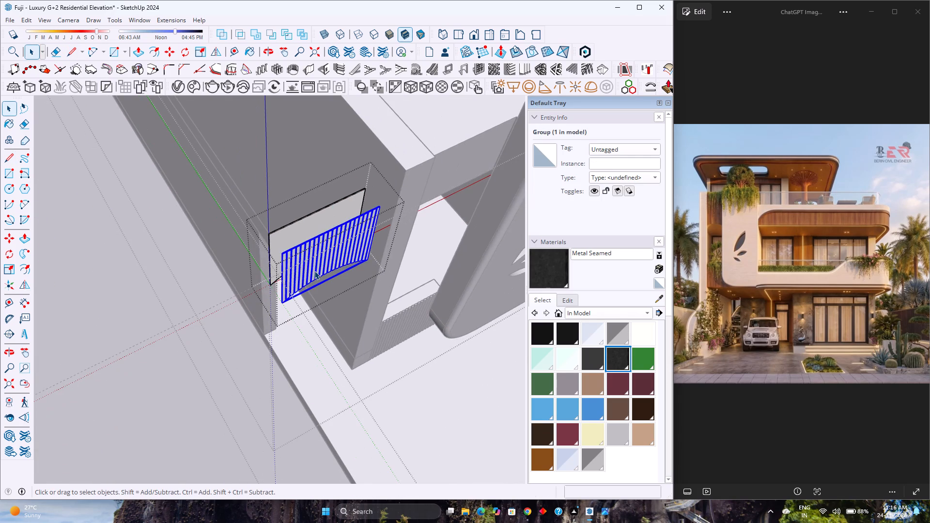
scroll(314, 271, up, 2)
scroll(314, 271, down, 3)
scroll(314, 271, up, 3)
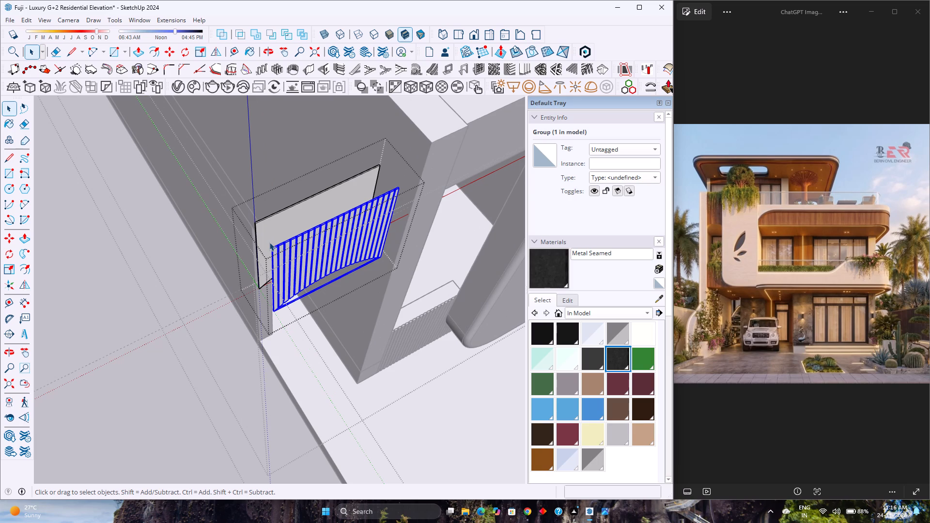
scroll(301, 255, up, 3)
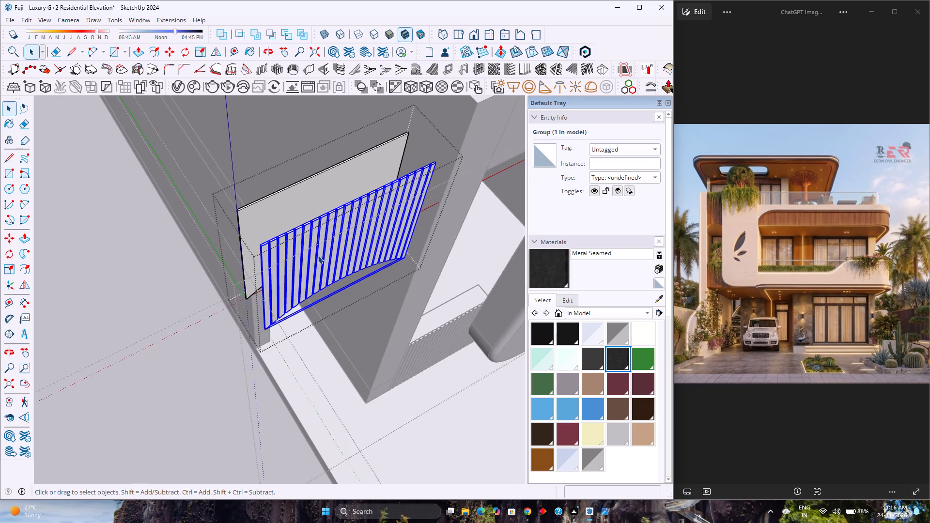
scroll(319, 255, up, 2)
middle_drag(326, 256, 272, 241)
scroll(301, 214, up, 3)
right_click(311, 241)
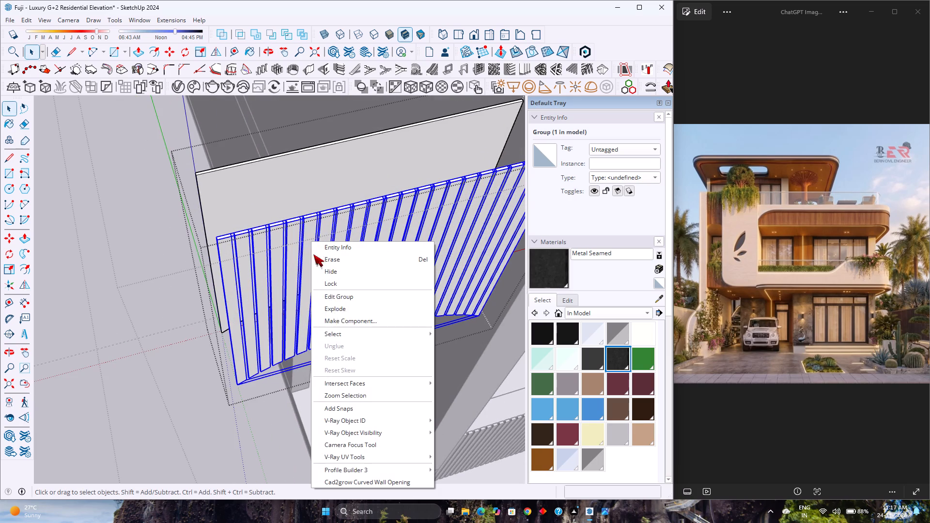
click(351, 307)
scroll(310, 280, up, 2)
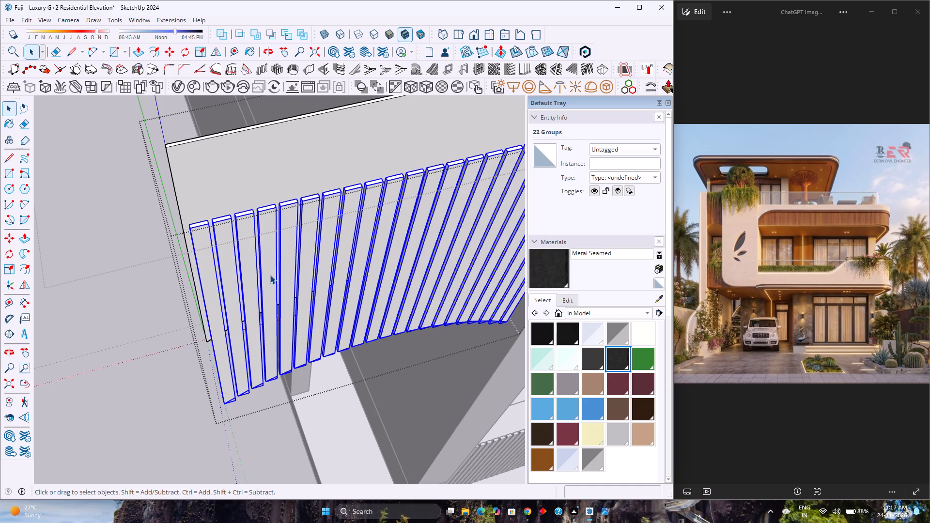
Explode the four individual louvre groups at the right-hand end of the row, working inward from the outermost.
click(270, 275)
scroll(270, 275, down, 6)
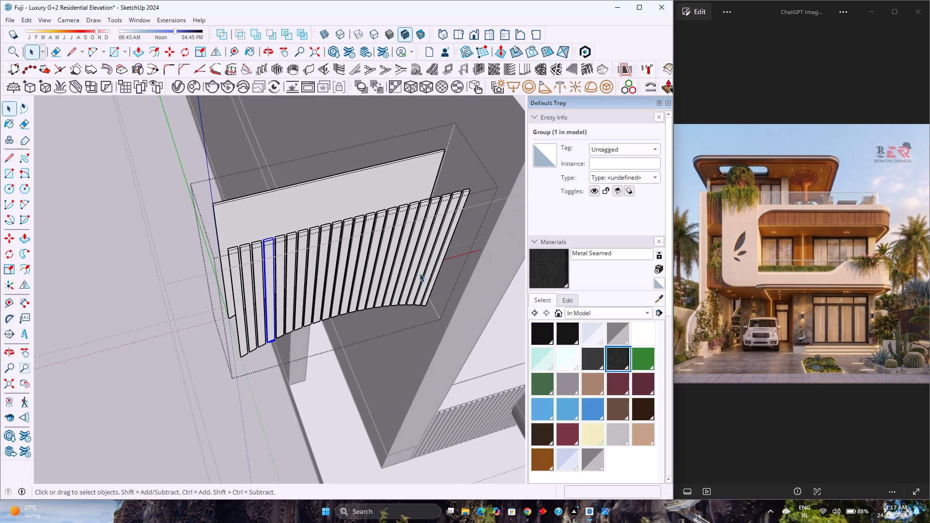
key(ctrl+a)
click(347, 277)
middle_drag(348, 277, 284, 243)
middle_click(284, 243)
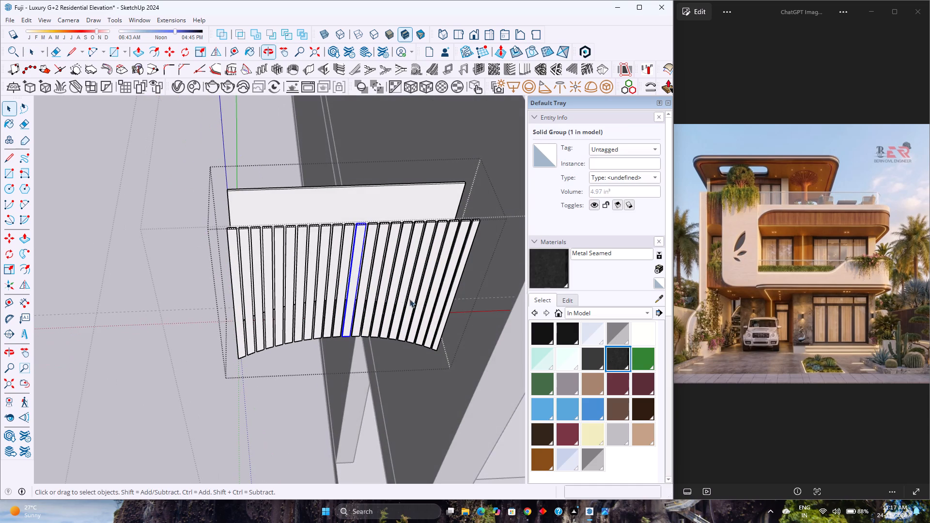
right_click(438, 332)
click(469, 144)
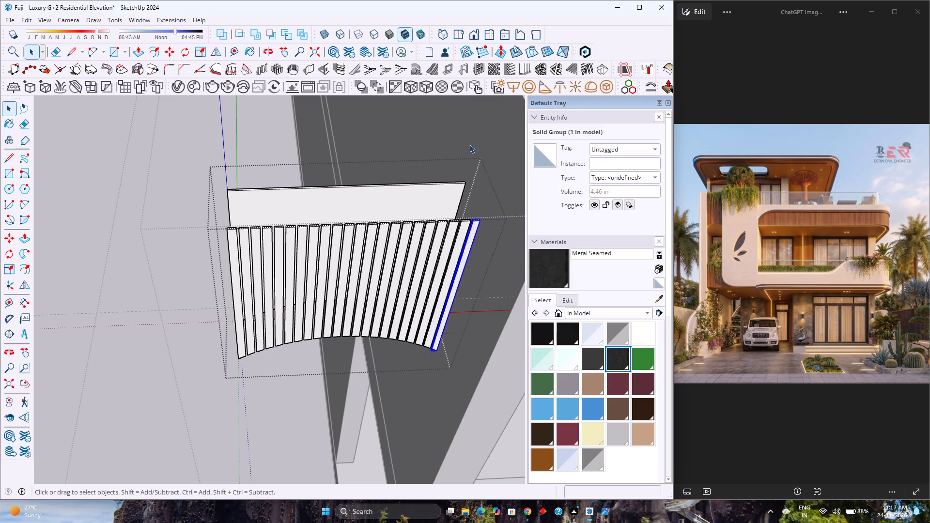
right_click(460, 242)
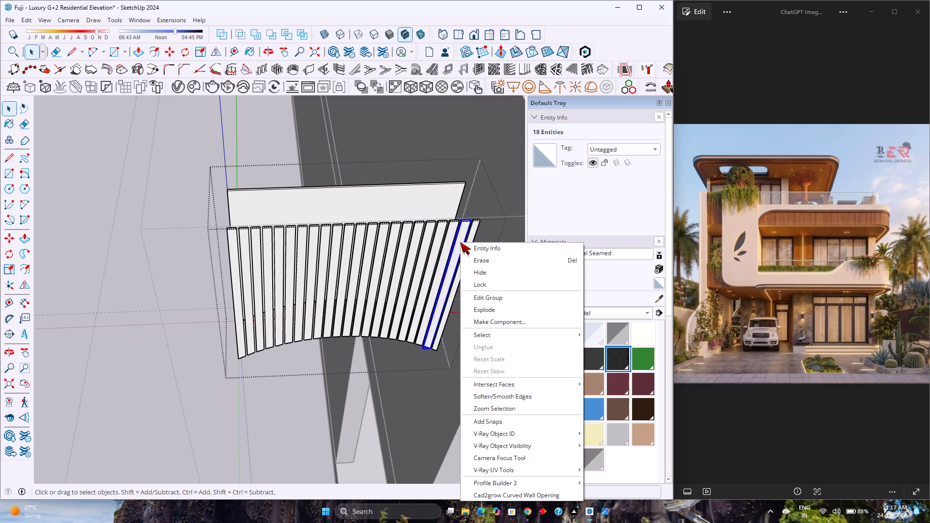
click(510, 308)
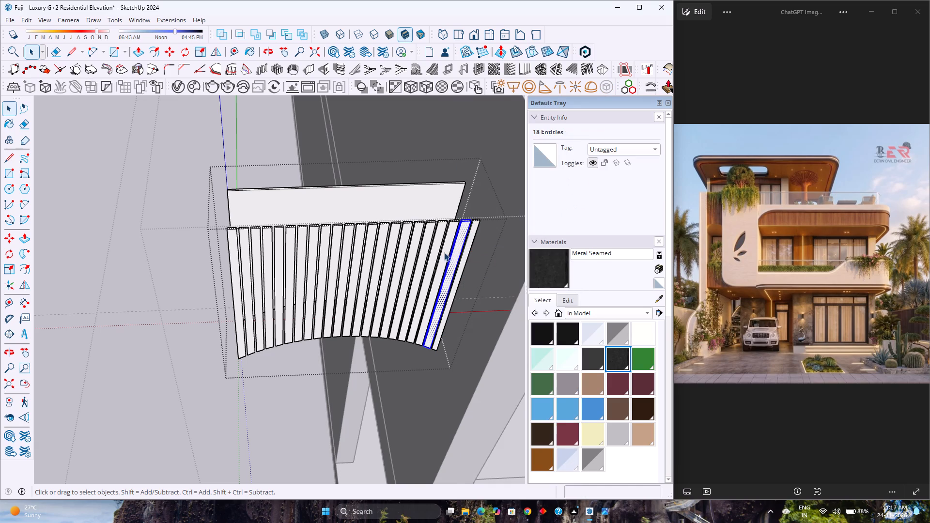
right_click(444, 252)
click(482, 317)
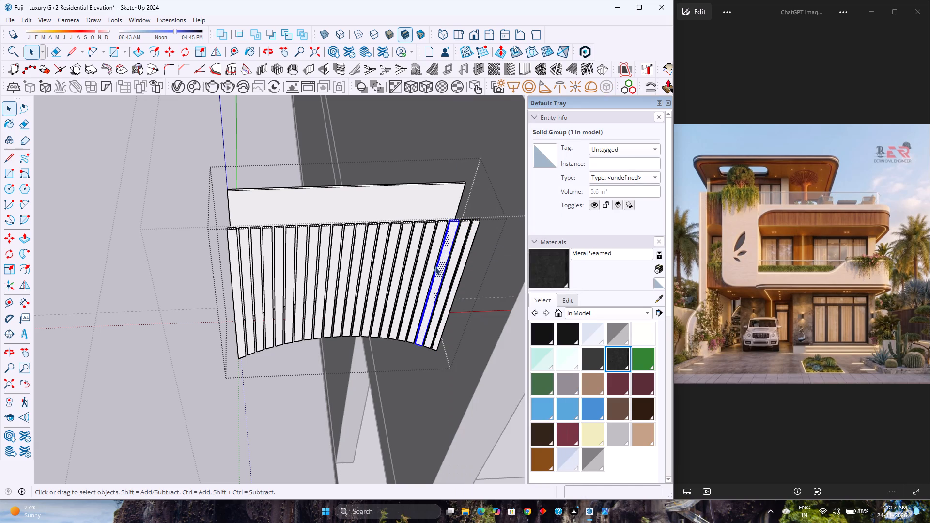
right_click(432, 263)
click(476, 328)
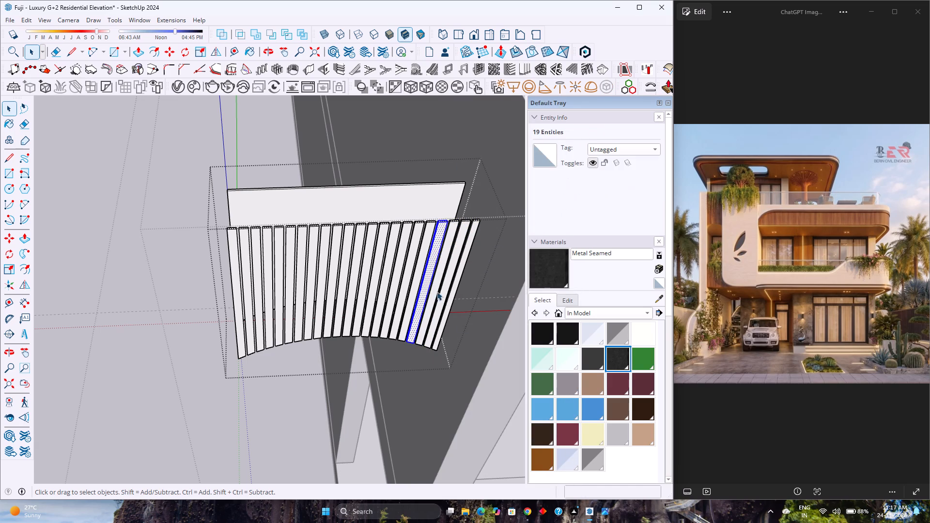
Explode the next six louvre groups one by one, continuing leftward to just past the middle of the arch.
right_click(419, 264)
click(456, 334)
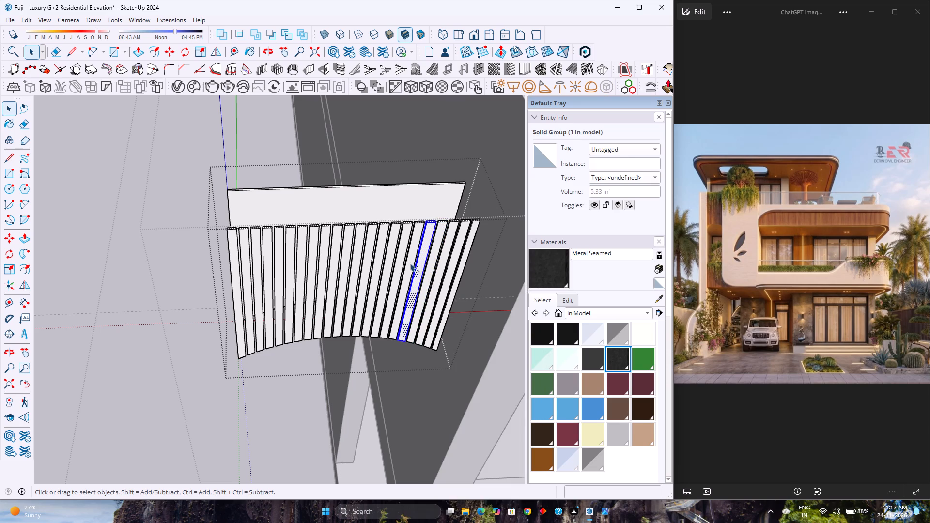
right_click(410, 262)
click(434, 328)
right_click(396, 269)
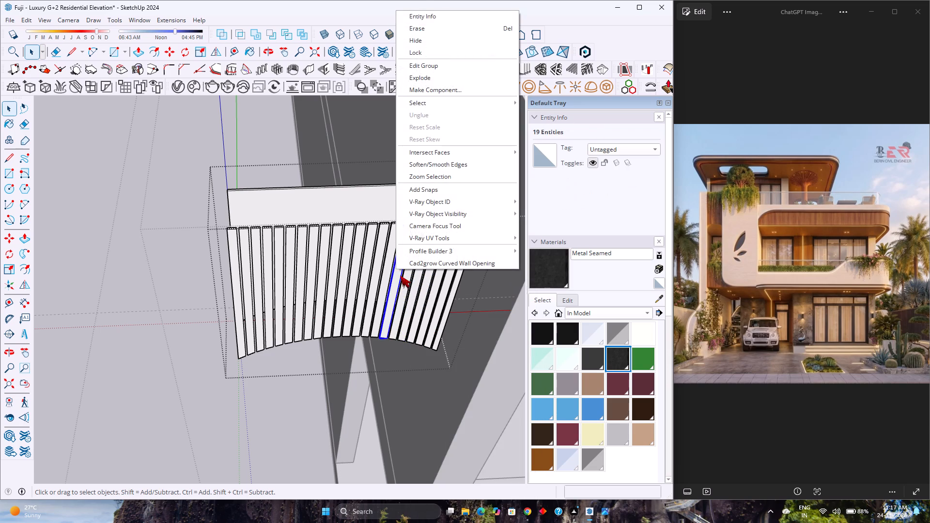
click(442, 78)
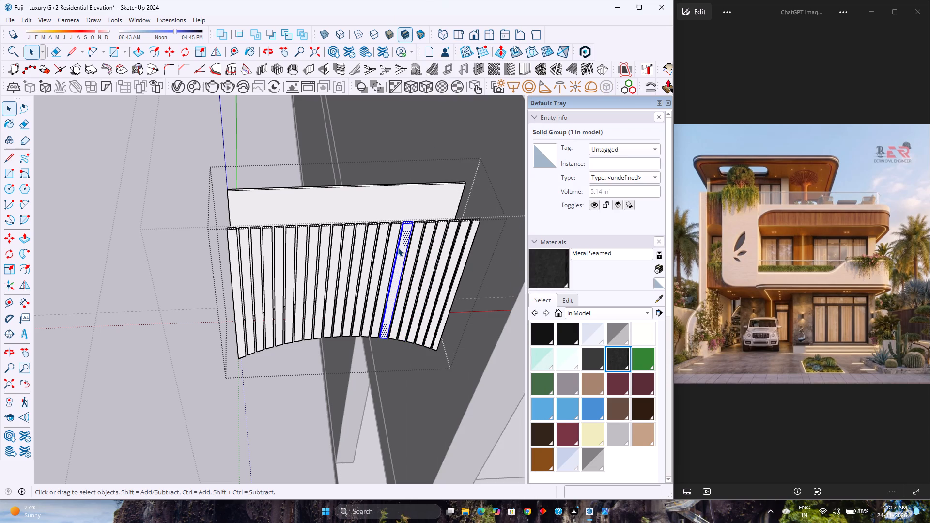
right_click(395, 245)
click(425, 308)
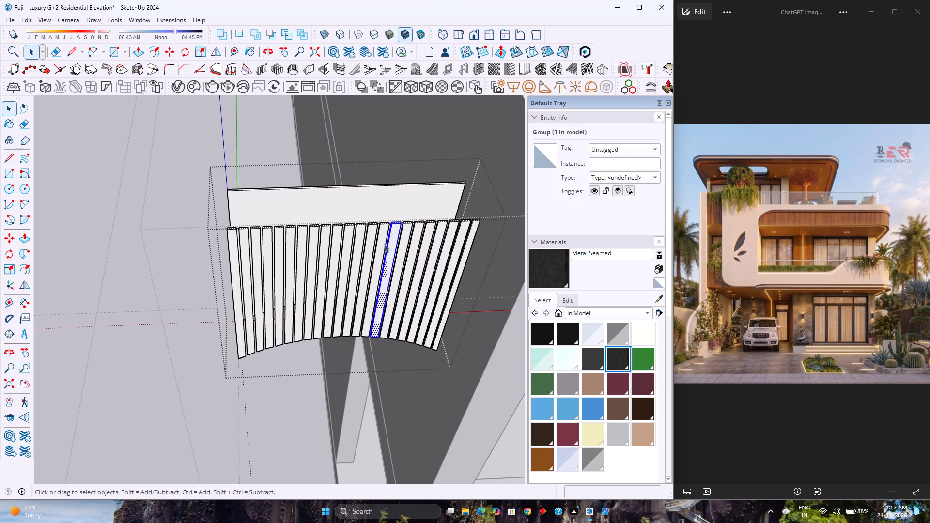
scroll(379, 238, up, 3)
right_click(379, 238)
click(403, 305)
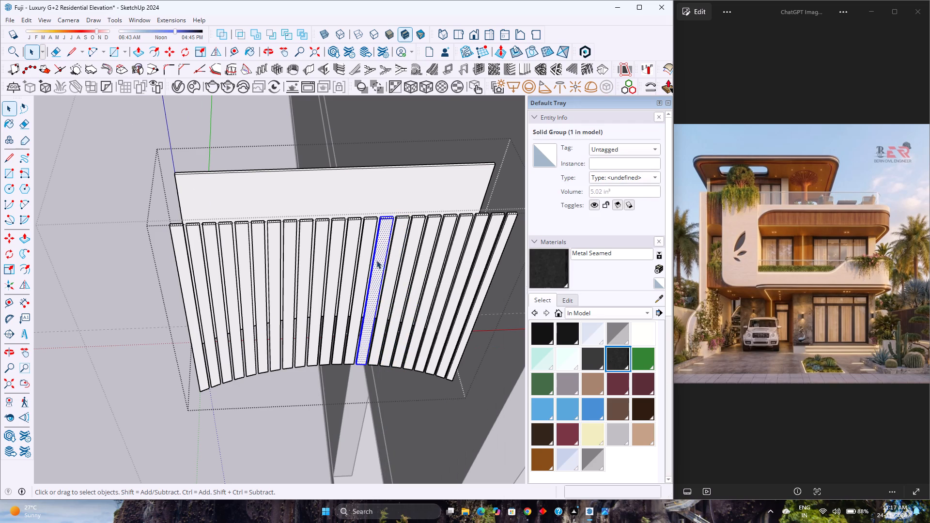
right_click(370, 246)
click(395, 310)
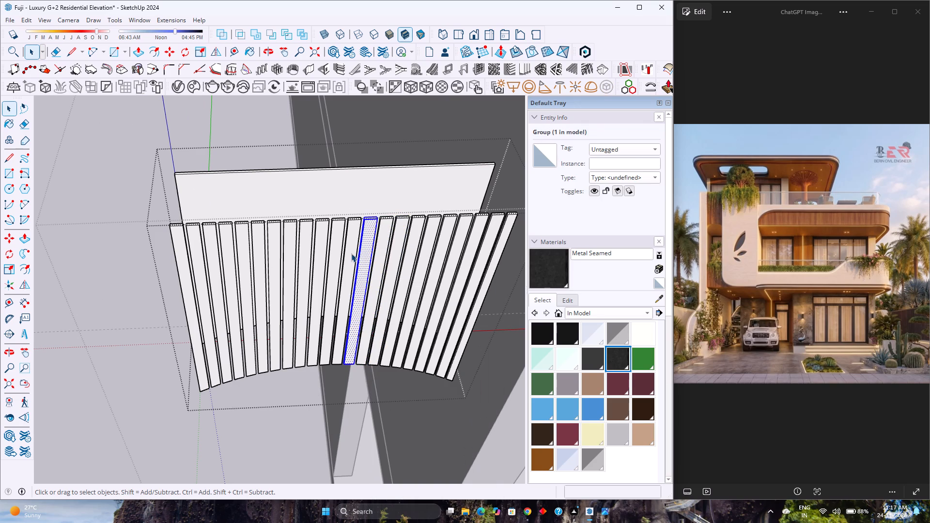
Explode the following six louvre groups one by one, continuing leftward from the middle of the row.
right_click(348, 240)
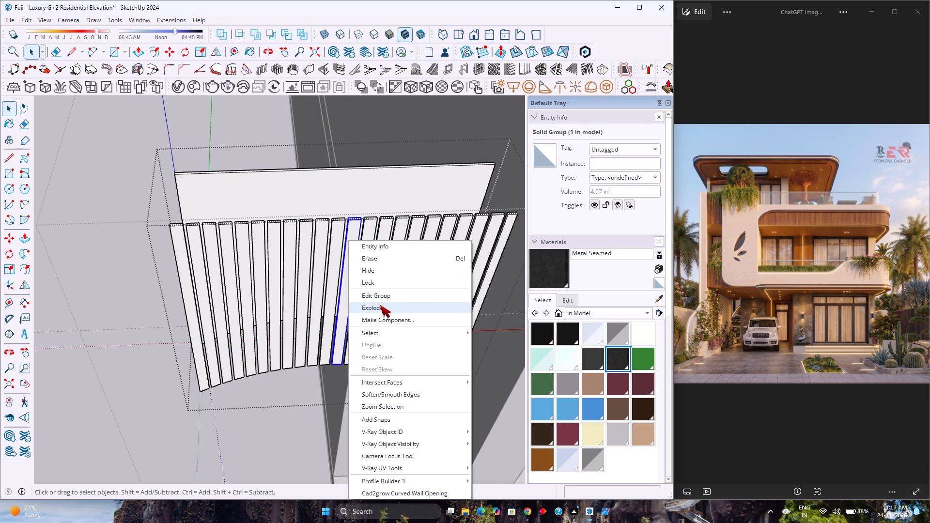
click(380, 305)
right_click(336, 243)
click(363, 308)
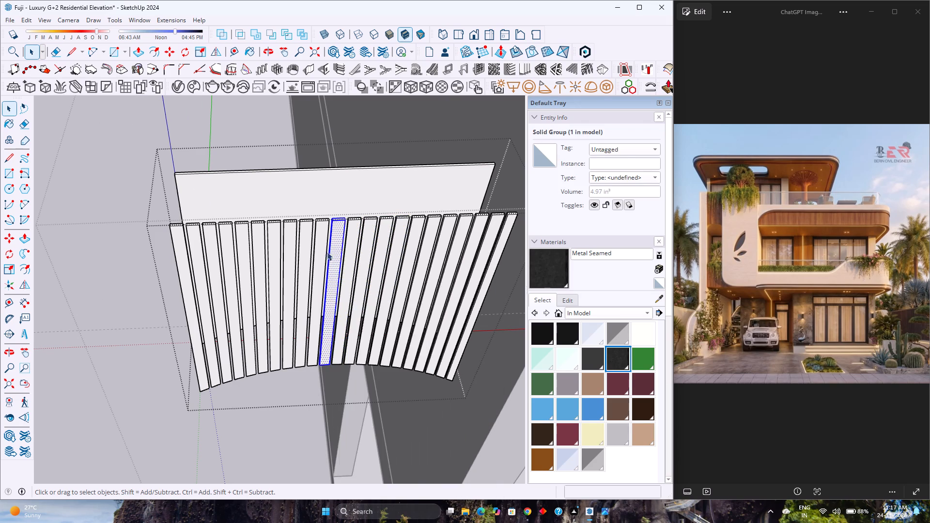
right_click(322, 244)
click(345, 306)
right_click(307, 249)
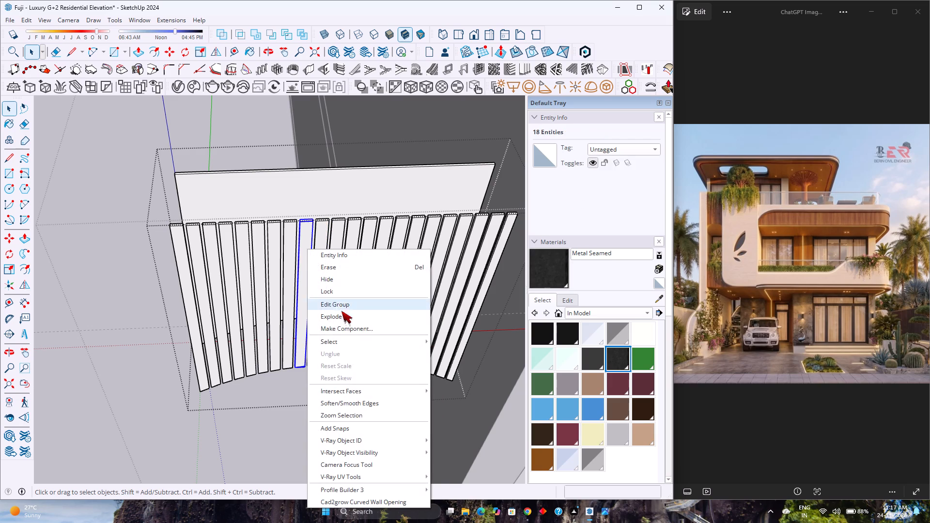
click(343, 313)
right_click(294, 241)
click(327, 313)
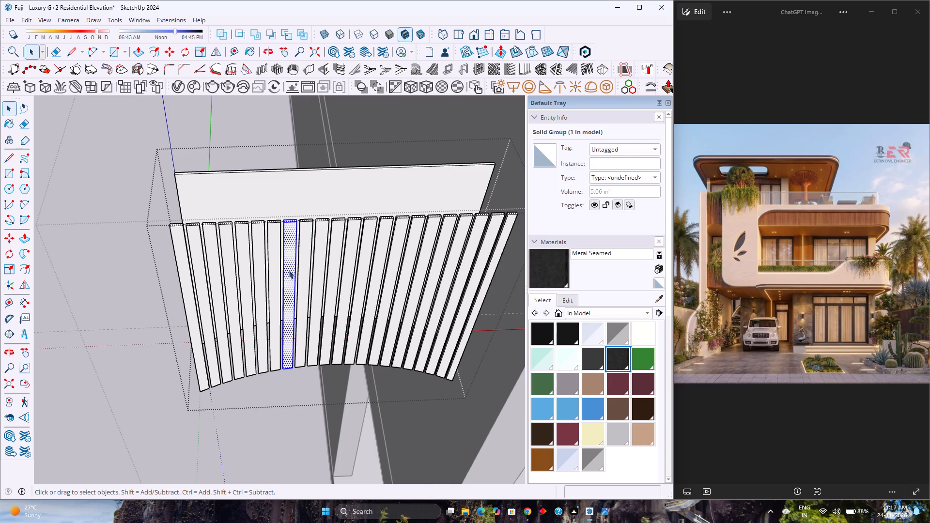
right_click(273, 254)
click(304, 317)
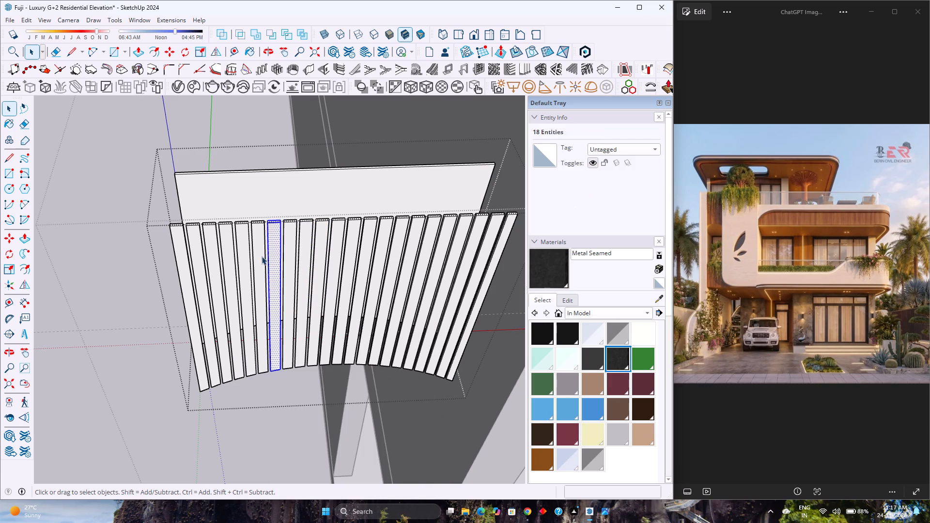
Explode the remaining six louvre groups one by one, finishing with the outermost louvre at the left-hand end.
right_click(262, 256)
click(297, 321)
right_click(245, 263)
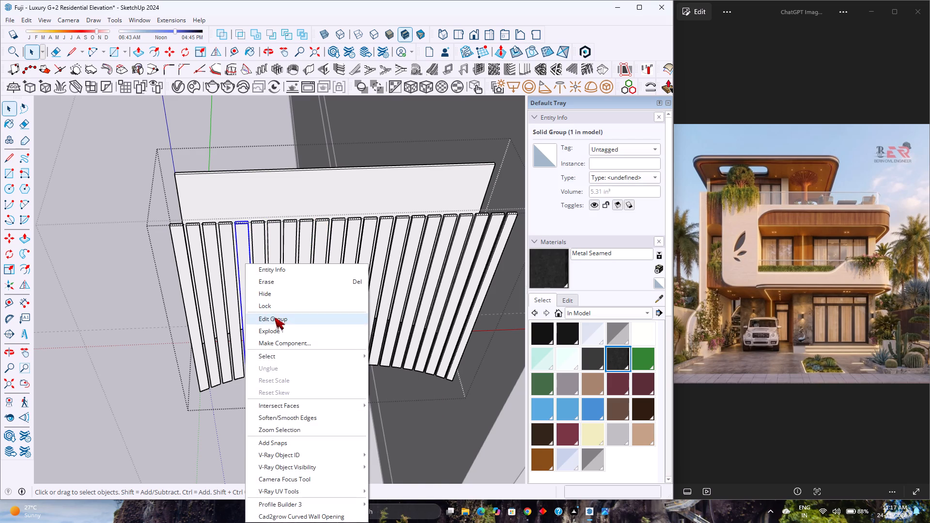
click(273, 326)
click(231, 281)
right_click(231, 281)
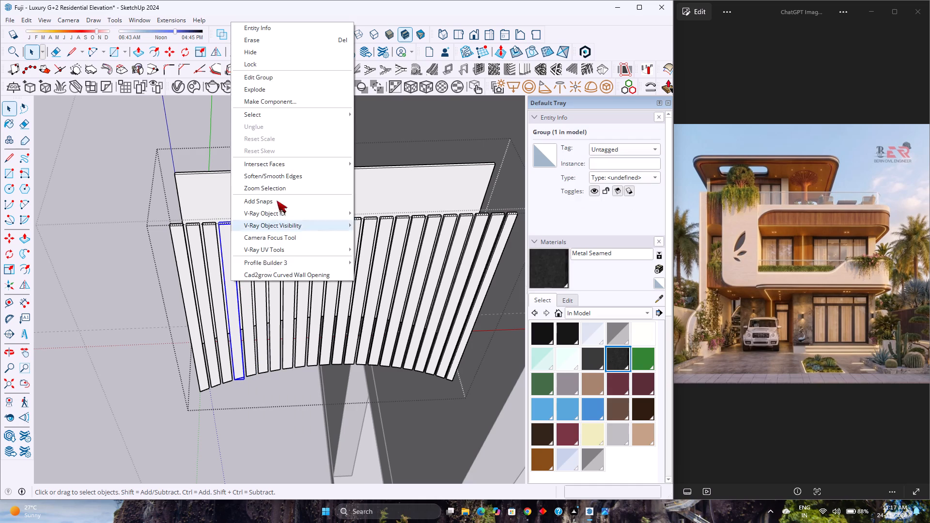
click(305, 93)
right_click(210, 247)
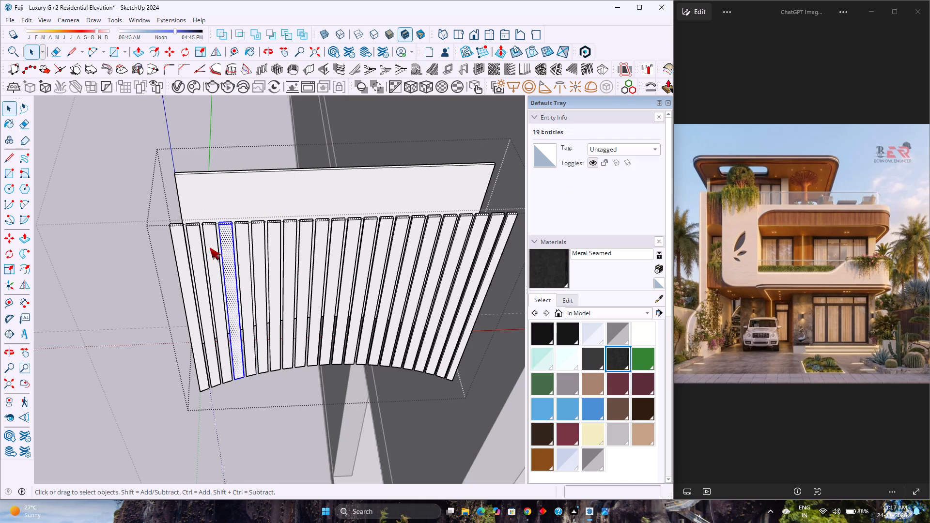
click(236, 315)
right_click(201, 282)
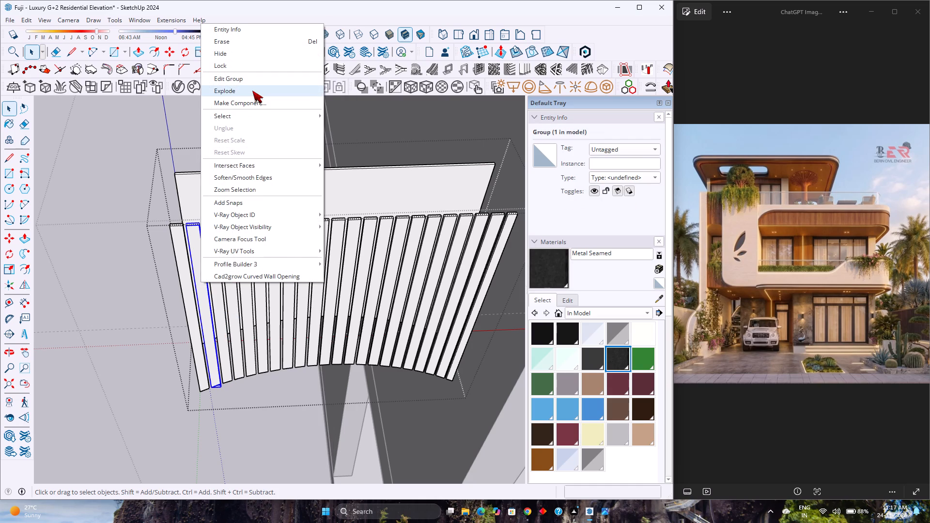
click(252, 91)
right_click(184, 261)
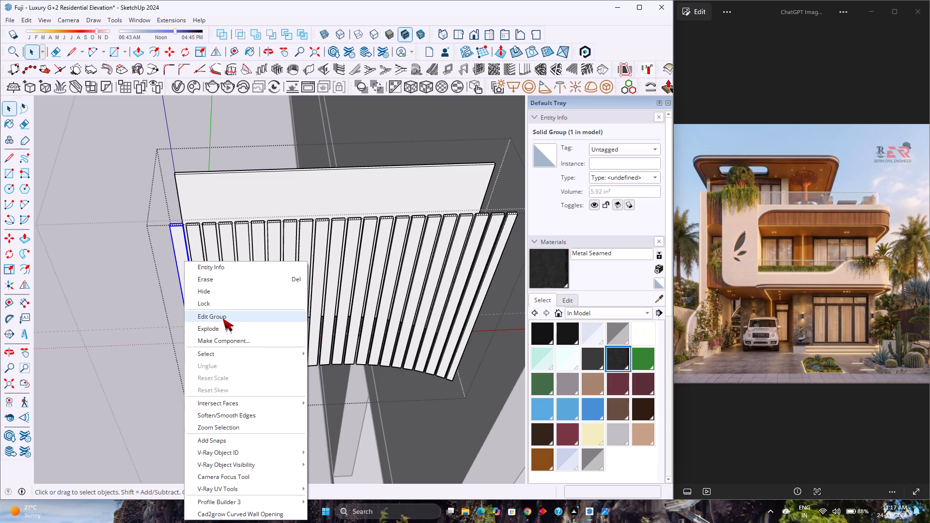
click(230, 331)
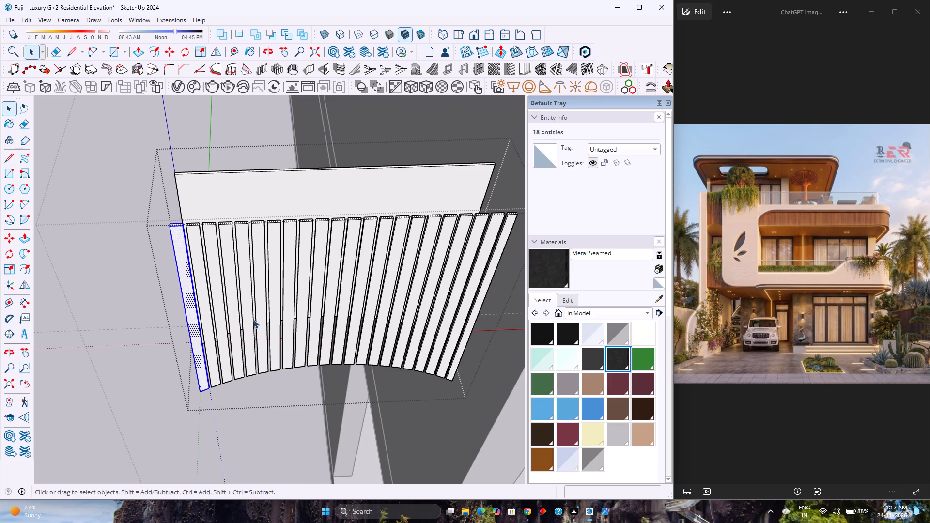
Copy the front faces of all the louvres 6 inches forward along the green axis, away from the backing panel.
scroll(198, 369, up, 3)
click(198, 369)
scroll(204, 369, up, 2)
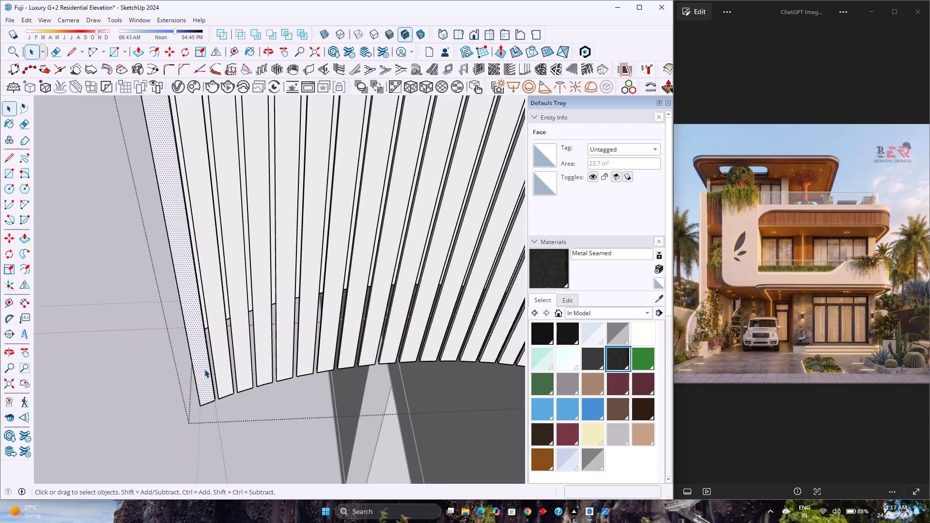
scroll(204, 369, up, 3)
ctrl+click(228, 391)
ctrl+click(258, 377)
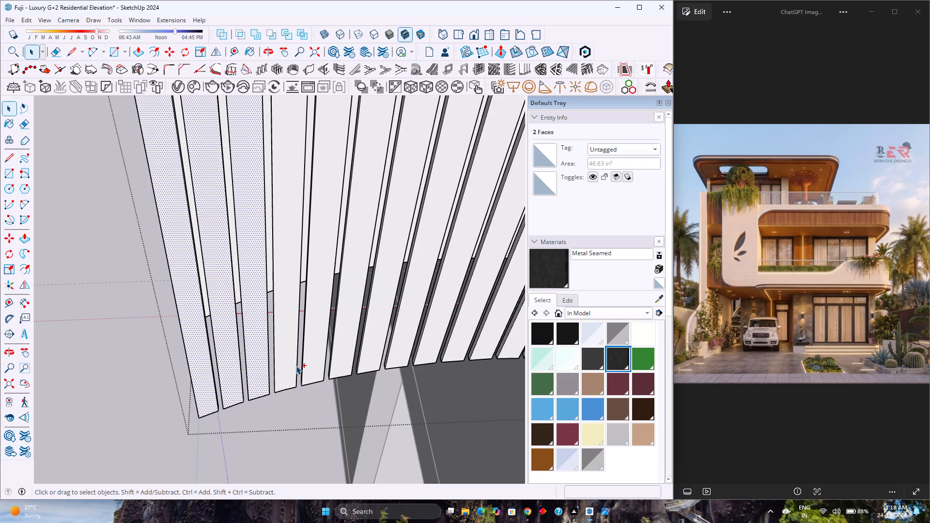
ctrl+click(293, 367)
ctrl+click(314, 367)
ctrl+click(346, 364)
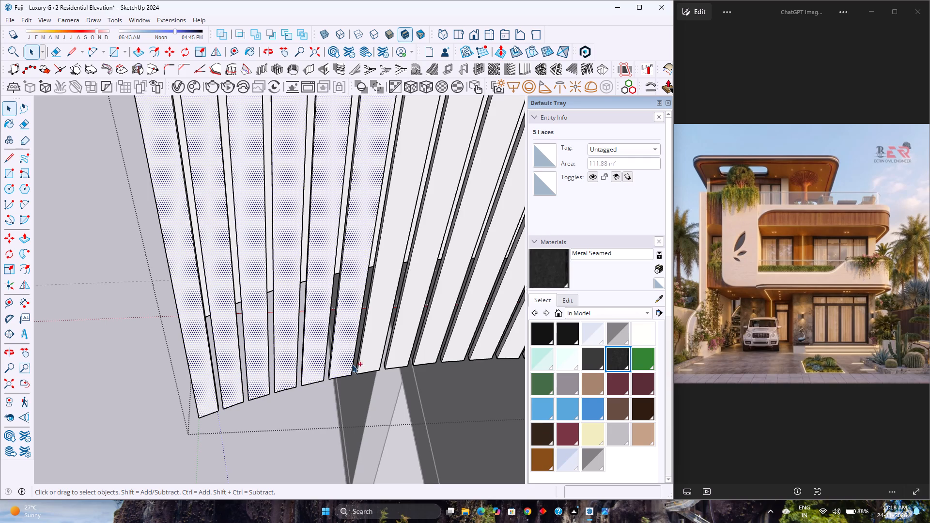
ctrl+click(376, 361)
scroll(294, 384, down, 7)
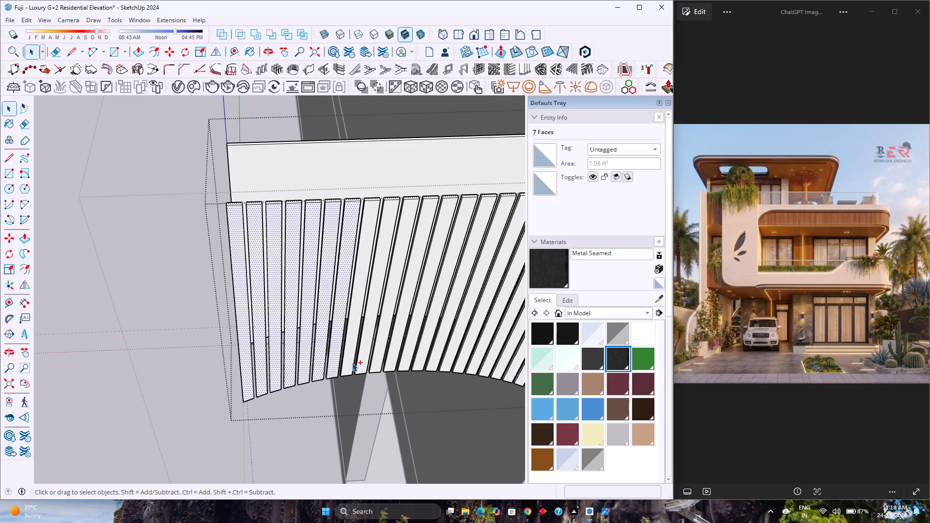
ctrl+click(350, 363)
ctrl+click(363, 367)
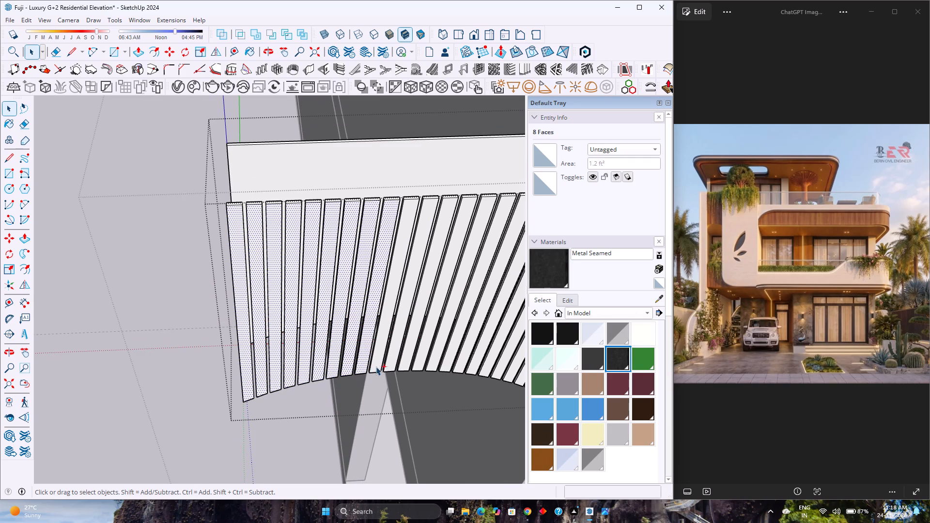
ctrl+click(377, 366)
ctrl+click(392, 362)
scroll(265, 389, down, 4)
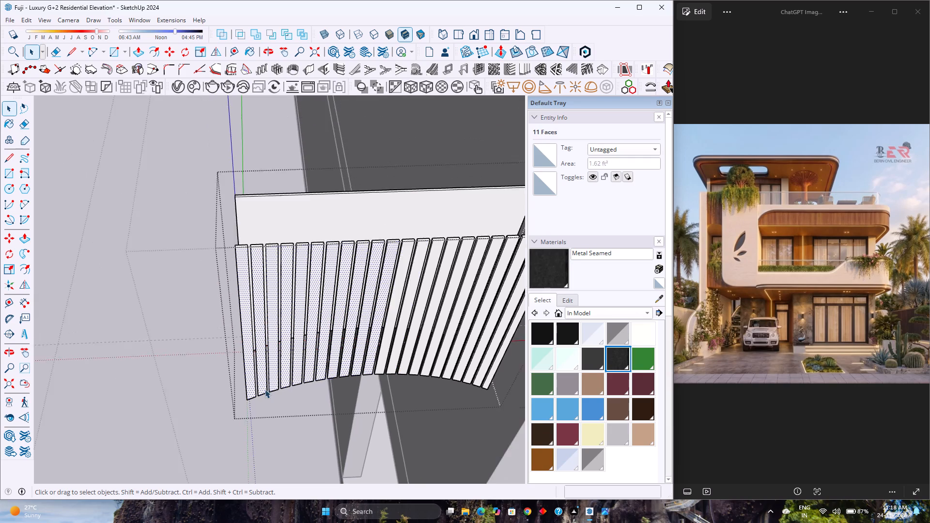
scroll(263, 388, down, 2)
scroll(307, 382, up, 3)
scroll(357, 381, up, 4)
scroll(356, 374, down, 3)
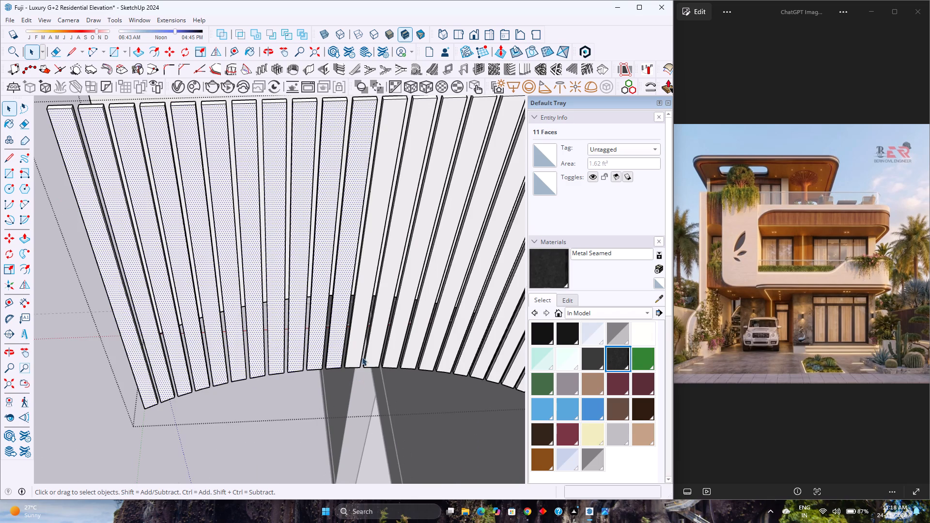
ctrl+click(356, 359)
ctrl+click(368, 359)
scroll(238, 388, down, 4)
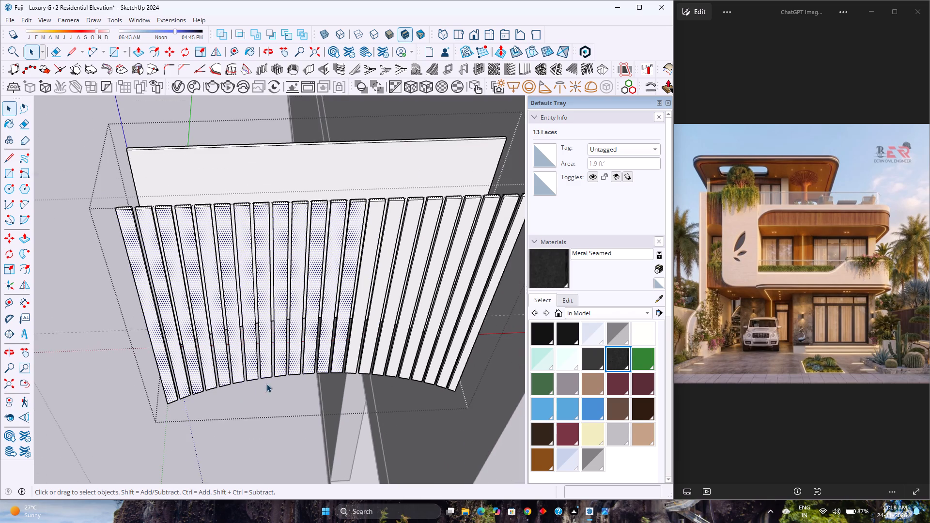
scroll(357, 363, up, 3)
ctrl+click(352, 363)
ctrl+click(368, 364)
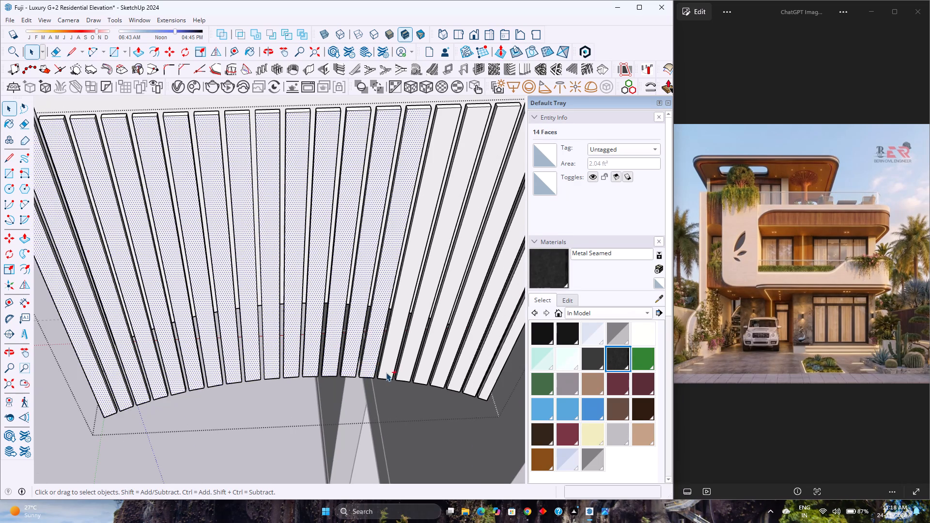
ctrl+click(388, 373)
ctrl+click(403, 374)
ctrl+click(422, 372)
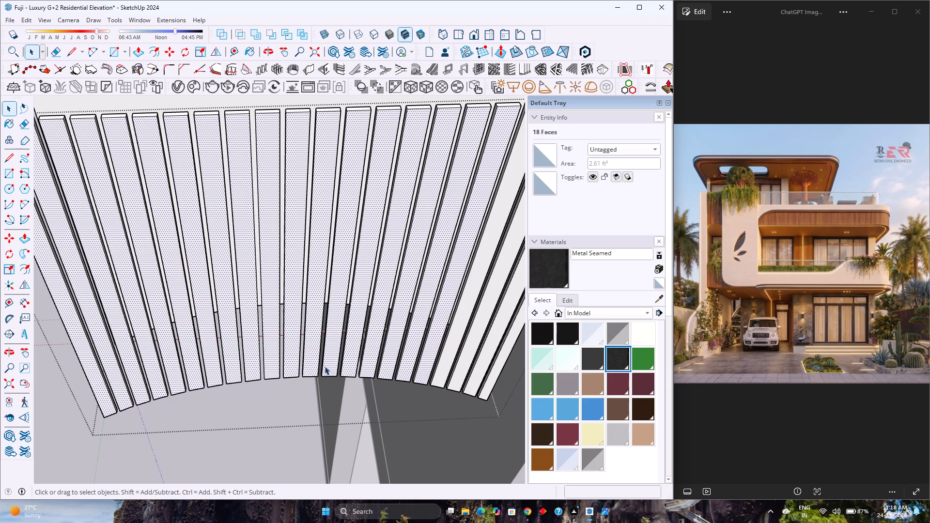
scroll(247, 415, down, 1)
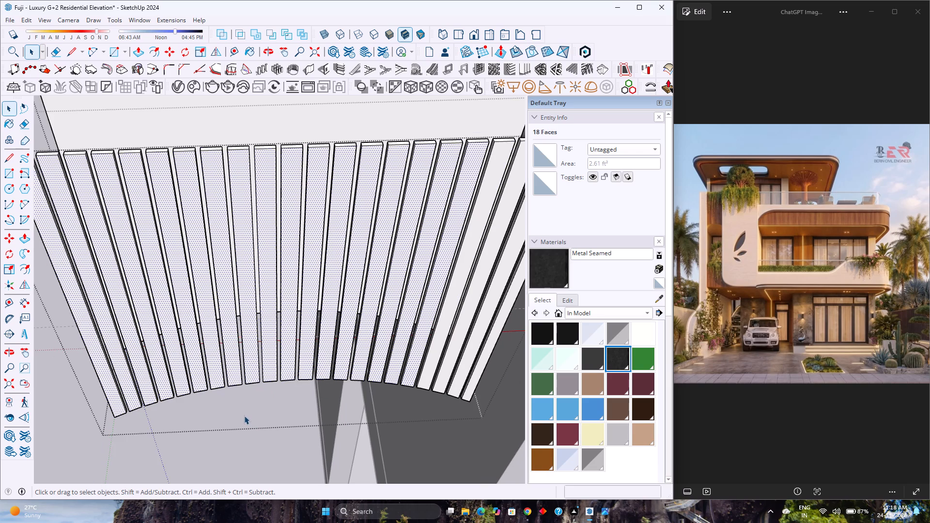
scroll(241, 411, down, 1)
scroll(462, 362, up, 1)
ctrl+click(409, 380)
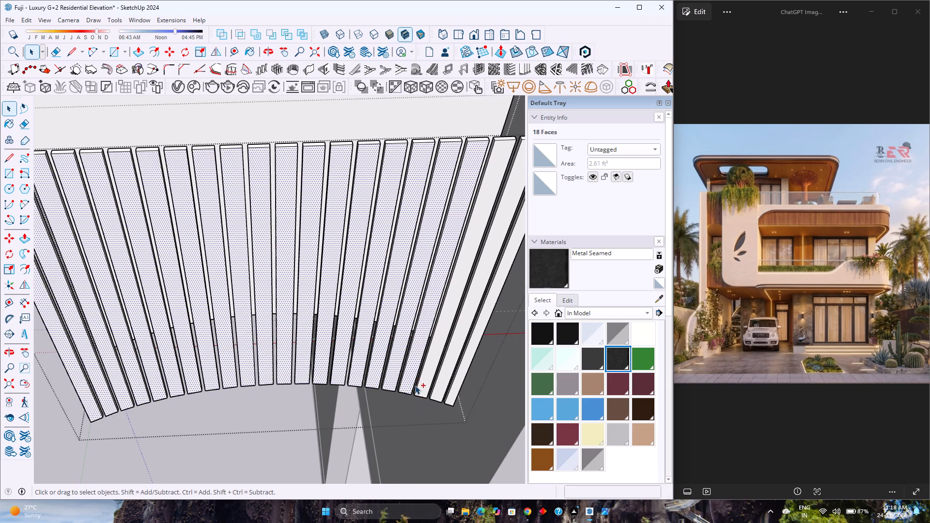
ctrl+click(420, 389)
ctrl+click(442, 389)
ctrl+click(451, 395)
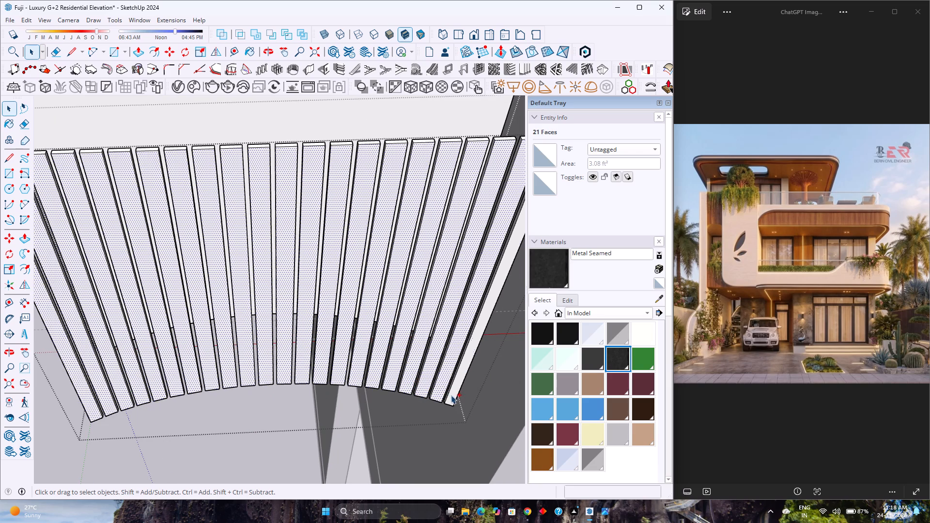
scroll(347, 349, down, 8)
middle_drag(260, 346, 365, 393)
scroll(274, 309, up, 2)
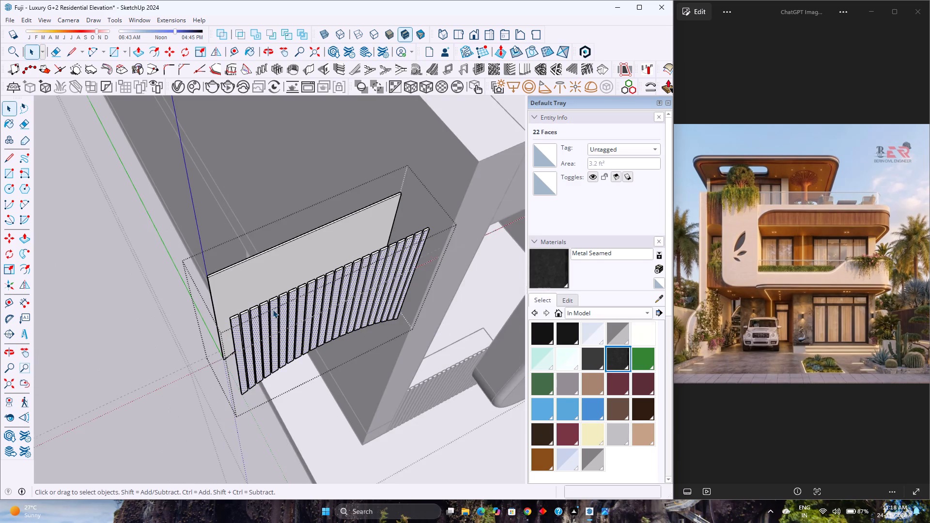
scroll(273, 309, up, 6)
key(m)
scroll(136, 345, up, 5)
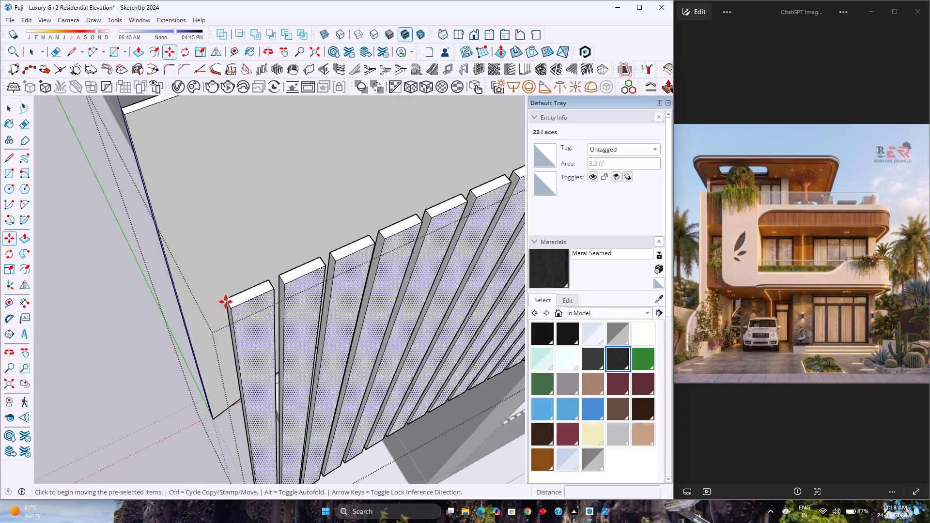
click(226, 300)
scroll(248, 332, down, 7)
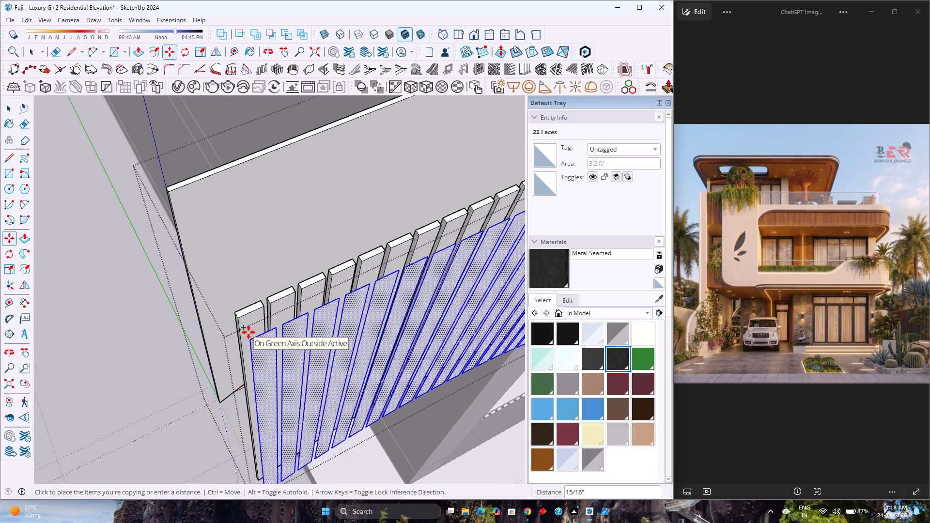
scroll(248, 332, down, 2)
key(Left)
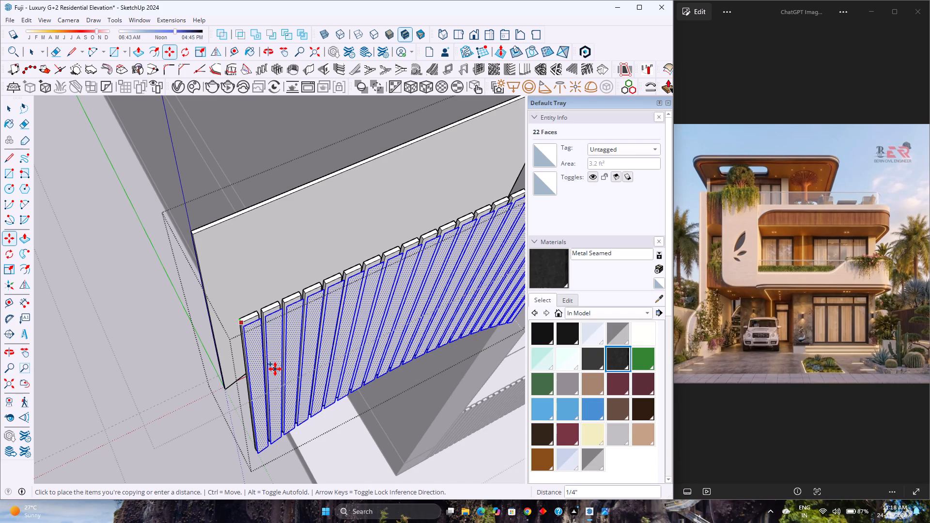
scroll(248, 347, down, 8)
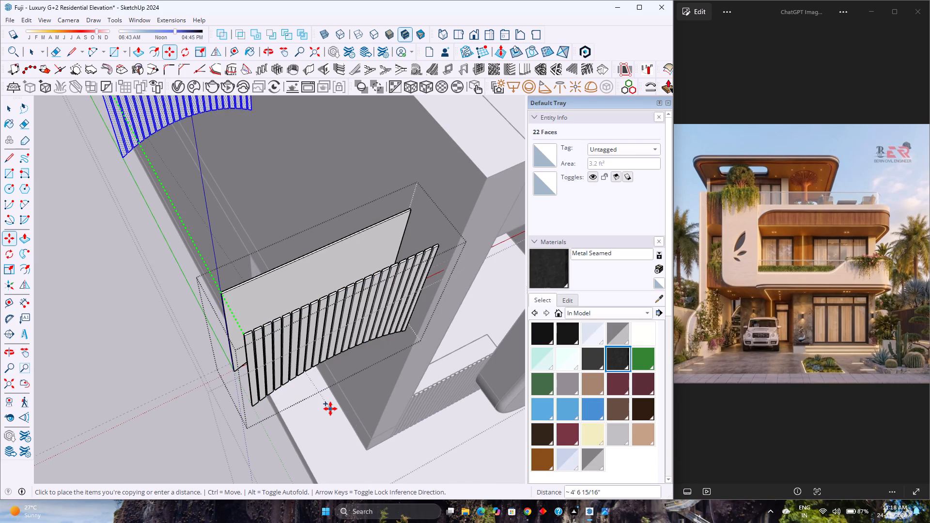
scroll(330, 409, down, 7)
middle_drag(332, 398, 339, 400)
middle_click(457, 426)
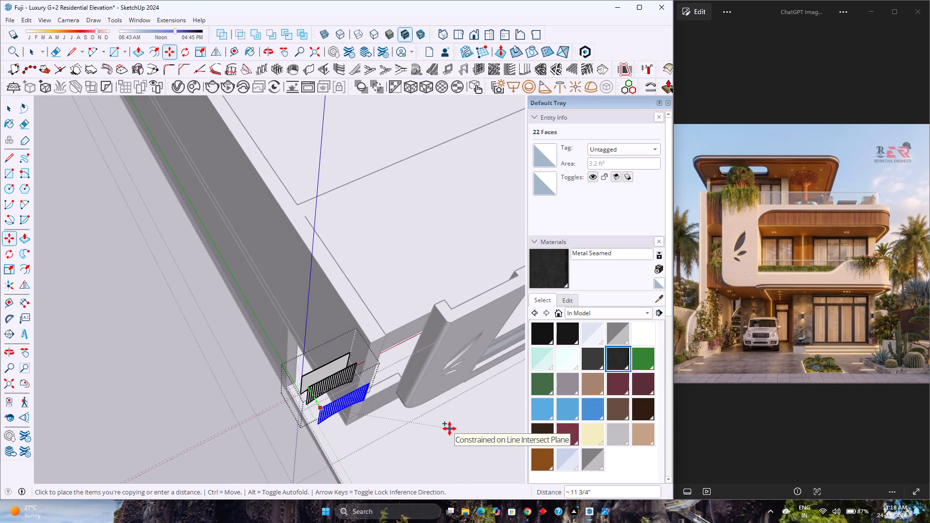
key(6)
key(Return)
scroll(337, 416, up, 7)
key(space)
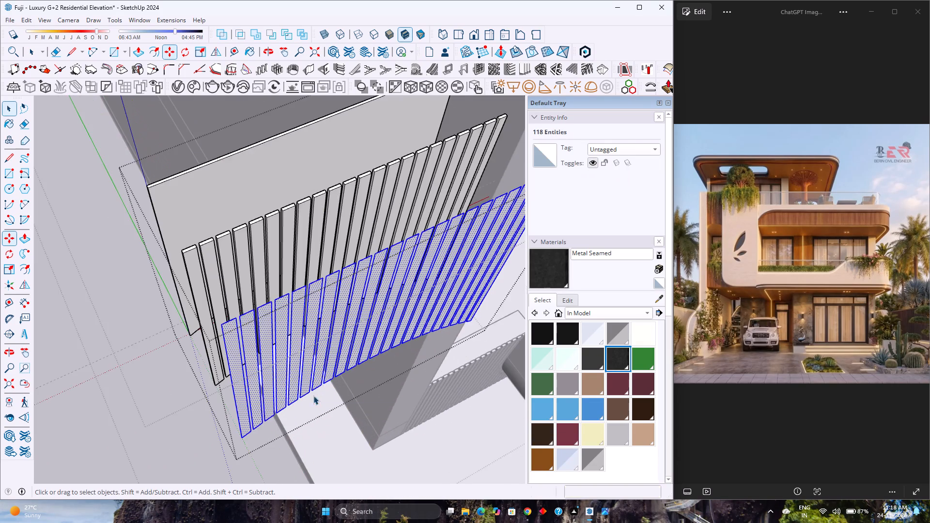
Delete the first twelve original solid louvres behind the copied faces, starting from the left-hand end of the row.
scroll(224, 303, up, 3)
click(192, 293)
triple_click(188, 277)
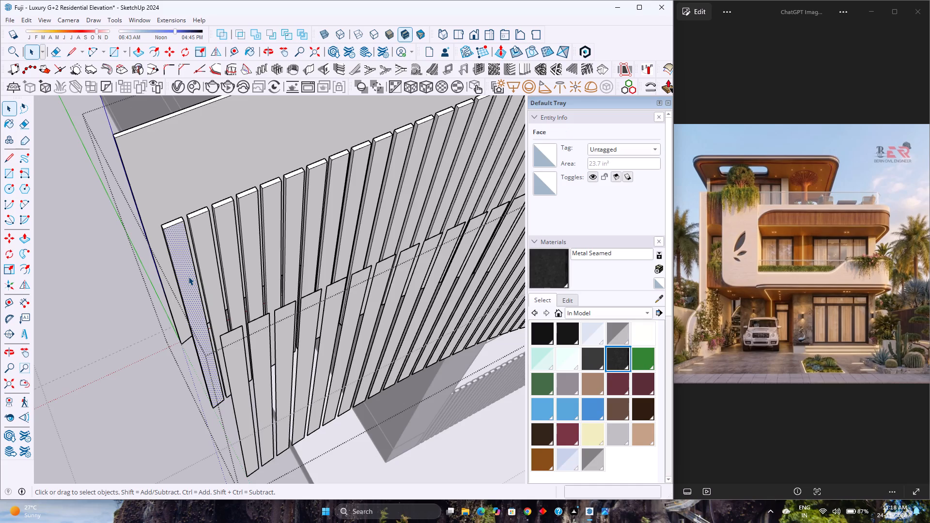
click(188, 277)
ctrl+triple_click(202, 268)
ctrl+triple_click(231, 256)
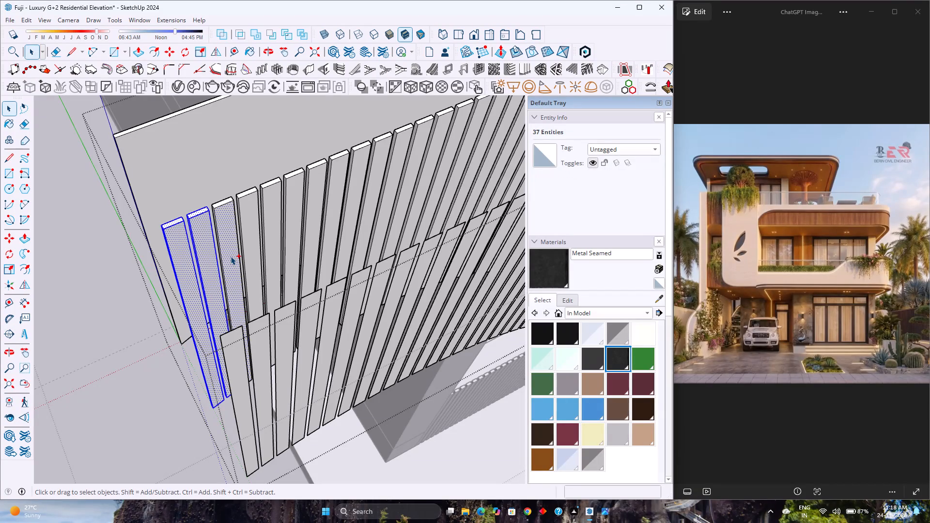
ctrl+click(231, 256)
ctrl+triple_click(251, 246)
ctrl+triple_click(278, 233)
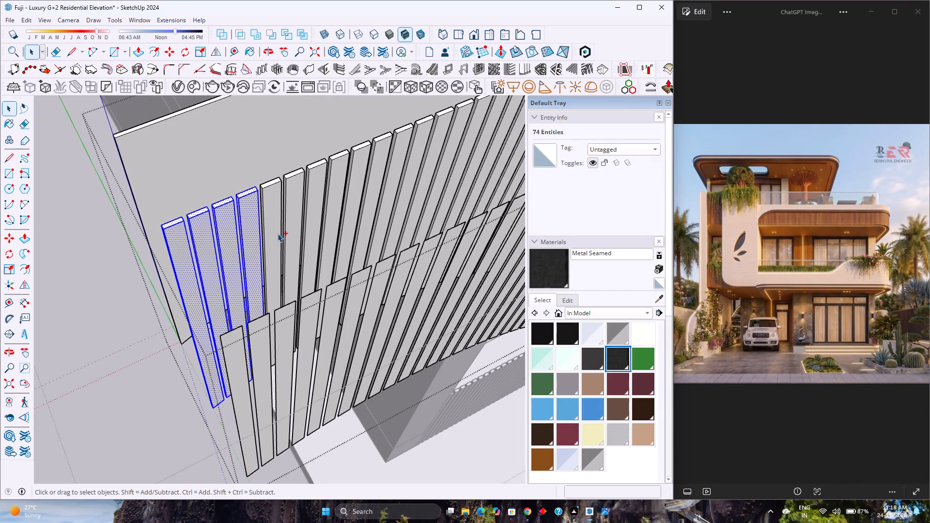
ctrl+click(278, 233)
ctrl+triple_click(293, 226)
ctrl+click(293, 226)
ctrl+triple_click(310, 212)
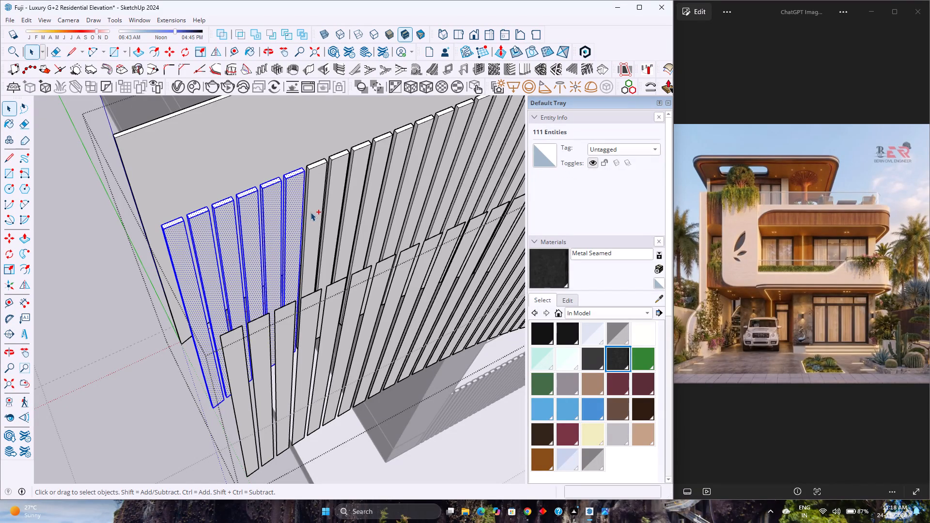
ctrl+triple_click(333, 204)
ctrl+click(333, 204)
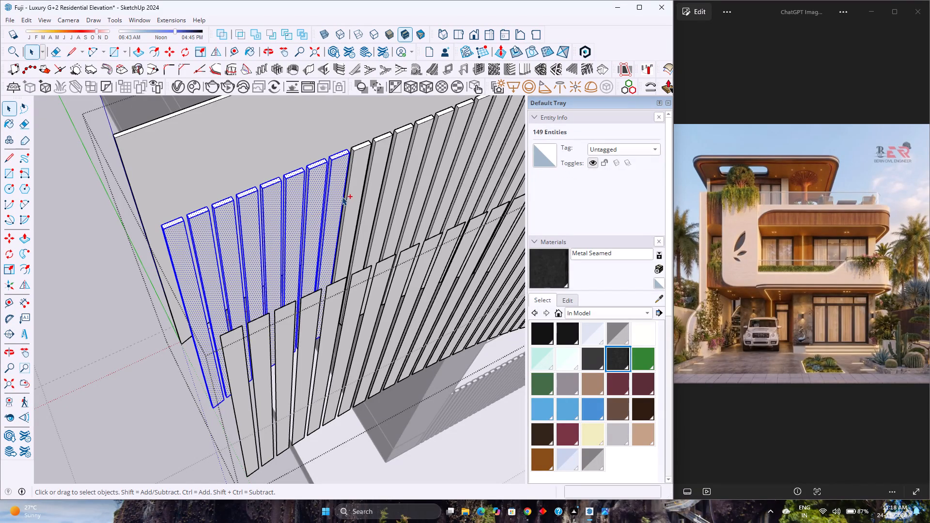
ctrl+triple_click(355, 188)
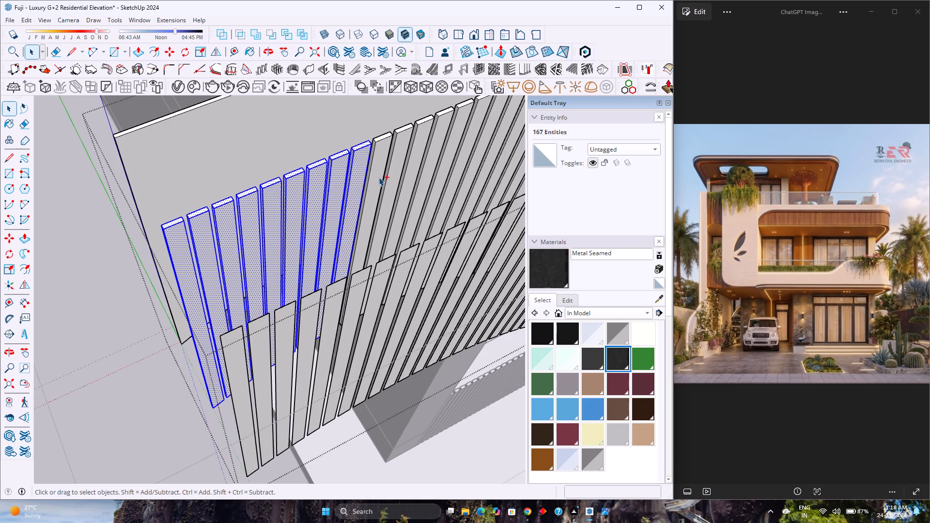
ctrl+triple_click(379, 177)
ctrl+click(379, 177)
ctrl+triple_click(394, 169)
ctrl+click(394, 169)
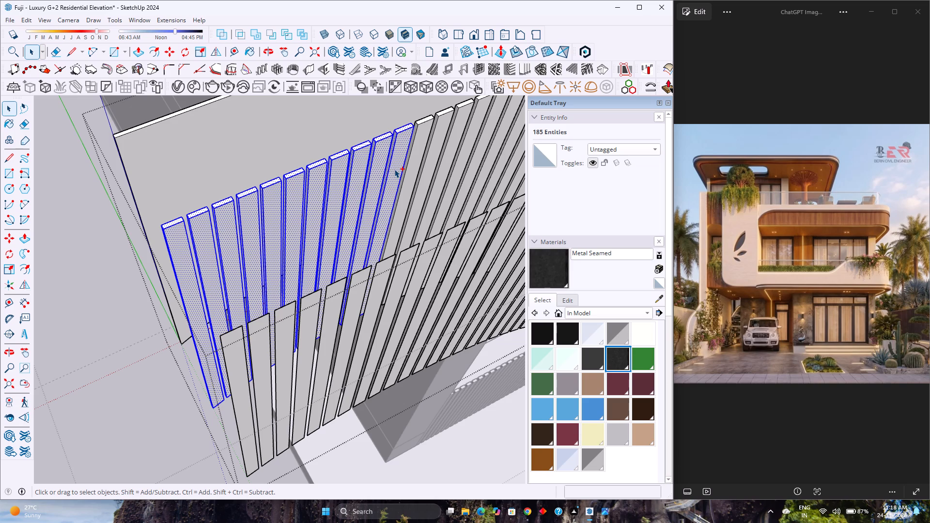
ctrl+triple_click(416, 161)
ctrl+click(416, 161)
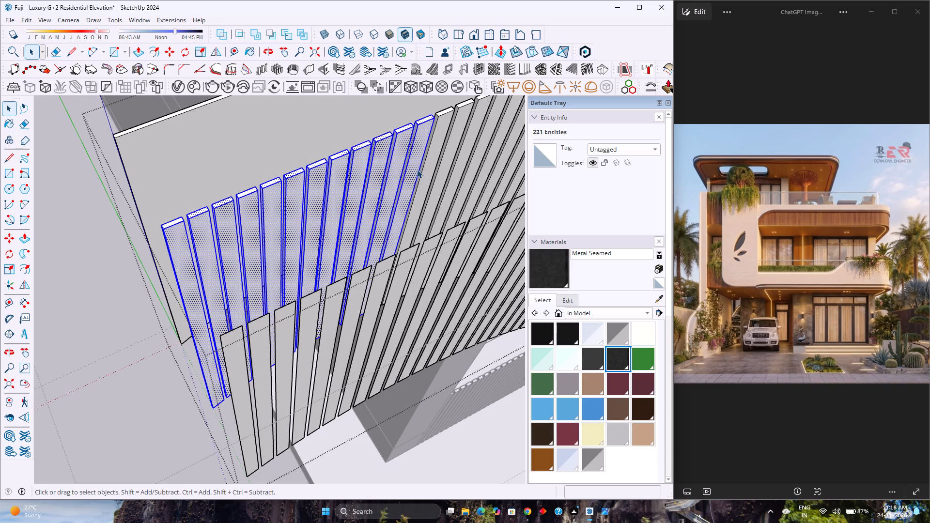
key(Delete)
Delete the remaining original solid louvres between the backing panel and the copied faces.
scroll(321, 246, down, 3)
middle_drag(325, 239, 226, 300)
middle_click(226, 300)
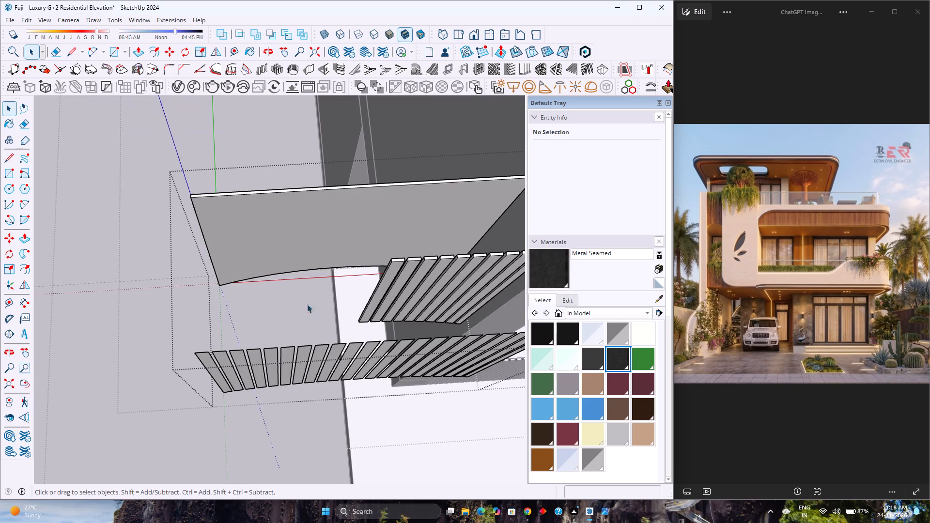
middle_drag(340, 304, 279, 324)
middle_click(302, 293)
scroll(302, 293, down, 3)
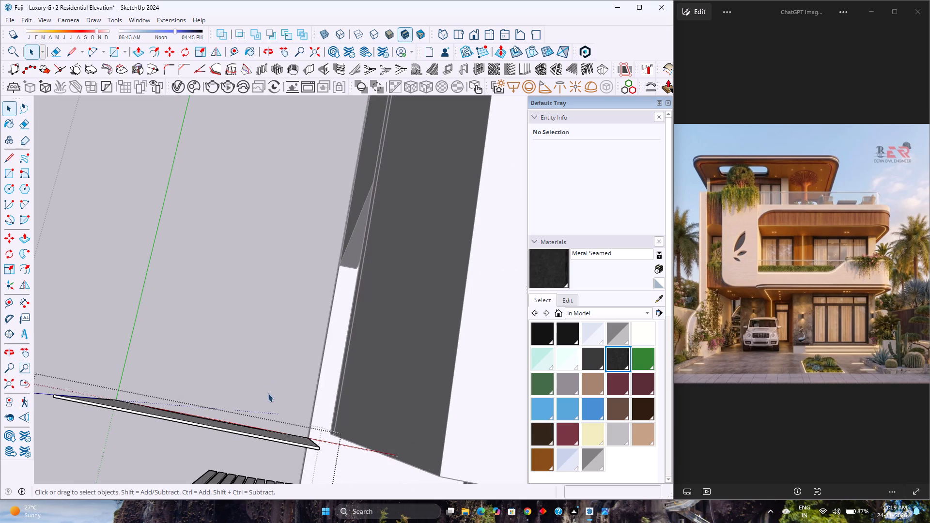
shift+middle_drag(279, 416, 319, 290)
shift+middle_click(319, 290)
drag(206, 346, 299, 397)
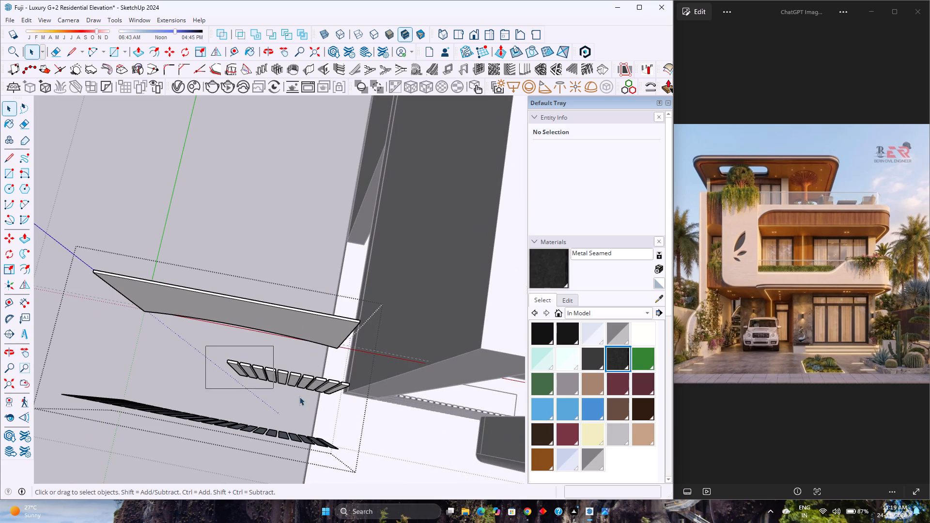
drag(299, 397, 204, 372)
middle_drag(205, 372, 231, 381)
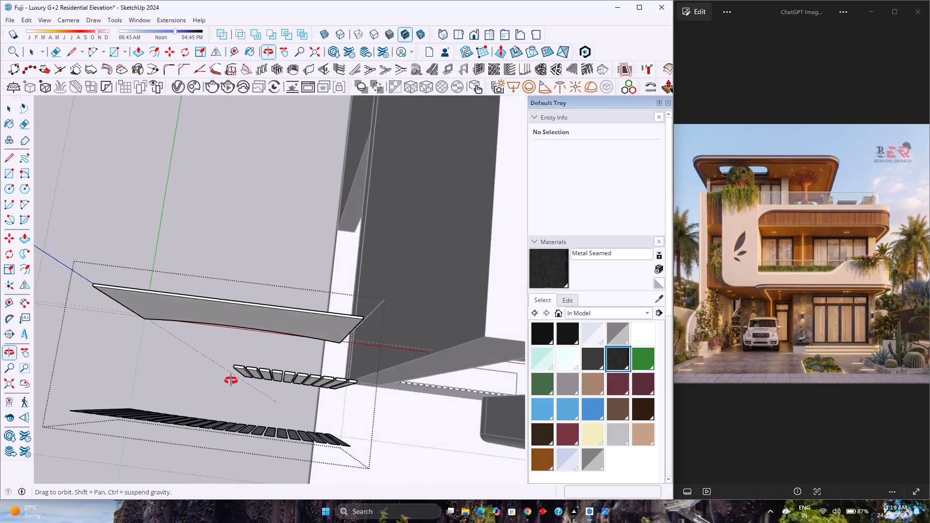
middle_drag(231, 381, 257, 391)
middle_click(257, 391)
drag(242, 369, 381, 388)
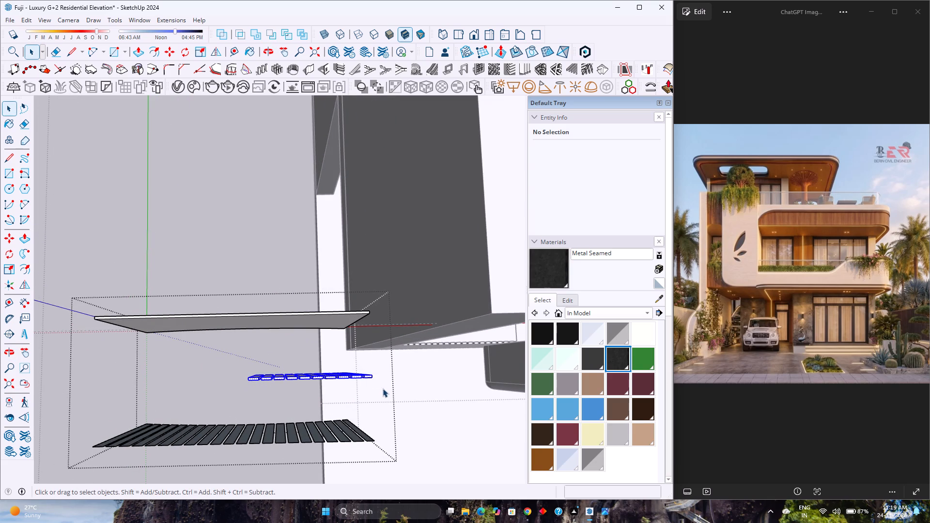
key(Delete)
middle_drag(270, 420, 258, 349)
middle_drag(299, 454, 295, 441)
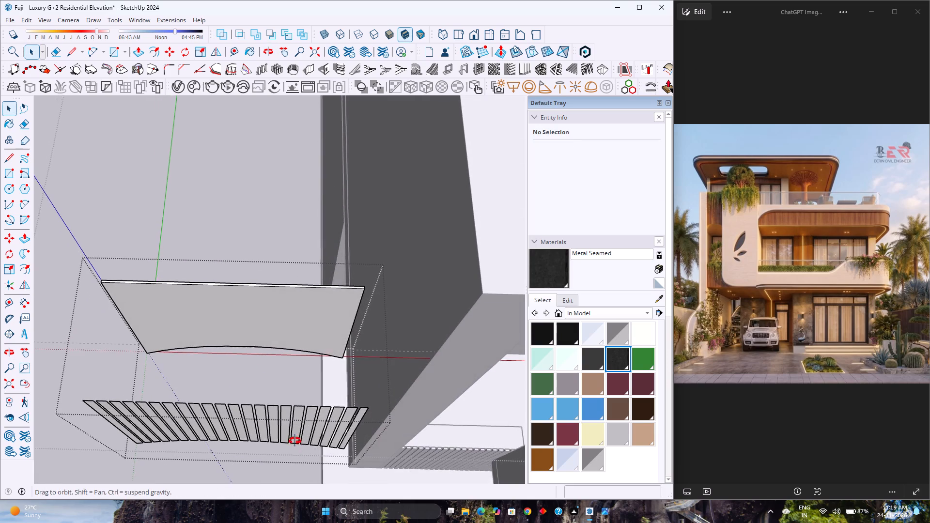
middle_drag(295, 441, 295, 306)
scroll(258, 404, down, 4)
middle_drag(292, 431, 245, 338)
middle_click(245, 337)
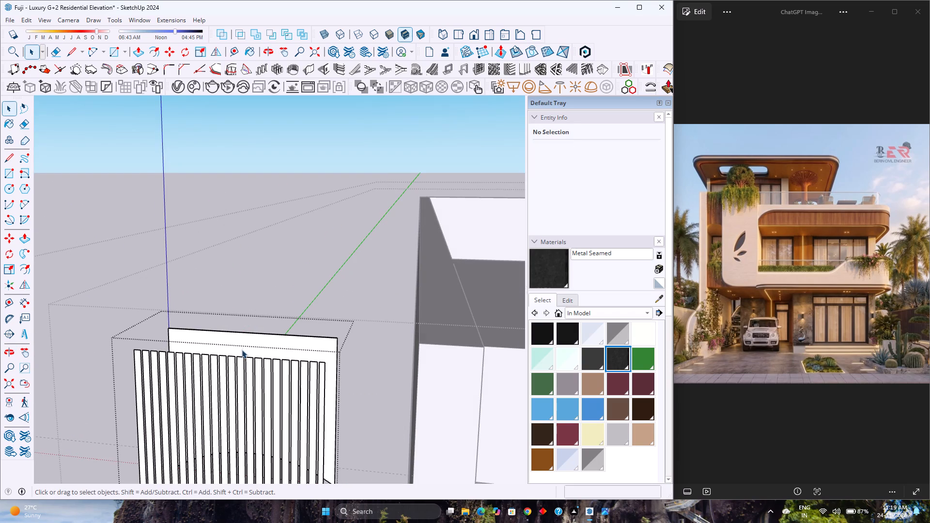
Extrude the copied louvre face at the left-hand end of the cladding by 0.25 inch.
key(p)
scroll(152, 390, up, 3)
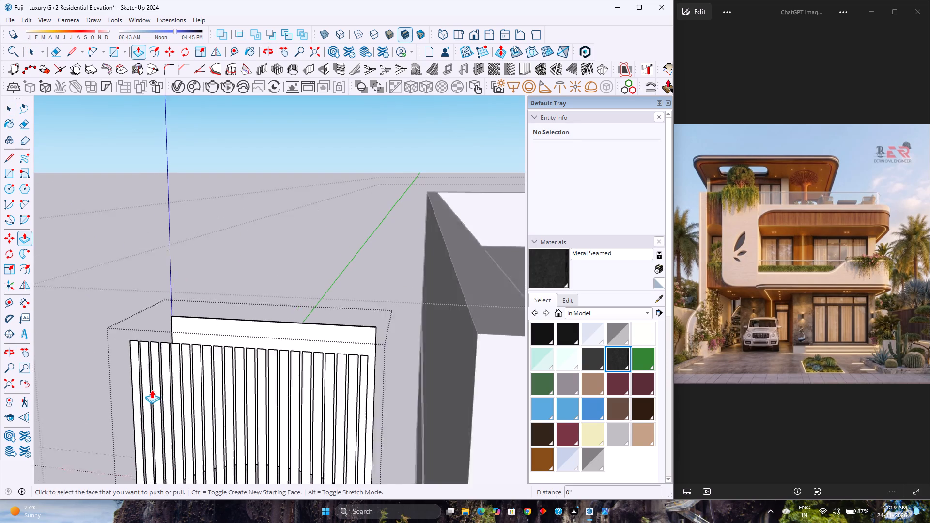
scroll(152, 390, up, 4)
click(126, 384)
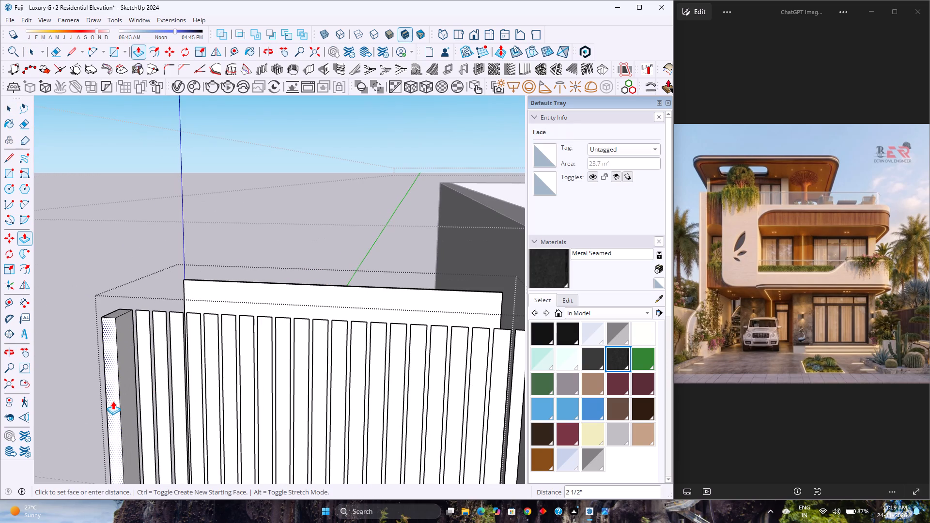
text(0.25)
key(Return)
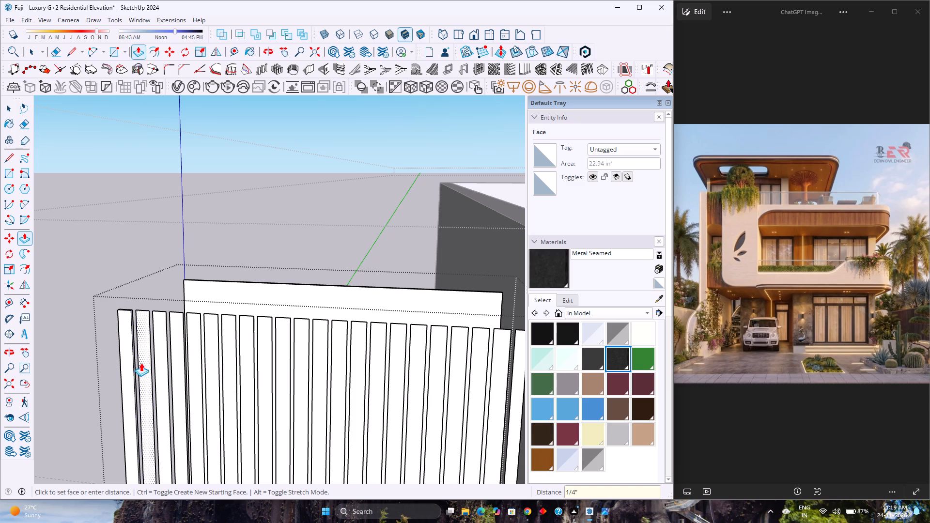
Repeat the same 0.25-inch extrusion on the next twelve louvre faces, working rightward along the row.
double_click(142, 363)
double_click(156, 353)
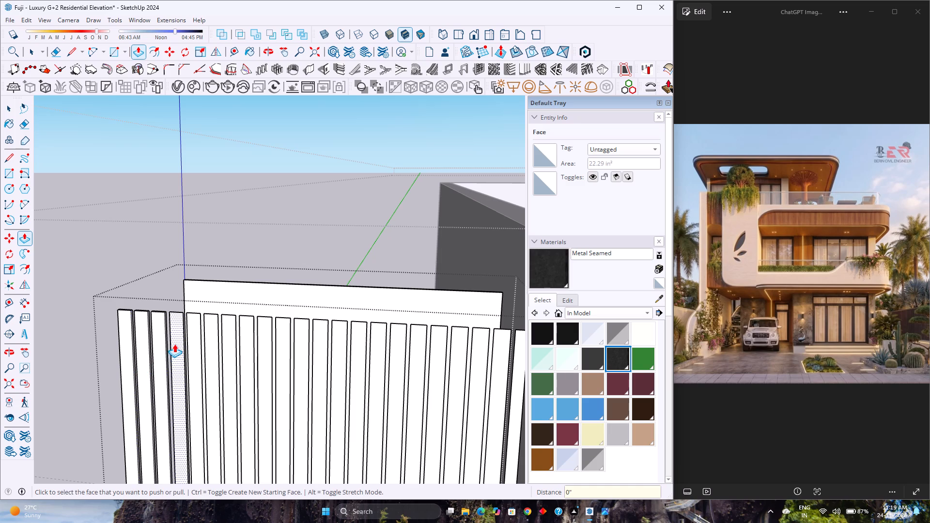
double_click(174, 344)
double_click(195, 335)
double_click(208, 331)
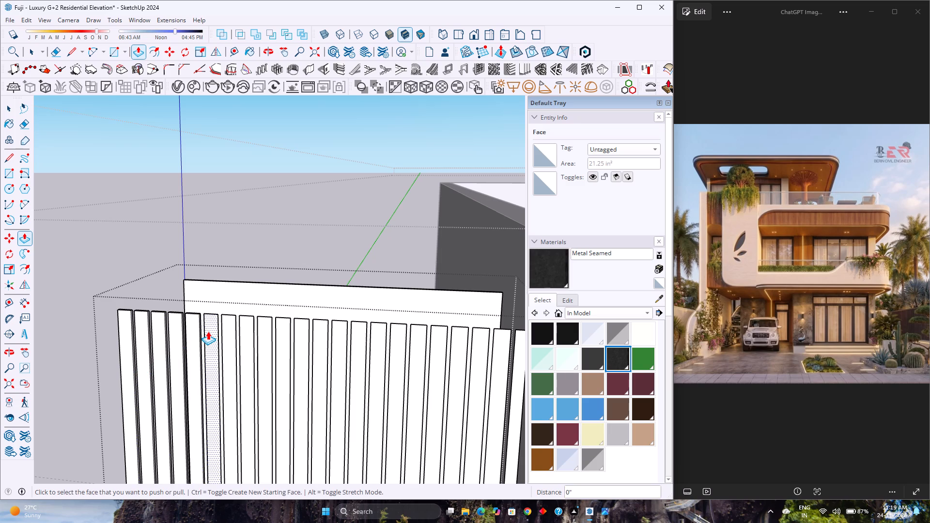
double_click(228, 334)
double_click(245, 331)
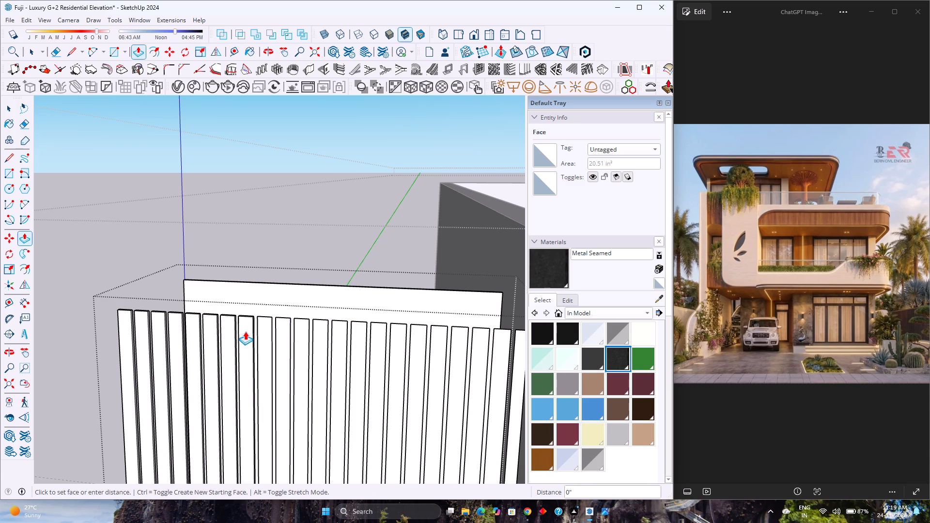
double_click(262, 332)
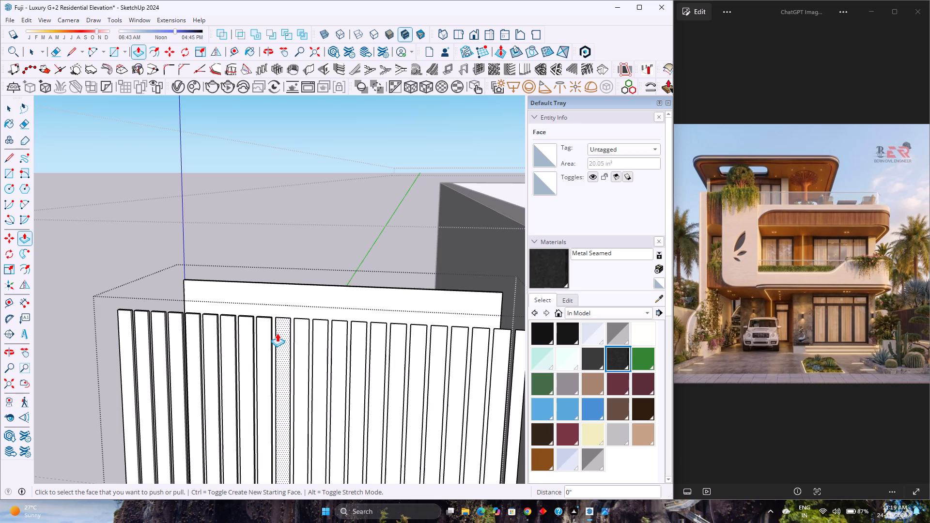
double_click(280, 333)
double_click(297, 332)
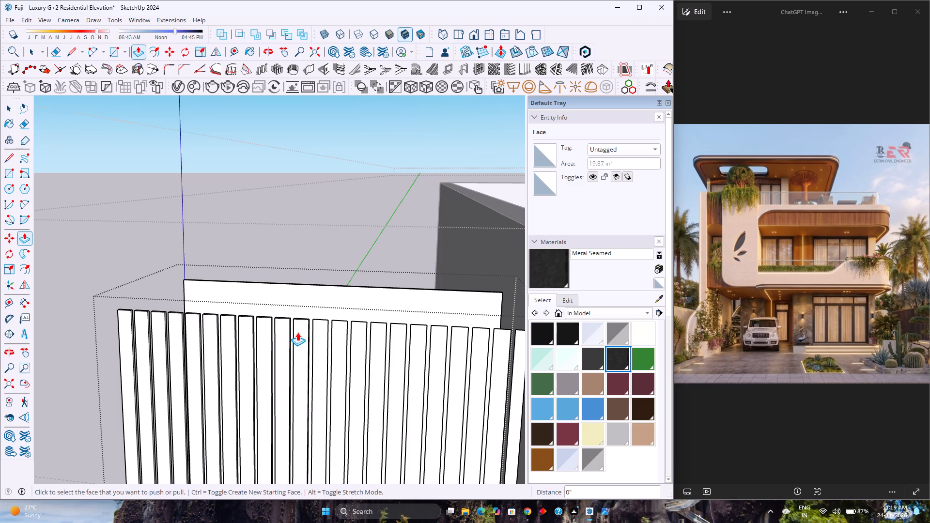
double_click(321, 335)
double_click(339, 337)
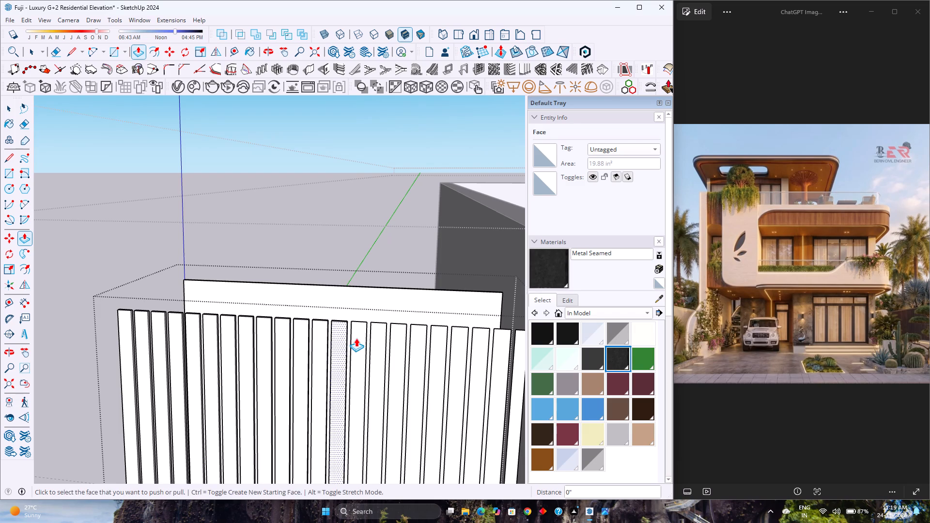
Repeat the 0.25-inch extrusion on the remaining louvre faces through to the right-hand end of the row.
double_click(356, 338)
double_click(375, 337)
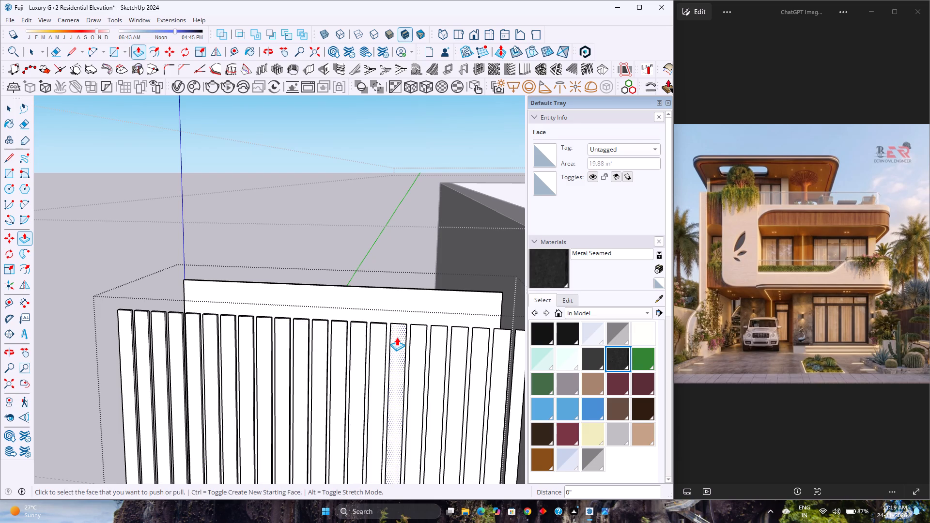
double_click(397, 337)
double_click(420, 336)
double_click(435, 336)
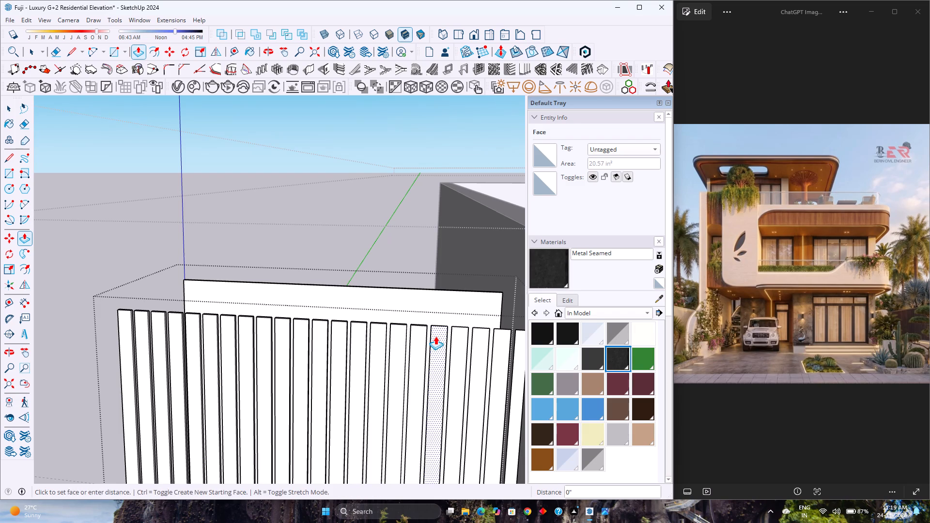
double_click(458, 337)
double_click(481, 338)
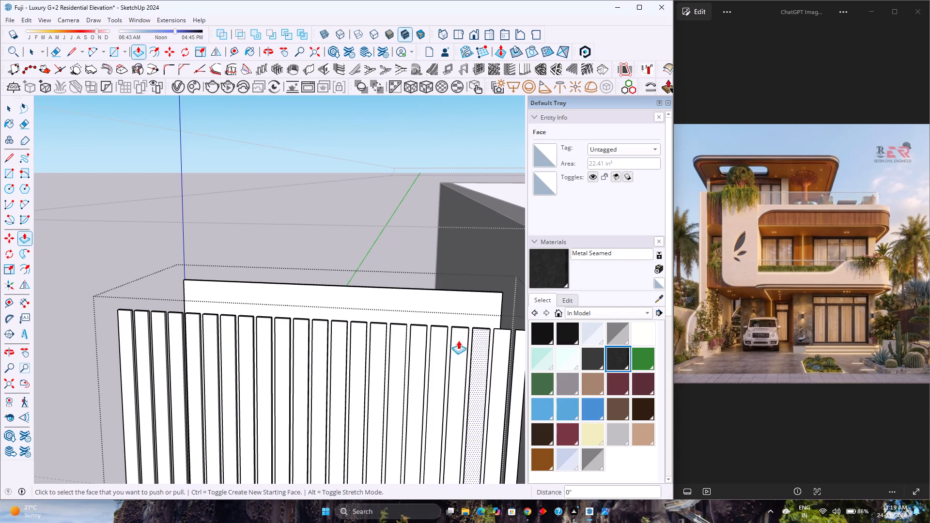
scroll(358, 341, down, 2)
scroll(478, 340, up, 3)
double_click(478, 340)
double_click(497, 340)
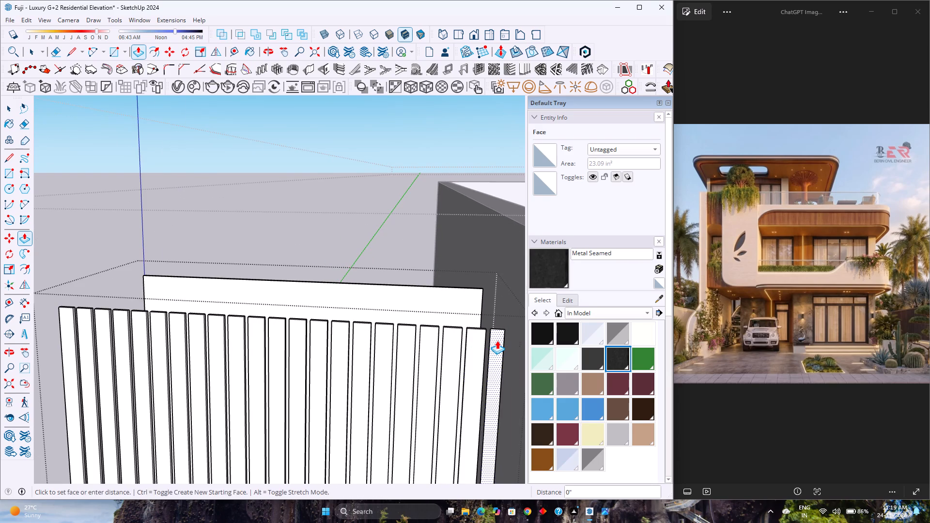
key(space)
Select all the extruded louvres in front of the backing panel and make them one group.
scroll(403, 346, down, 8)
middle_drag(392, 340, 407, 401)
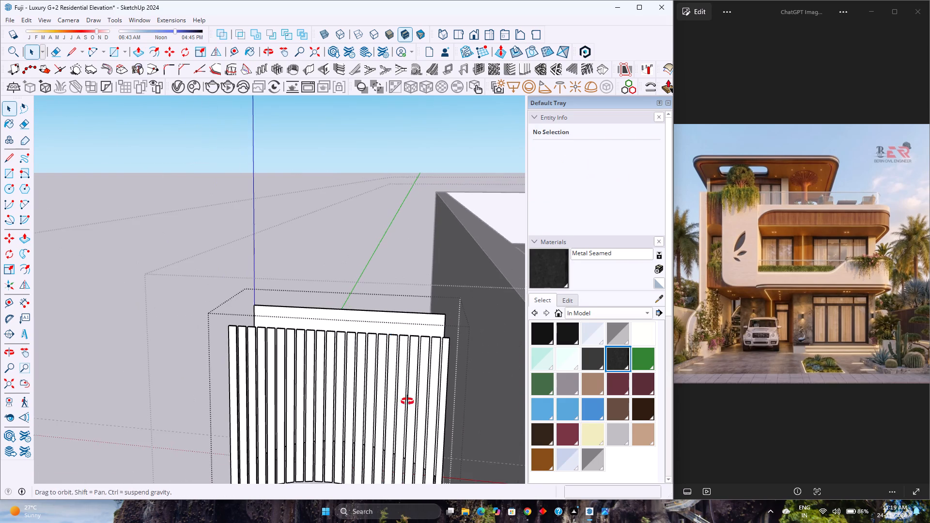
middle_drag(407, 401, 413, 447)
scroll(376, 335, down, 3)
middle_drag(374, 326, 387, 464)
drag(246, 356, 336, 398)
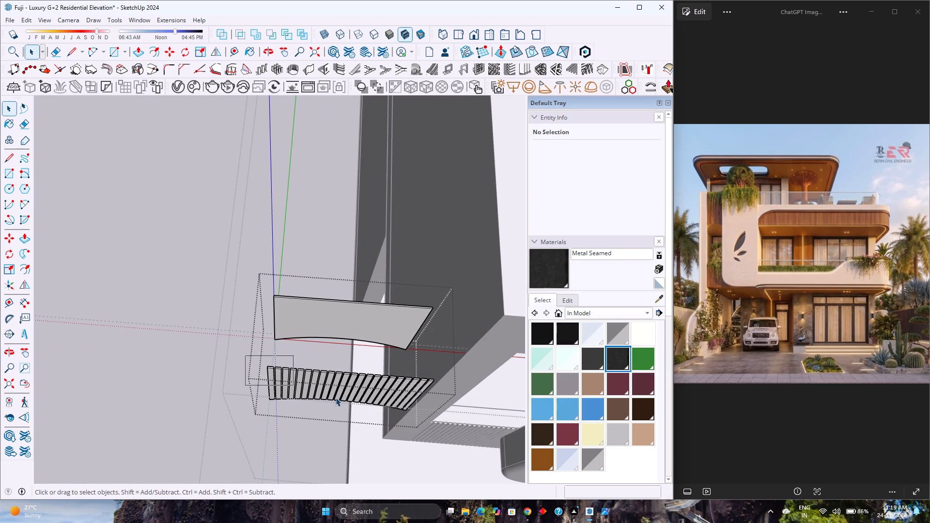
drag(336, 398, 456, 428)
right_click(368, 391)
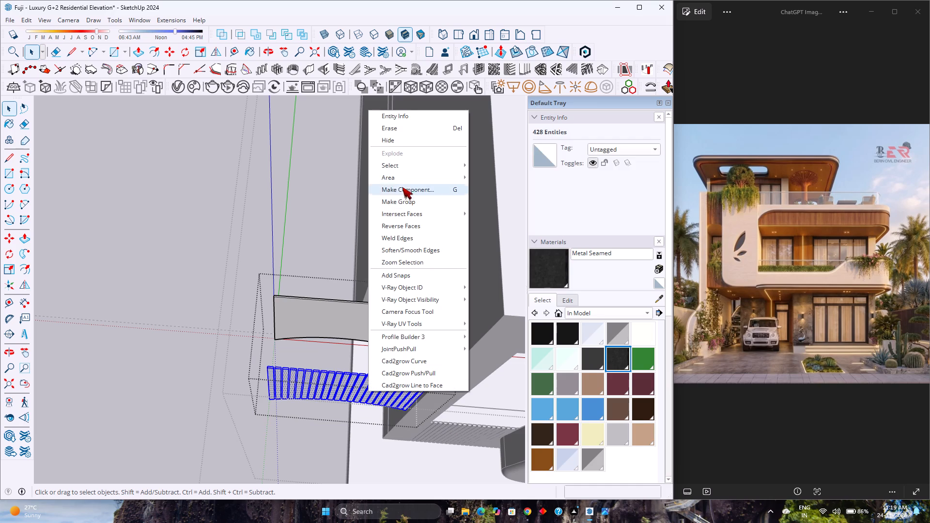
click(397, 203)
Move the louvre group back onto the backing panel, matching their upper left corners, and leave the cladding group.
key(m)
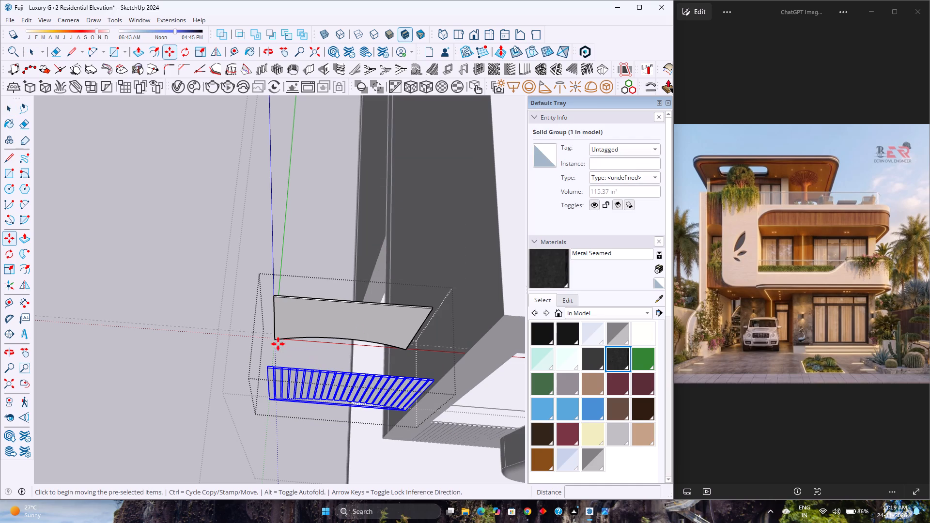
scroll(256, 360, up, 13)
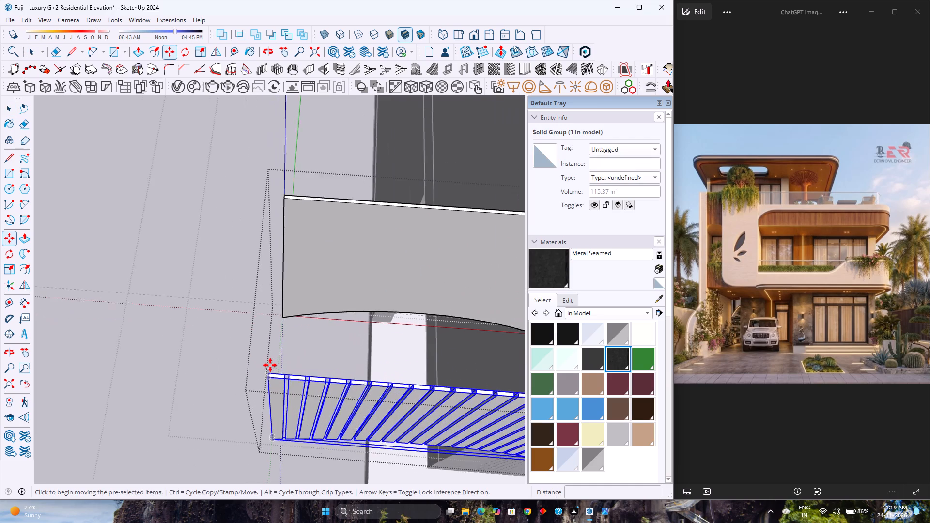
scroll(270, 365, up, 1)
click(270, 373)
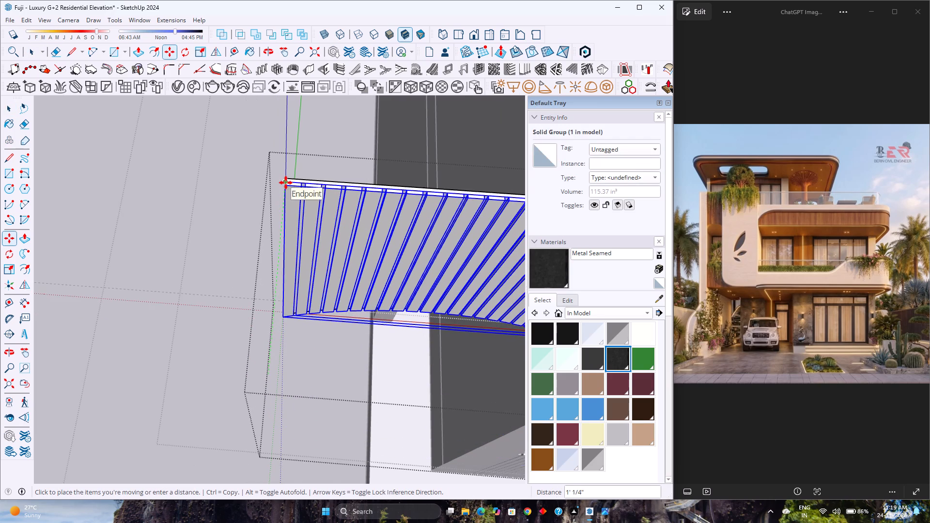
click(286, 183)
scroll(258, 279, down, 3)
middle_drag(263, 326, 257, 226)
scroll(259, 223, down, 3)
key(space)
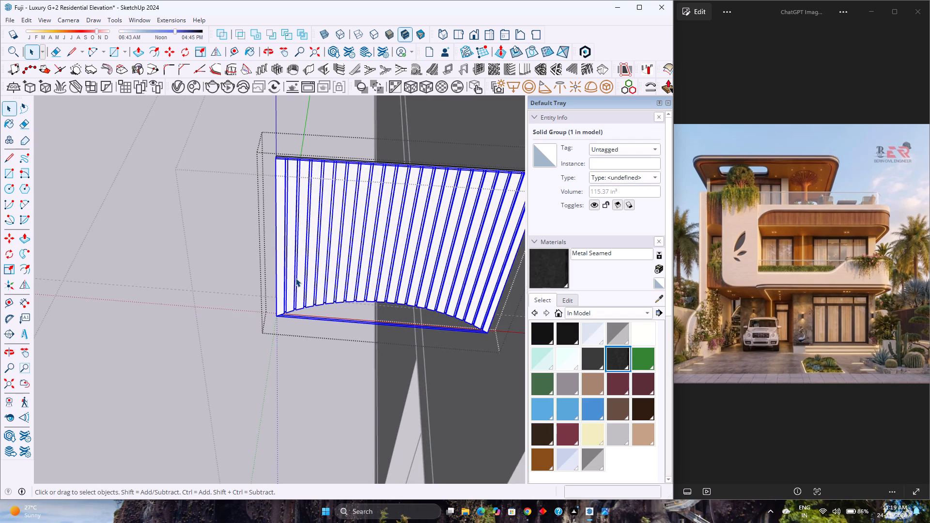
key(Escape)
Move the whole arched cladding group 4 feet from its upper left corner to the matching corner of the first-floor wall opening.
click(334, 251)
key(m)
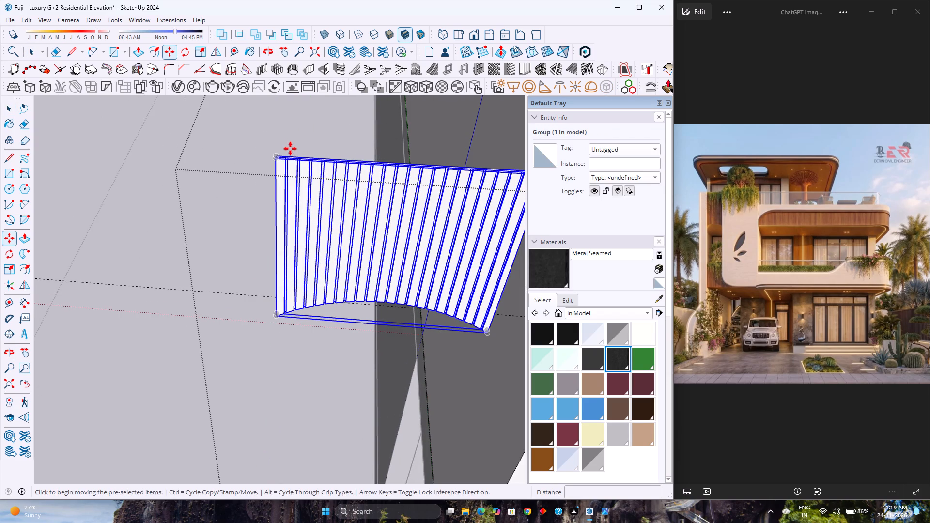
scroll(284, 145, up, 3)
scroll(261, 182, down, 1)
scroll(213, 298, down, 3)
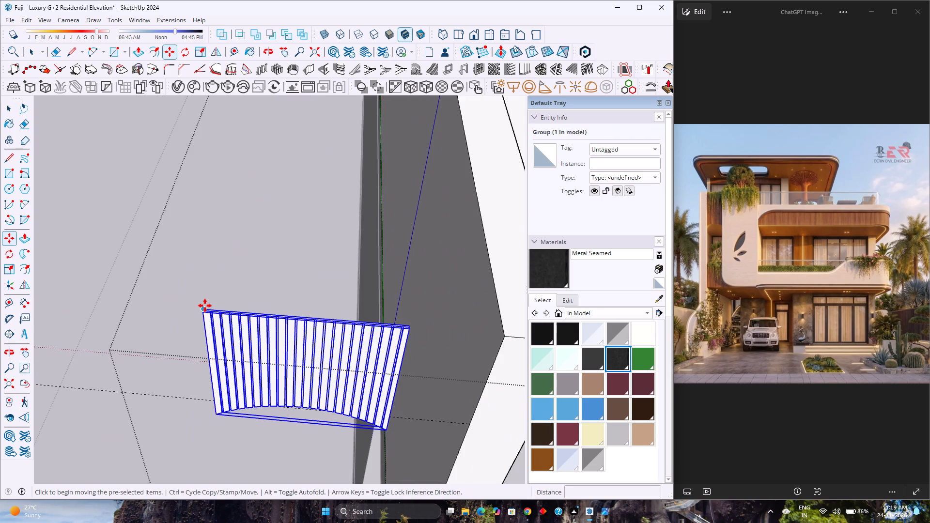
scroll(205, 306, up, 3)
scroll(202, 317, down, 2)
click(201, 321)
scroll(201, 321, down, 2)
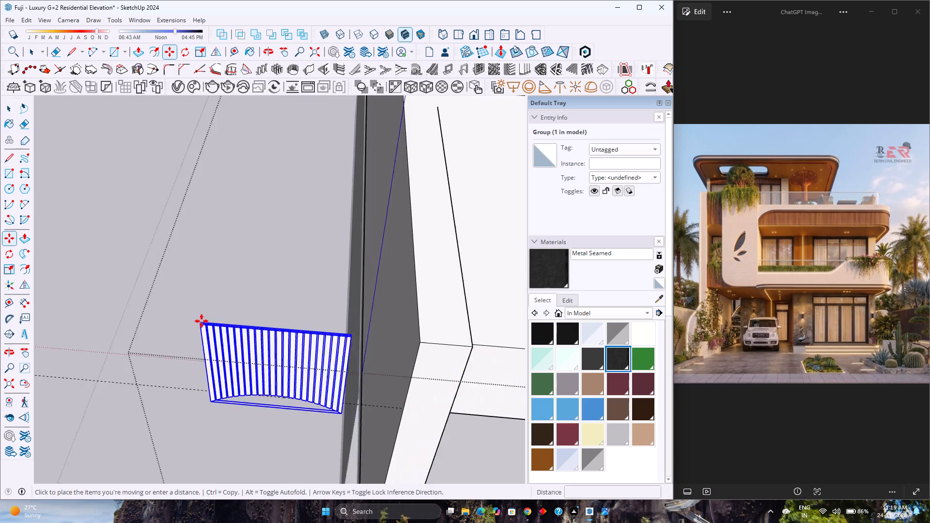
scroll(201, 321, down, 5)
scroll(391, 333, up, 6)
middle_drag(392, 337, 268, 334)
scroll(359, 390, up, 7)
click(354, 356)
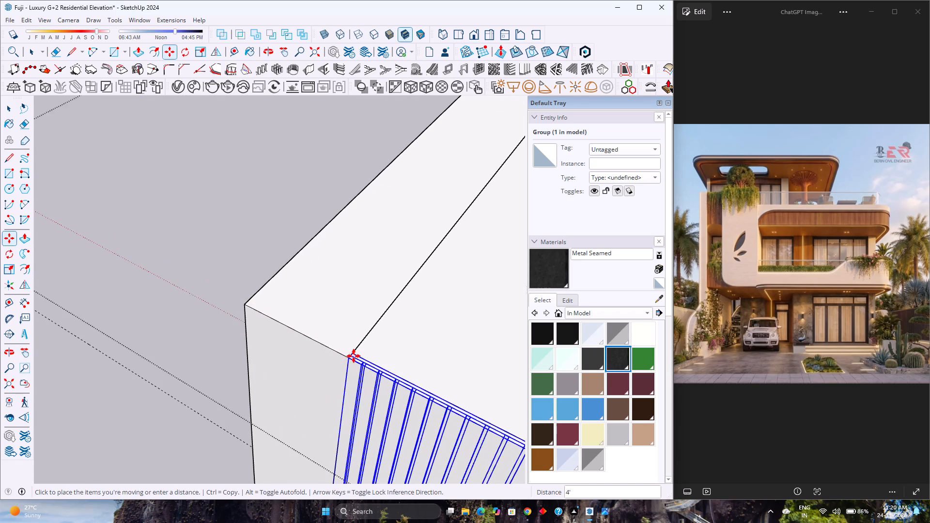
scroll(240, 340, down, 4)
key(space)
scroll(243, 341, down, 4)
key(Escape)
Examine the placed louvre cladding and the whole house from the front, below and above.
scroll(245, 347, down, 4)
middle_drag(248, 350, 405, 215)
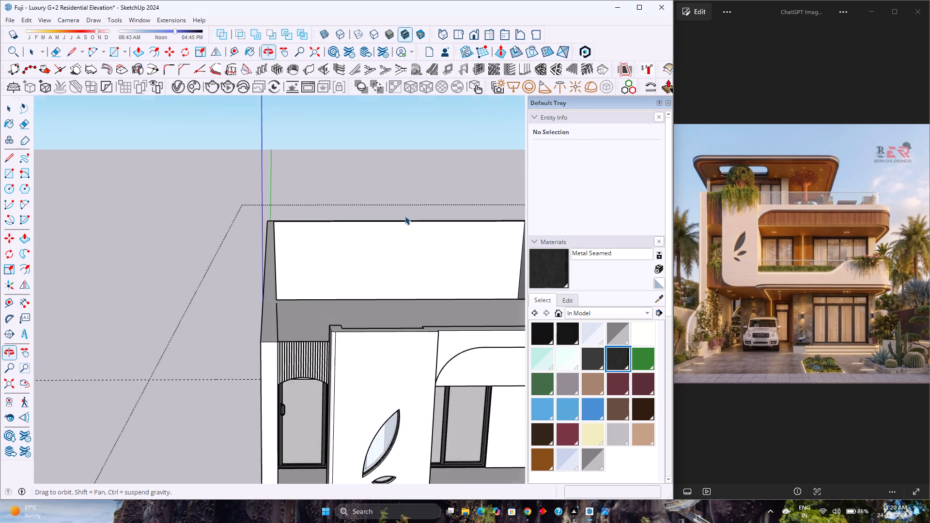
scroll(244, 388, up, 4)
middle_drag(273, 377, 262, 310)
middle_click(262, 309)
scroll(259, 303, down, 7)
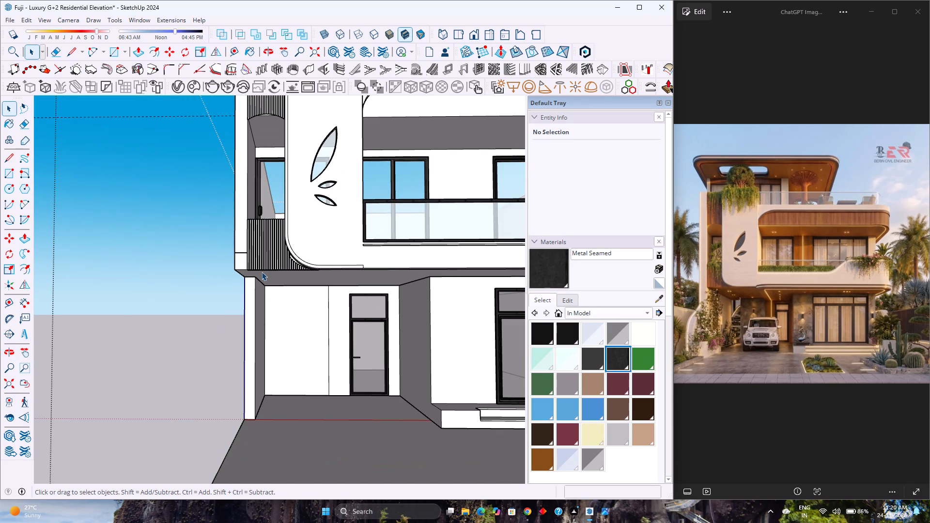
middle_drag(267, 272, 261, 354)
scroll(267, 332, down, 7)
middle_drag(283, 320, 244, 365)
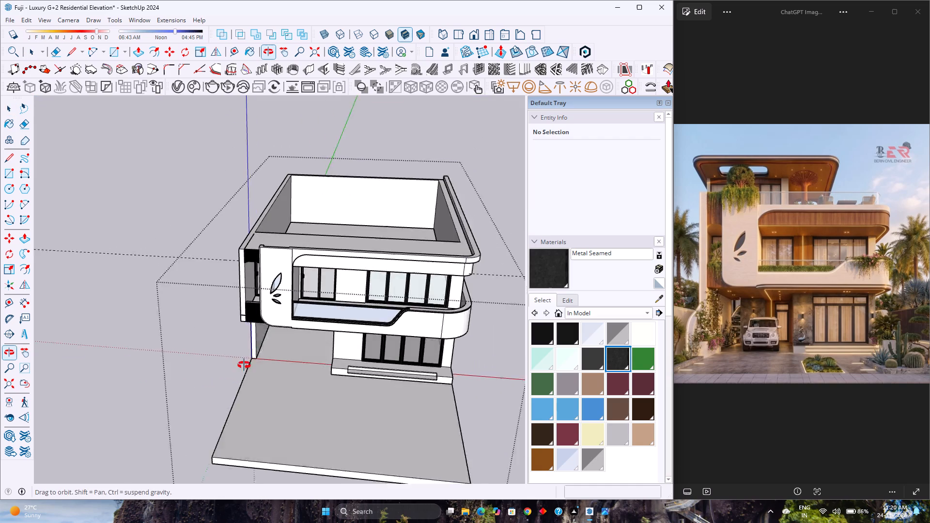
middle_drag(244, 365, 238, 380)
middle_click(238, 380)
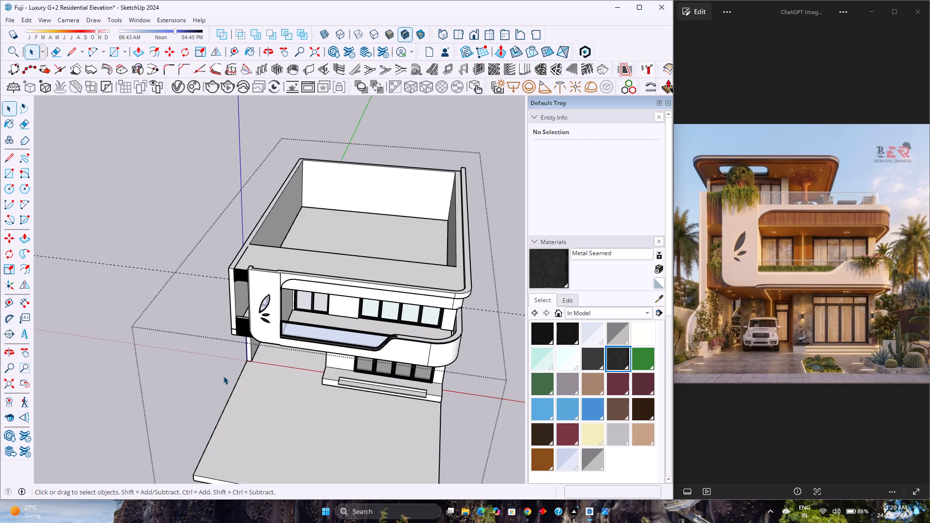
scroll(154, 150, up, 1)
scroll(155, 157, down, 5)
scroll(157, 171, up, 1)
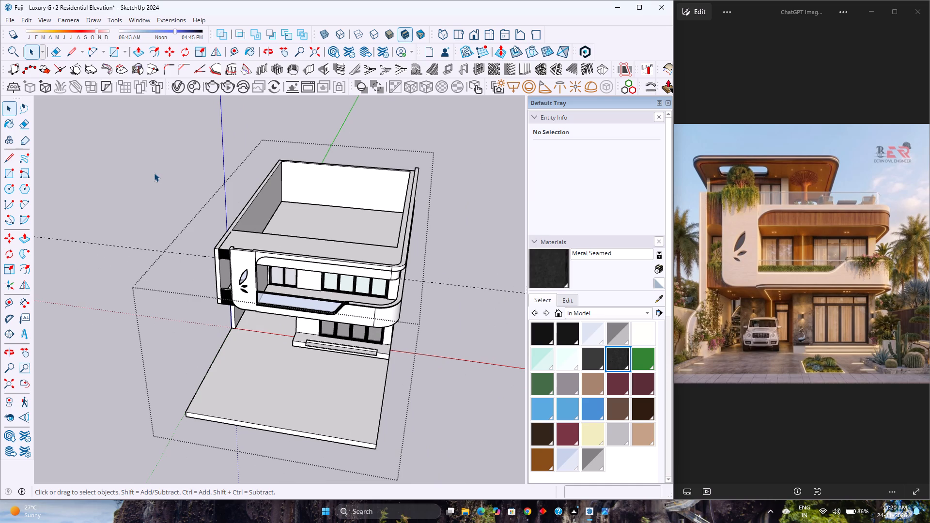
scroll(155, 173, down, 2)
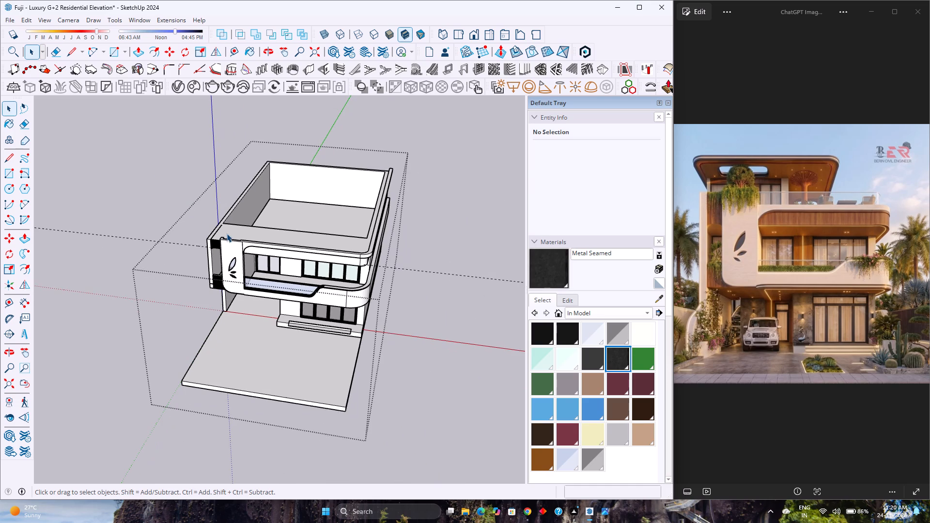
middle_drag(227, 266, 216, 220)
middle_click(216, 220)
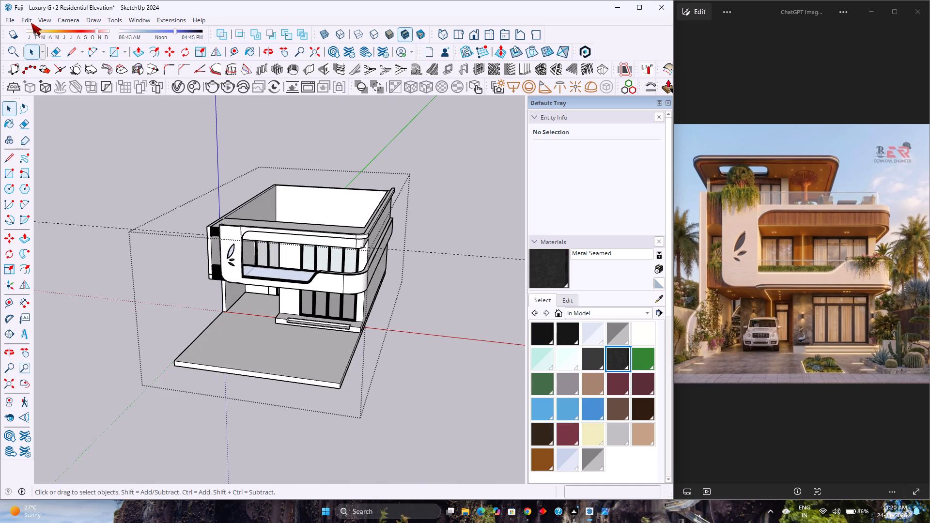
Delete all the construction guides from the model.
click(28, 20)
click(50, 119)
scroll(305, 335, up, 2)
scroll(305, 335, down, 3)
middle_drag(300, 330, 319, 255)
scroll(338, 221, up, 6)
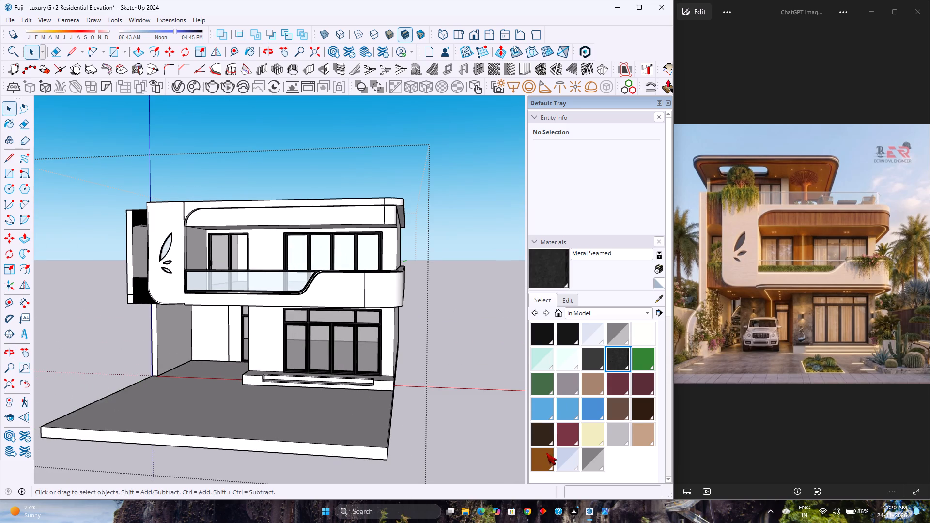
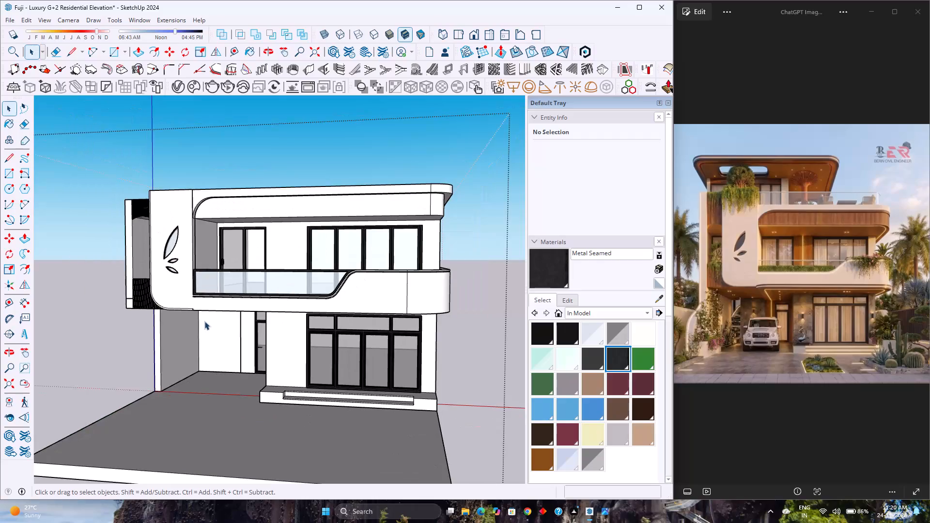
Examine the two-storey house model from the front, the fluted-panel side and above, ending in the standard Front view.
middle_drag(206, 321, 257, 304)
middle_click(258, 304)
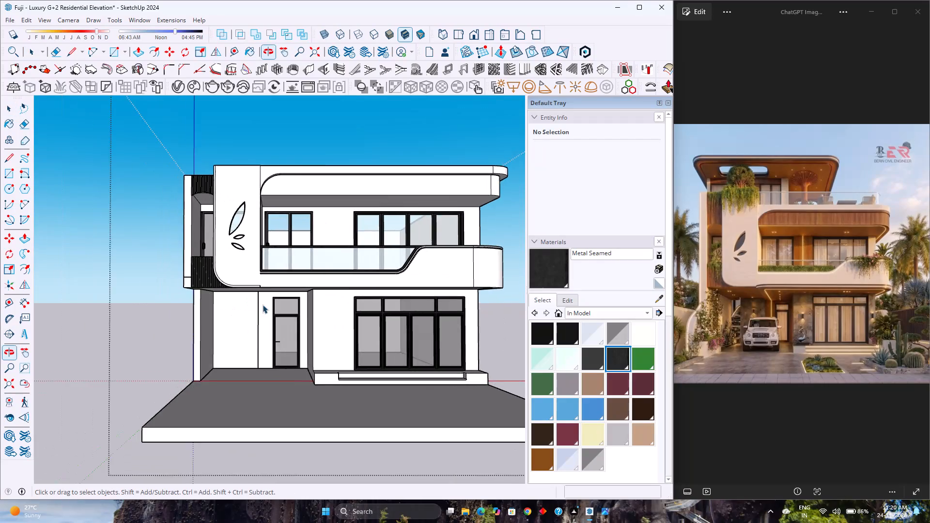
scroll(263, 305, down, 3)
scroll(150, 256, up, 3)
middle_drag(152, 255, 85, 269)
middle_click(85, 269)
scroll(97, 269, down, 4)
scroll(97, 269, up, 4)
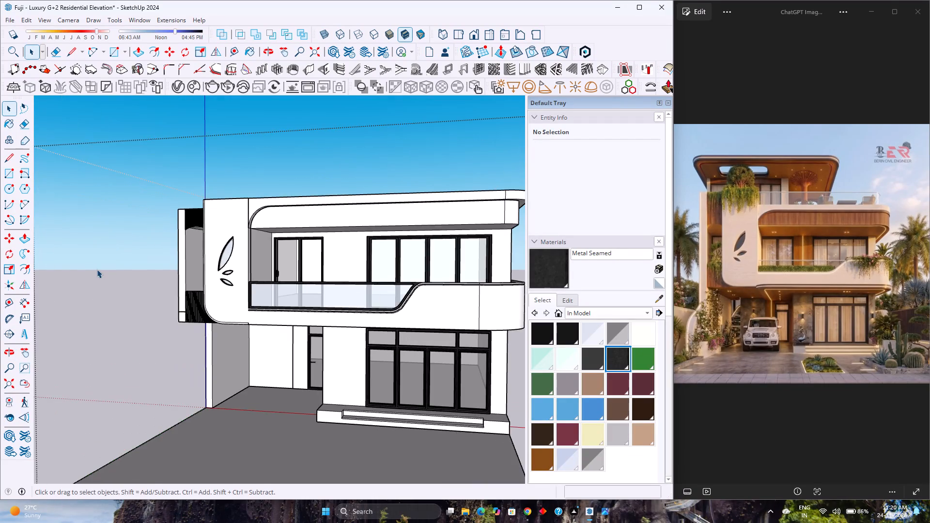
scroll(161, 260, down, 3)
middle_drag(176, 266, 219, 260)
scroll(246, 266, up, 4)
scroll(246, 266, down, 5)
scroll(246, 266, up, 4)
scroll(246, 266, down, 4)
scroll(246, 266, up, 4)
scroll(246, 266, down, 4)
scroll(246, 266, up, 3)
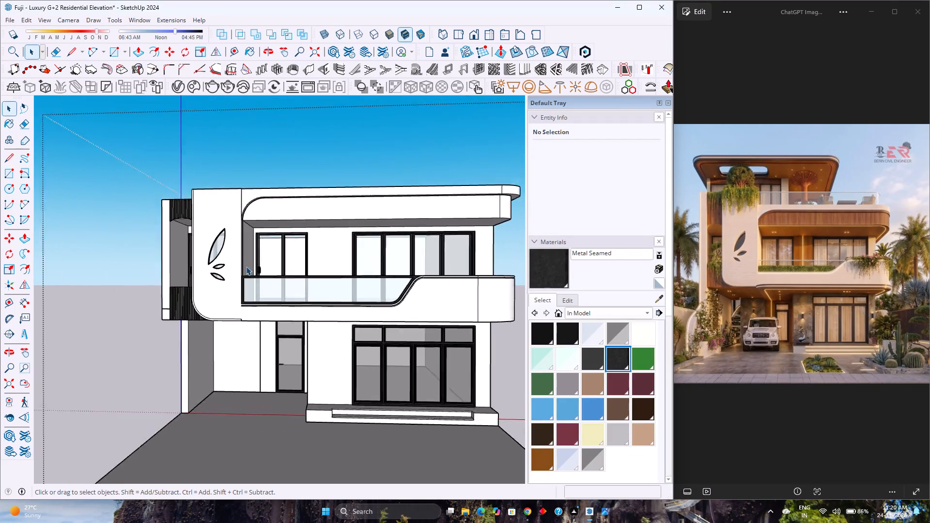
scroll(246, 266, down, 5)
scroll(246, 266, up, 4)
scroll(246, 266, down, 4)
scroll(246, 266, up, 4)
scroll(246, 266, down, 4)
scroll(246, 266, up, 4)
scroll(246, 266, down, 4)
scroll(246, 266, up, 5)
scroll(246, 266, down, 5)
scroll(246, 266, up, 4)
scroll(246, 266, down, 6)
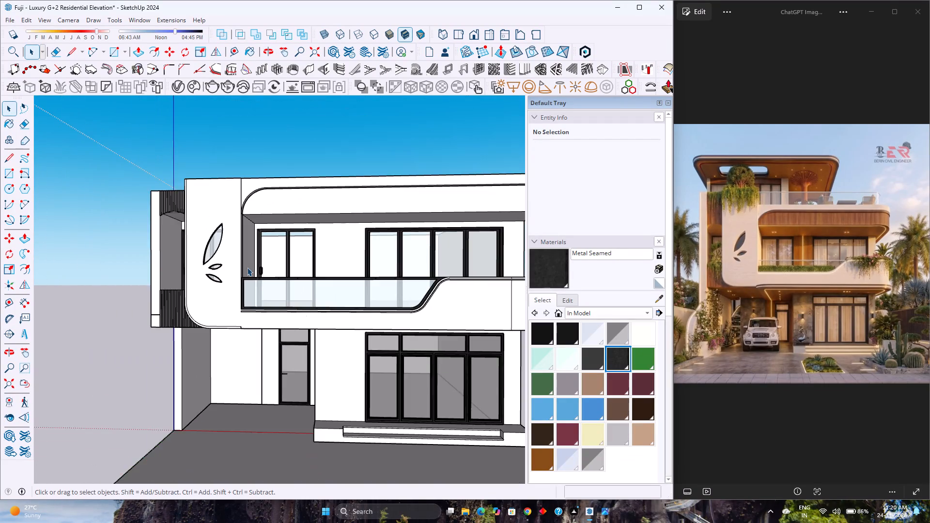
scroll(247, 267, down, 6)
middle_drag(248, 267, 296, 359)
scroll(211, 307, up, 4)
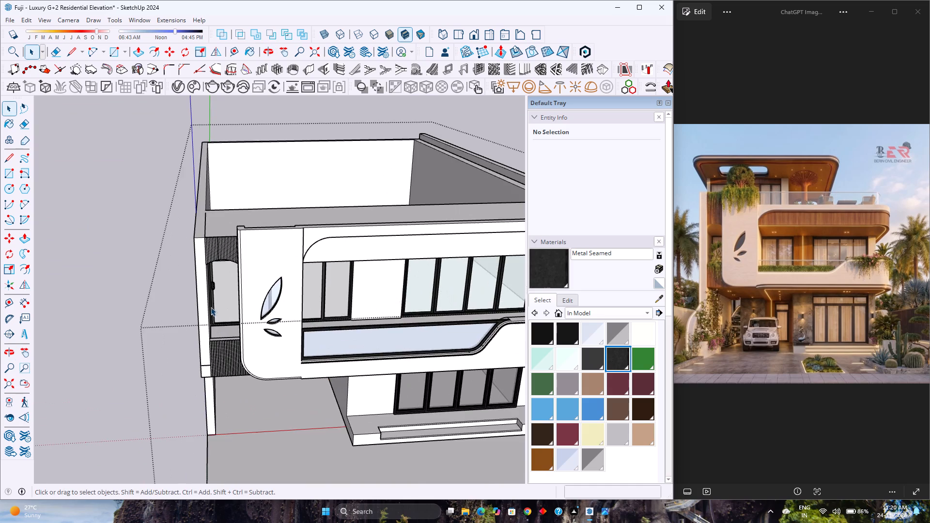
scroll(223, 357, up, 4)
middle_drag(242, 372, 176, 362)
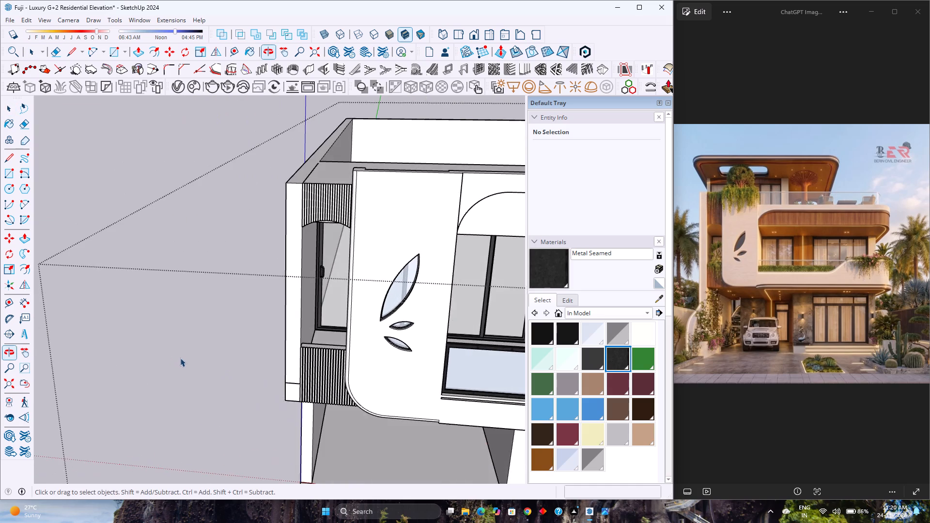
scroll(180, 356, down, 8)
scroll(356, 394, down, 3)
middle_drag(356, 395, 368, 316)
middle_click(368, 314)
scroll(360, 310, down, 2)
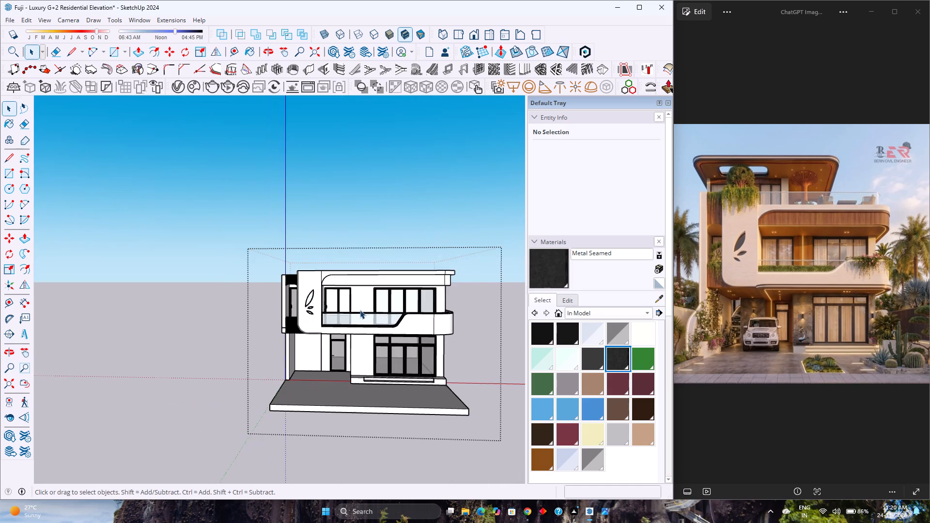
scroll(452, 346, up, 4)
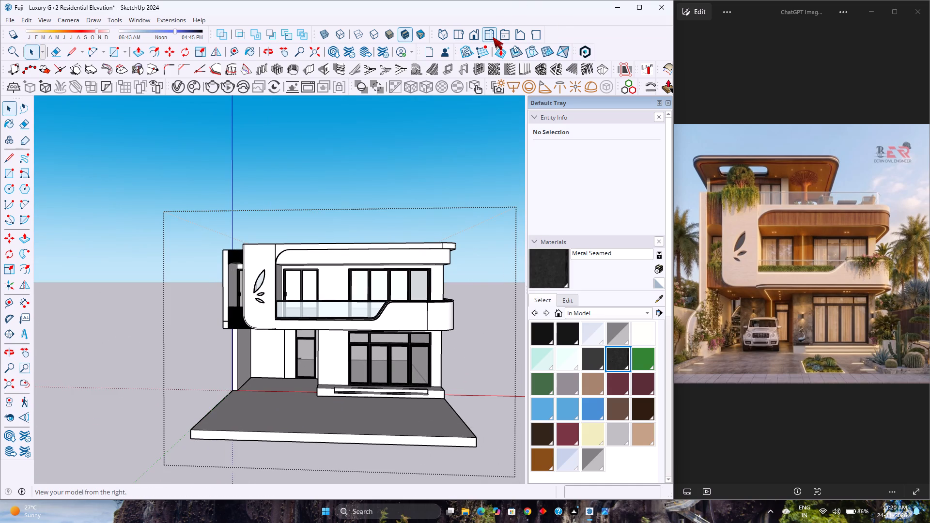
click(479, 36)
scroll(288, 264, up, 2)
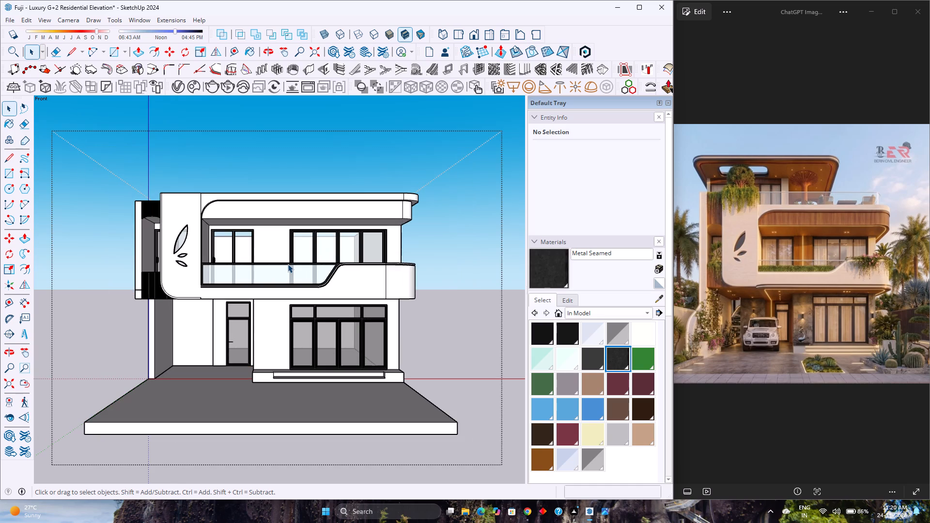
scroll(205, 290, up, 1)
middle_drag(240, 276, 238, 320)
middle_click(238, 320)
middle_click(238, 320)
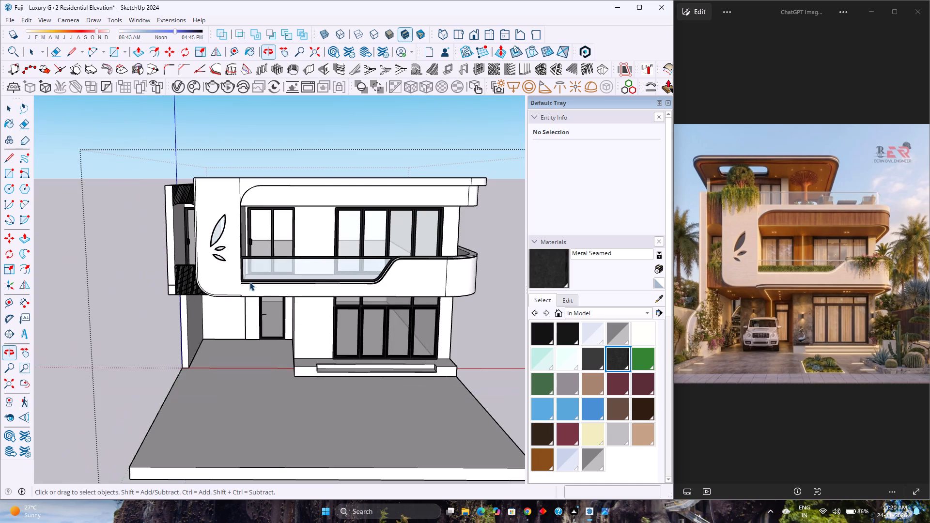
scroll(288, 240, down, 3)
click(472, 37)
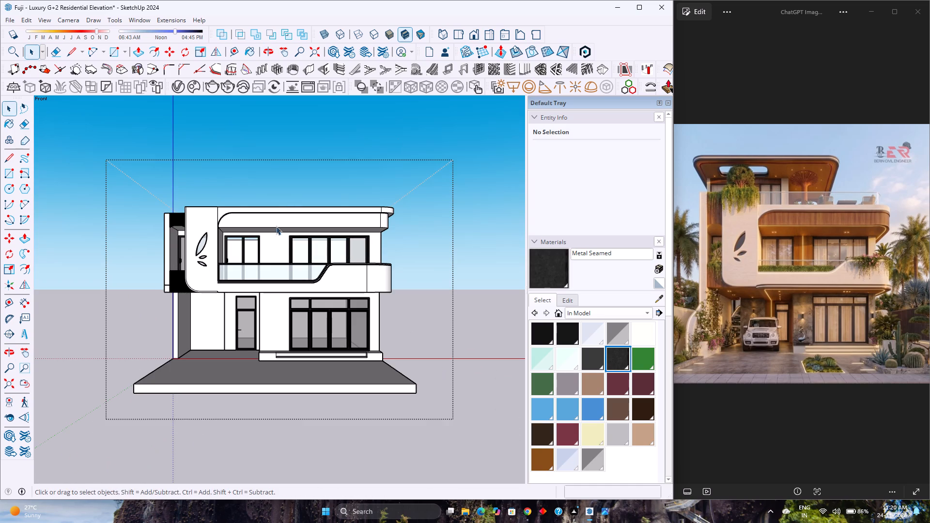
Open the upper-floor group and delete the stray line on the top face near its front-left corner.
middle_drag(301, 194, 293, 259)
scroll(283, 241, up, 3)
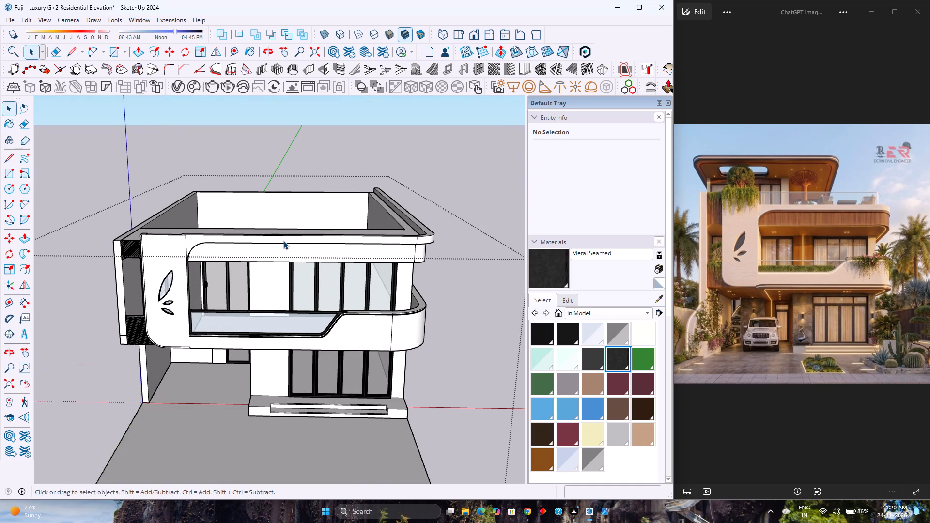
scroll(280, 241, up, 1)
middle_drag(279, 245, 283, 346)
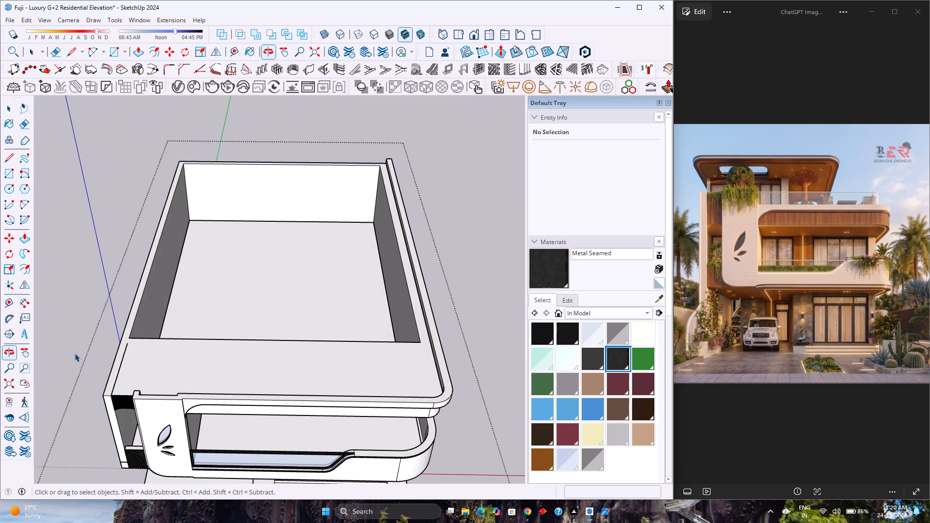
double_click(124, 372)
scroll(120, 372, up, 2)
click(118, 369)
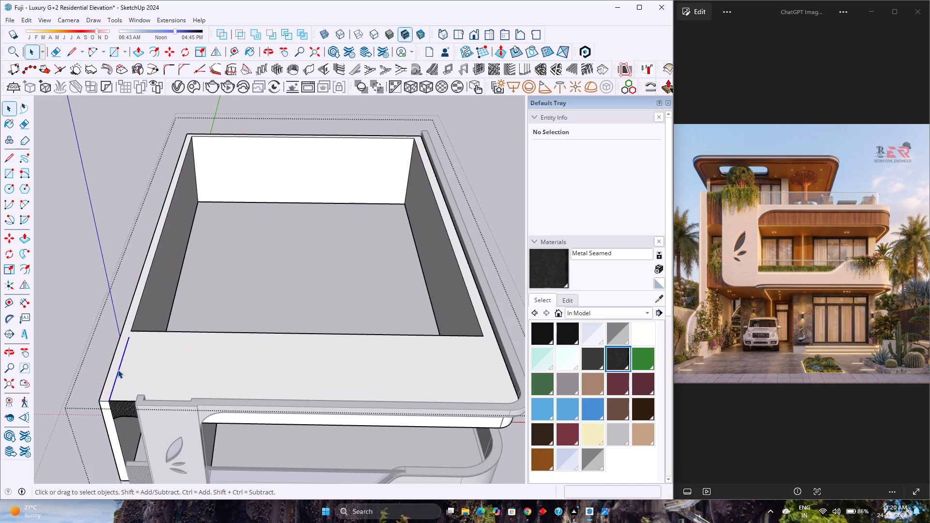
key(Delete)
Hide the upper floor's large top face and delete the short stray edge beneath it near the inner wall corner.
scroll(125, 365, down, 1)
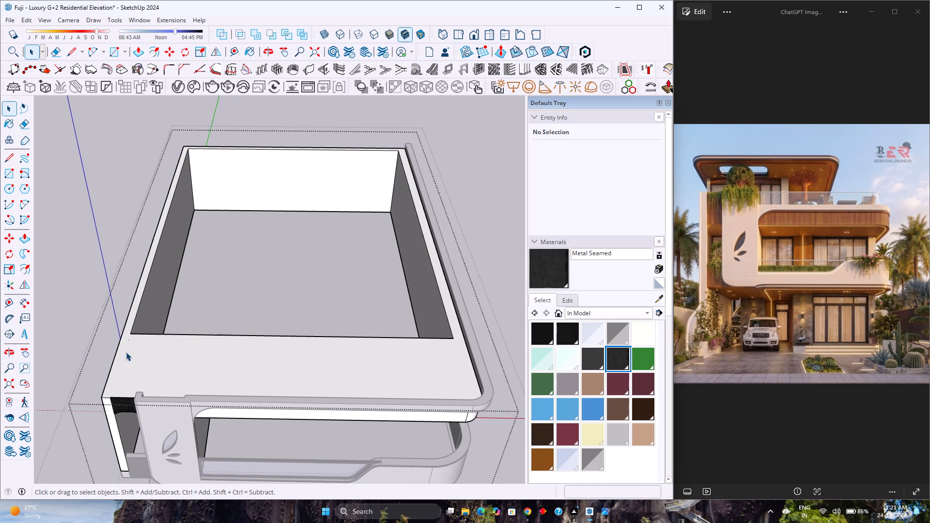
click(126, 352)
right_click(126, 352)
click(154, 138)
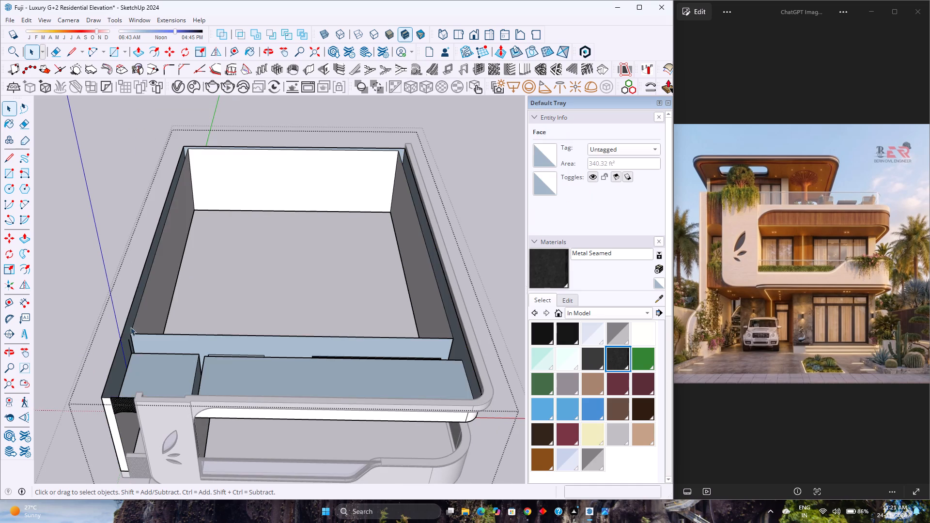
scroll(129, 333, up, 8)
click(125, 350)
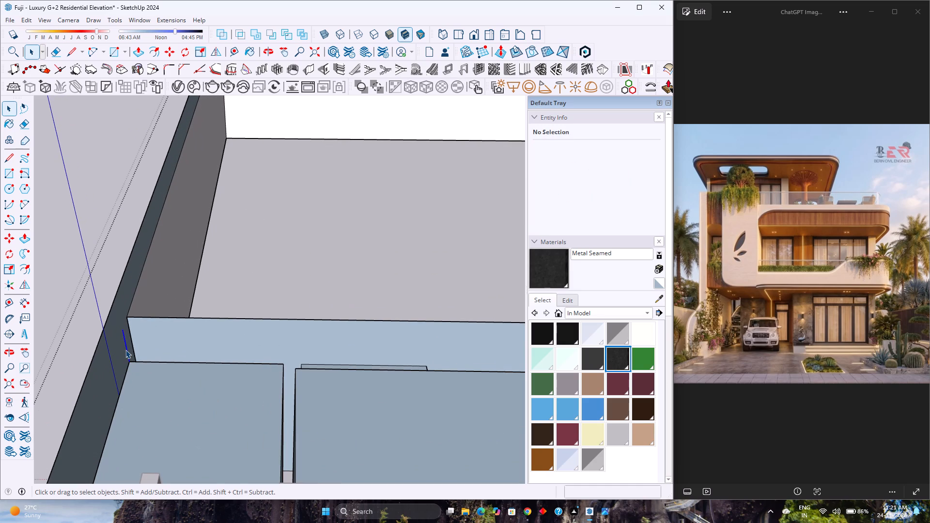
key(Delete)
Unhide all hidden geometry and close the upper-floor group.
scroll(126, 347, down, 8)
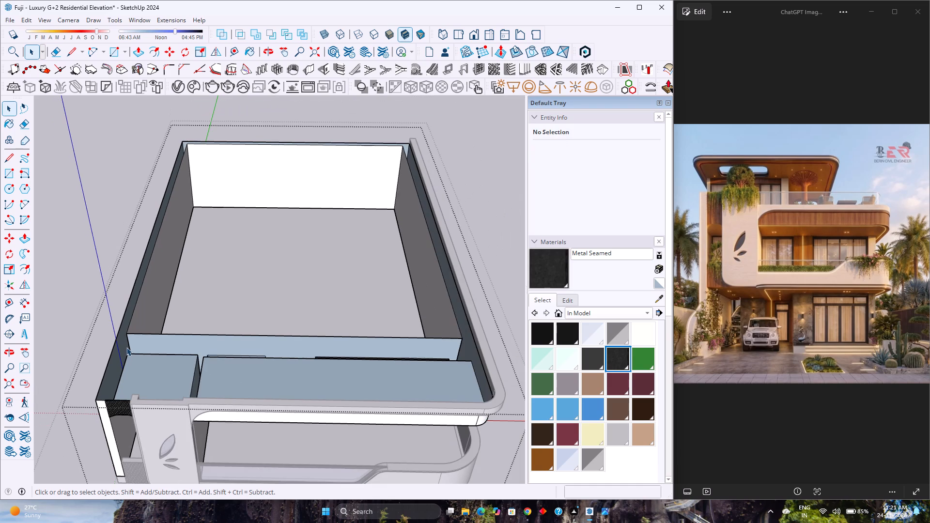
click(22, 20)
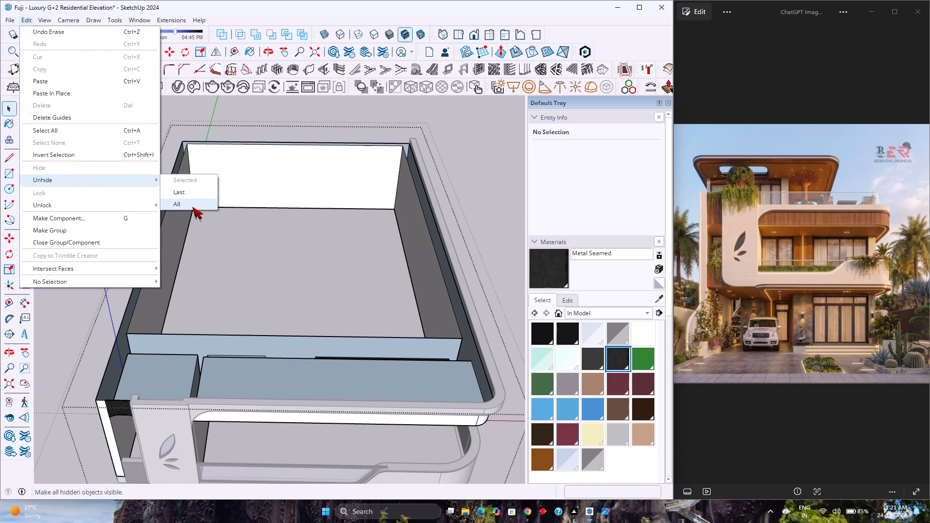
click(192, 207)
scroll(282, 326, down, 3)
middle_drag(294, 360, 266, 226)
scroll(294, 360, up, 1)
middle_click(266, 226)
middle_click(266, 226)
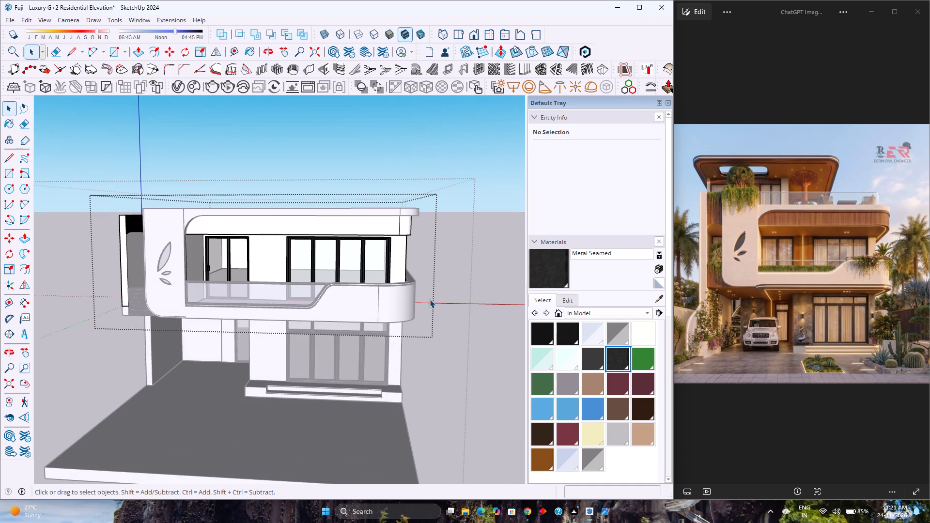
click(471, 297)
Examine the whole house from the front, both sides and above, including the roof area behind the leaf-cutout wall.
scroll(398, 297, down, 2)
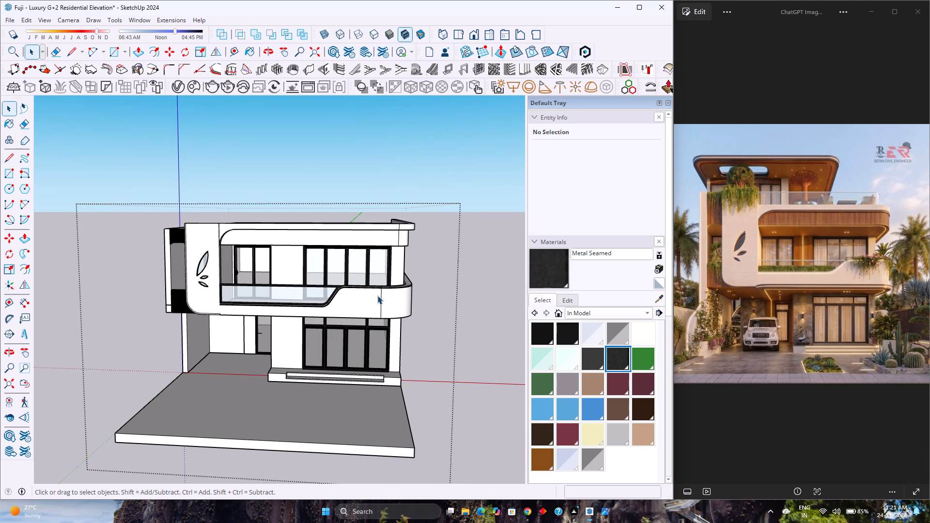
scroll(347, 291, up, 3)
scroll(347, 291, down, 4)
scroll(340, 291, up, 2)
scroll(339, 291, down, 8)
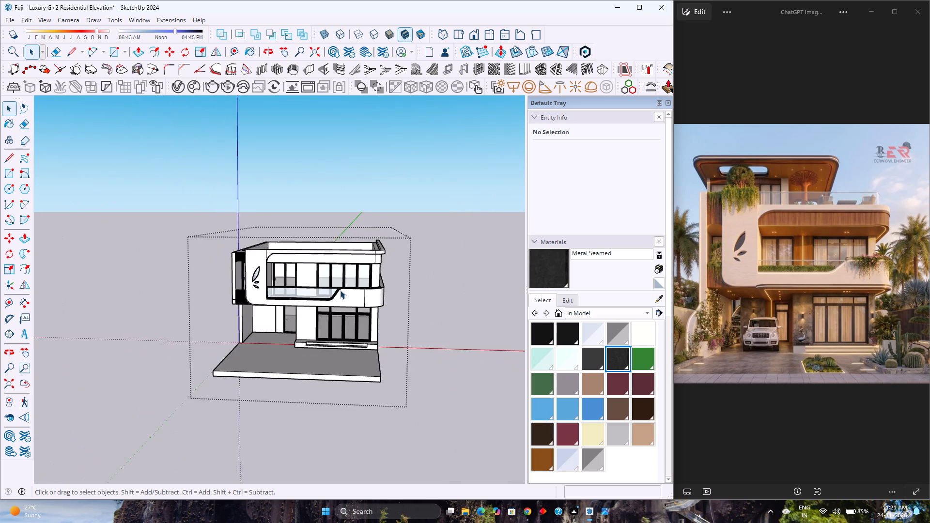
click(466, 302)
scroll(324, 275, up, 2)
scroll(324, 275, down, 3)
scroll(324, 275, up, 4)
scroll(324, 275, down, 4)
middle_drag(324, 275, 239, 249)
middle_click(239, 249)
scroll(239, 249, up, 4)
scroll(239, 249, down, 5)
scroll(239, 249, up, 4)
scroll(239, 249, down, 4)
scroll(239, 249, up, 1)
middle_drag(237, 264, 483, 346)
scroll(258, 305, down, 3)
scroll(252, 302, up, 1)
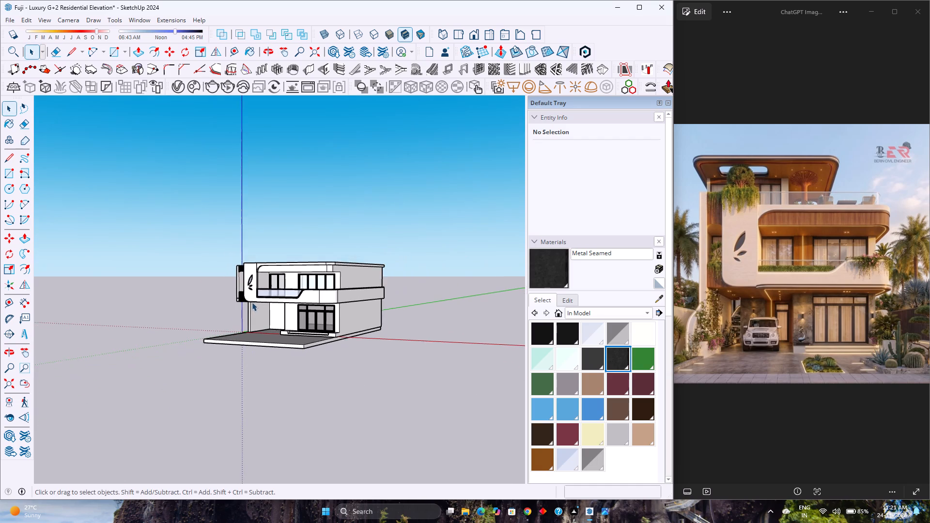
scroll(252, 302, down, 3)
middle_drag(252, 302, 433, 315)
middle_click(433, 315)
scroll(269, 259, up, 1)
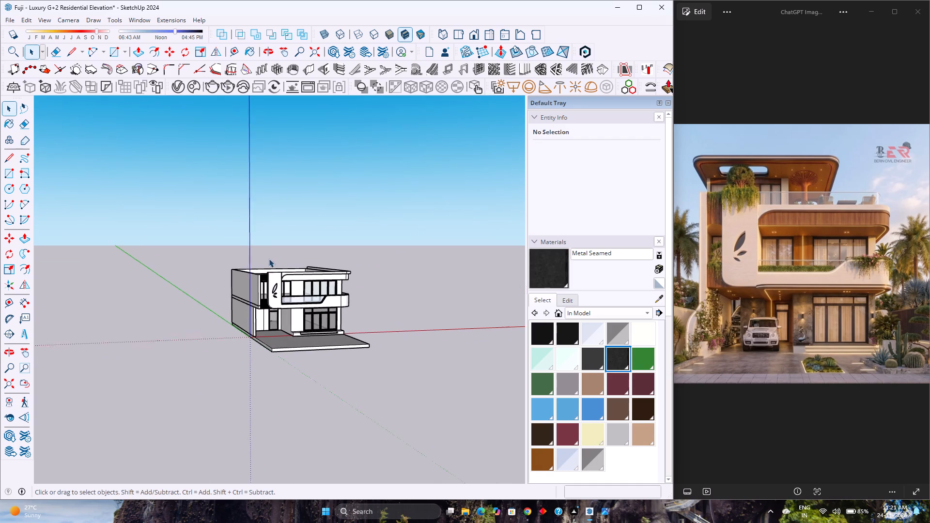
scroll(269, 259, up, 10)
middle_drag(285, 280, 233, 353)
scroll(233, 351, down, 3)
middle_drag(233, 351, 280, 261)
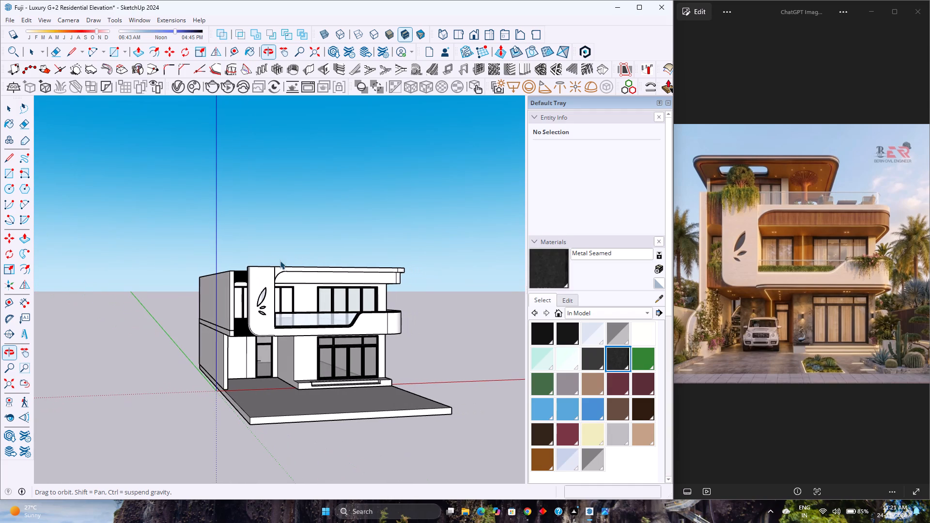
scroll(280, 265, up, 5)
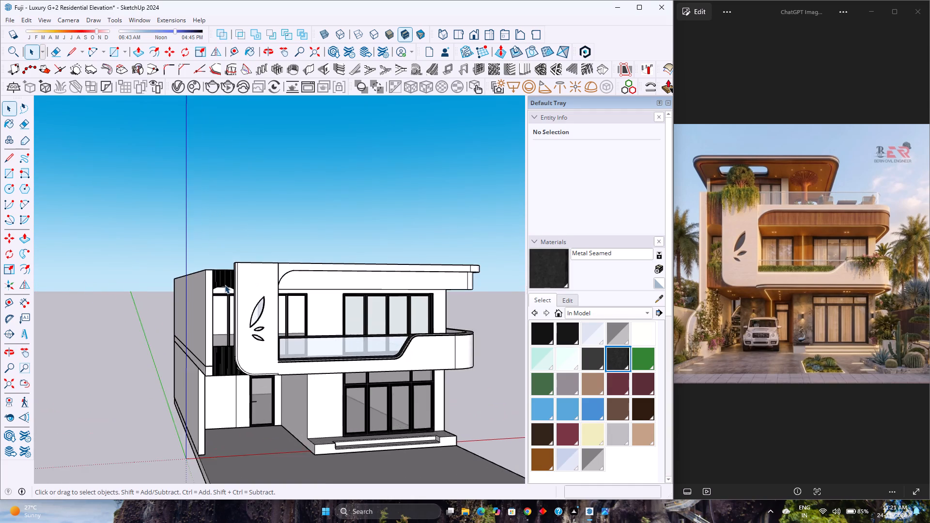
scroll(219, 285, up, 3)
middle_drag(219, 285, 205, 352)
scroll(203, 347, down, 3)
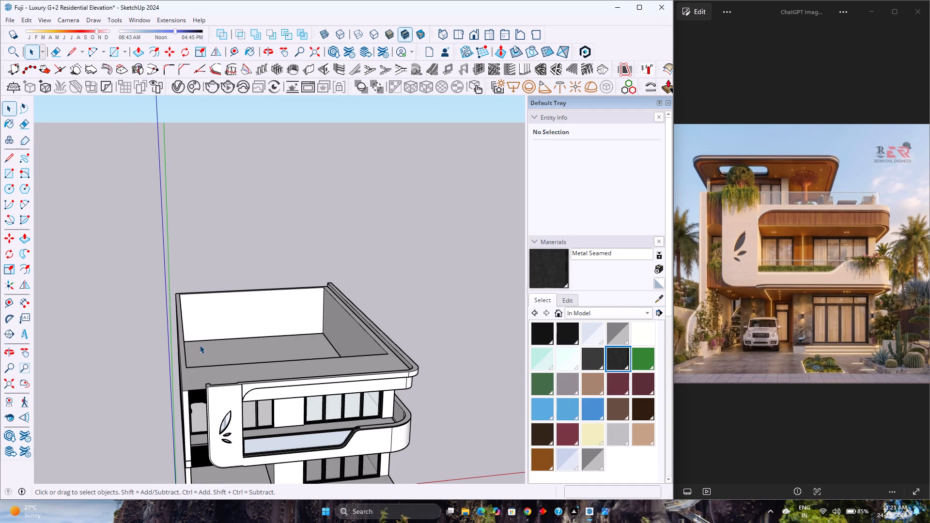
In the upper-floor group, draw a line about 7' 8 1/2" from the fluted panel's outer top corner to the inner wall corner.
scroll(200, 345, up, 3)
double_click(176, 397)
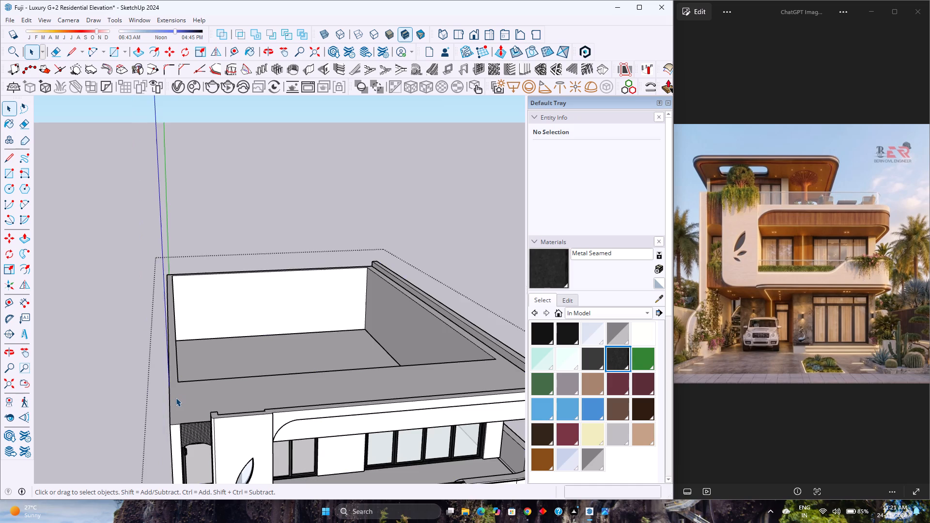
scroll(176, 398, down, 4)
scroll(176, 418, up, 7)
middle_drag(176, 407, 57, 476)
scroll(144, 407, up, 7)
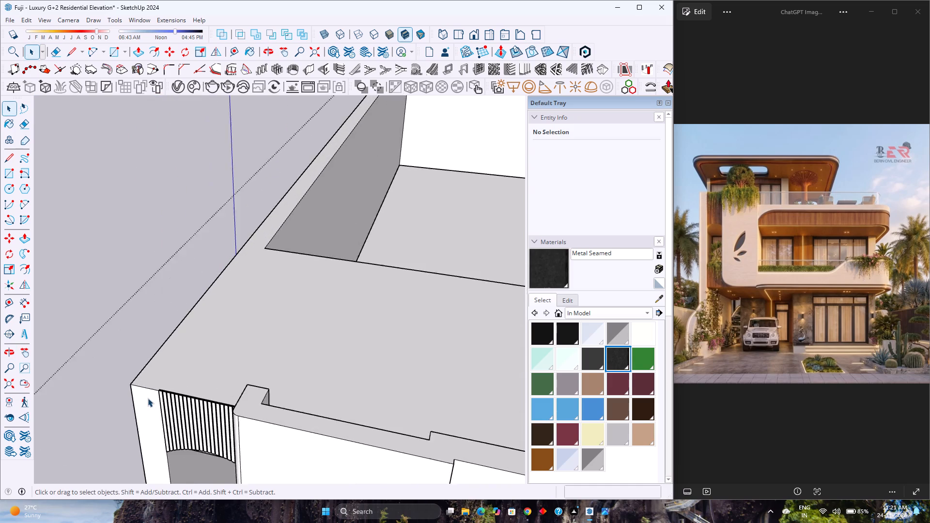
scroll(148, 398, up, 7)
middle_drag(150, 398, 122, 465)
scroll(165, 368, up, 6)
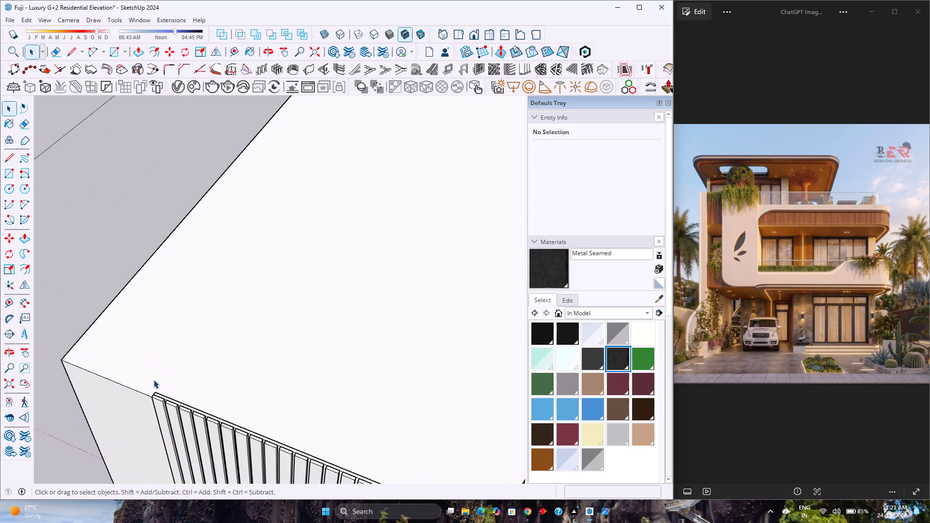
click(162, 380)
click(162, 380)
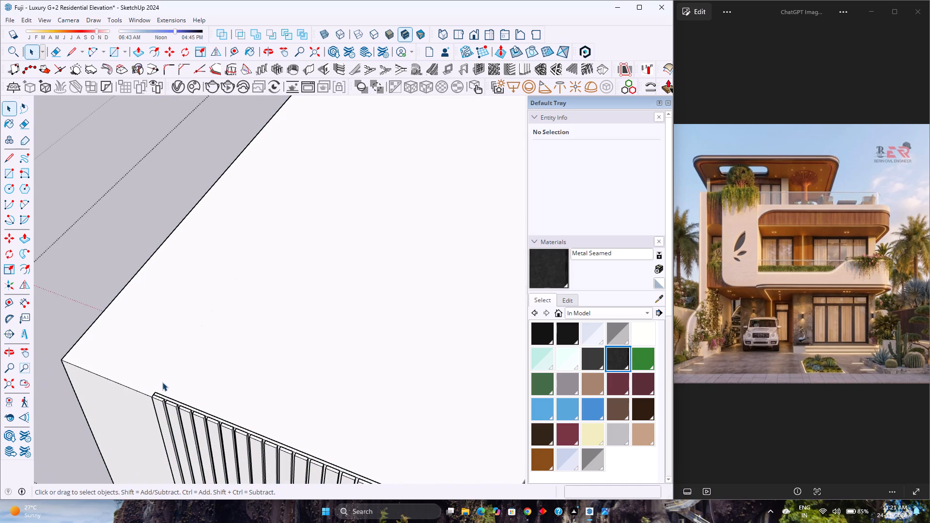
key(l)
scroll(155, 390, up, 3)
click(158, 390)
scroll(161, 376, down, 4)
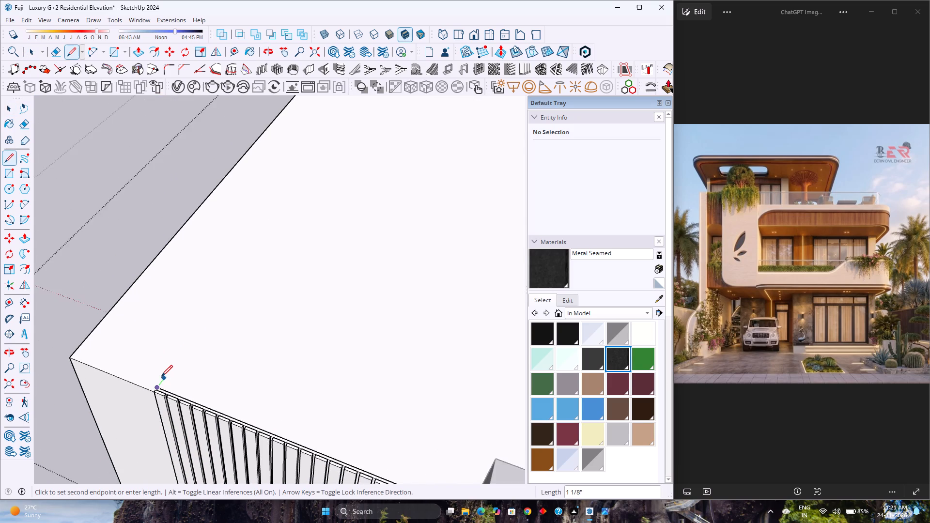
scroll(161, 376, down, 15)
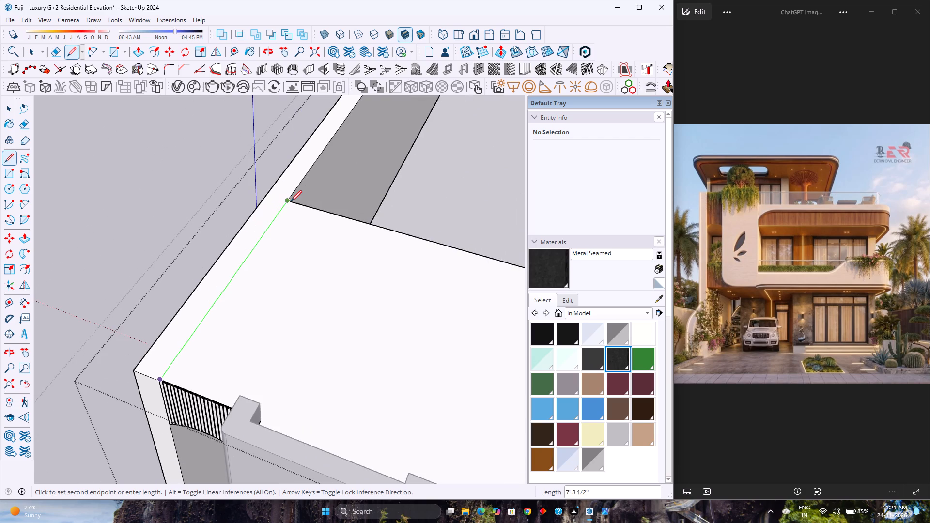
click(291, 201)
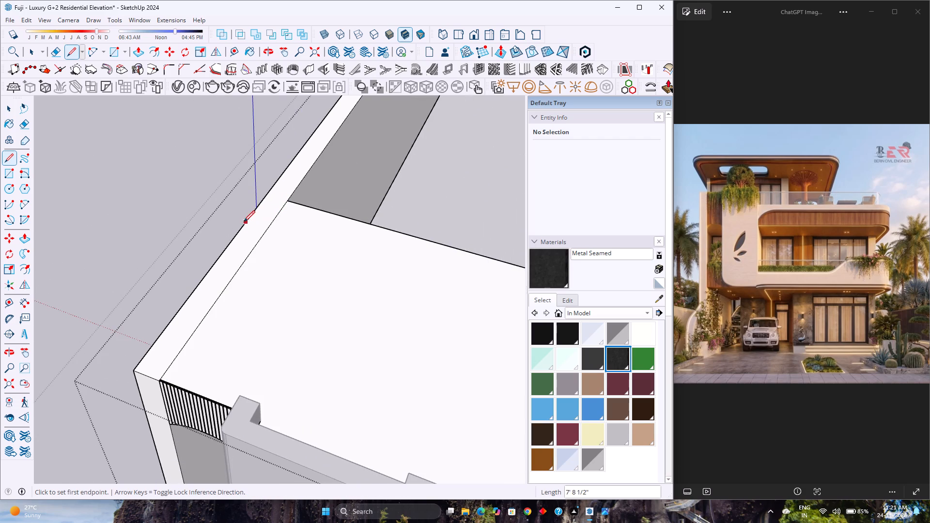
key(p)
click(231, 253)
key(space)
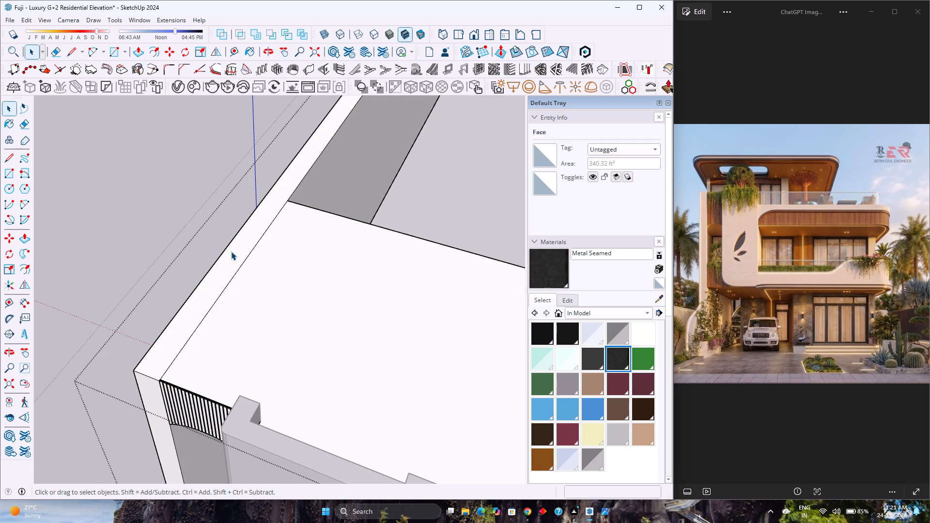
Hide the fluted panel group at the front corner beneath the upper floor's top face.
key(space)
click(231, 317)
double_click(230, 317)
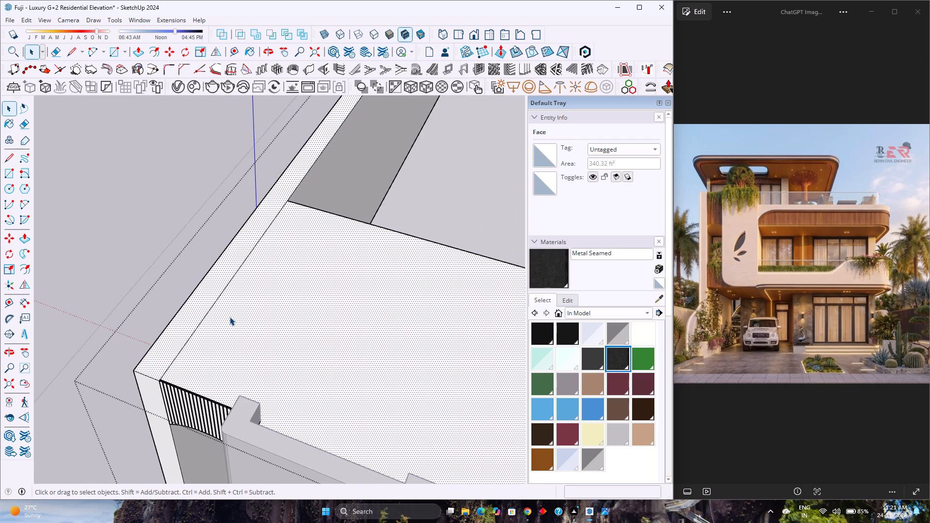
scroll(229, 319, up, 3)
middle_drag(229, 319, 119, 481)
scroll(130, 350, up, 3)
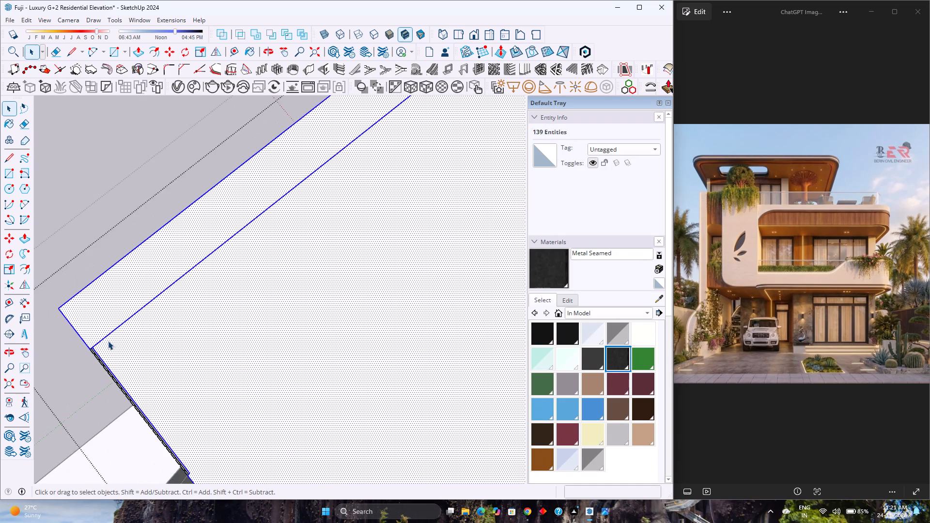
scroll(108, 341, up, 12)
click(83, 349)
scroll(78, 352, up, 8)
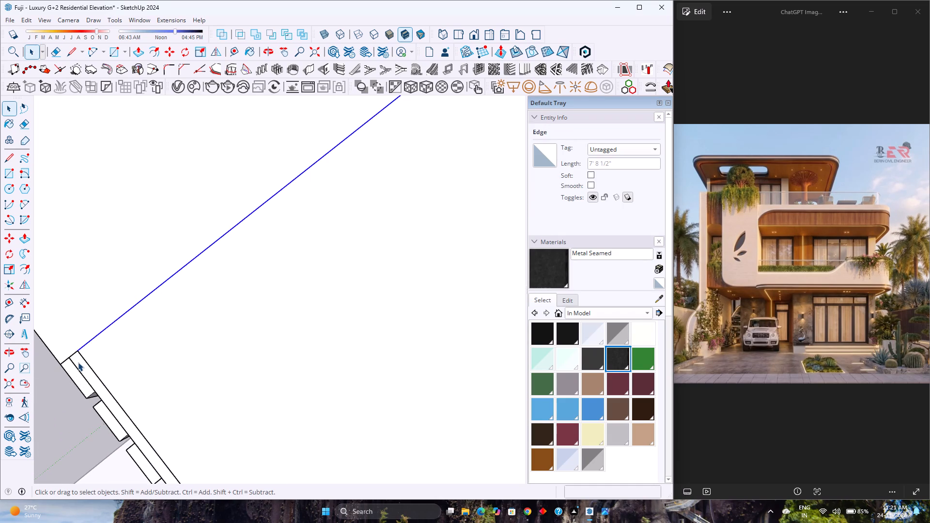
click(78, 362)
right_click(78, 362)
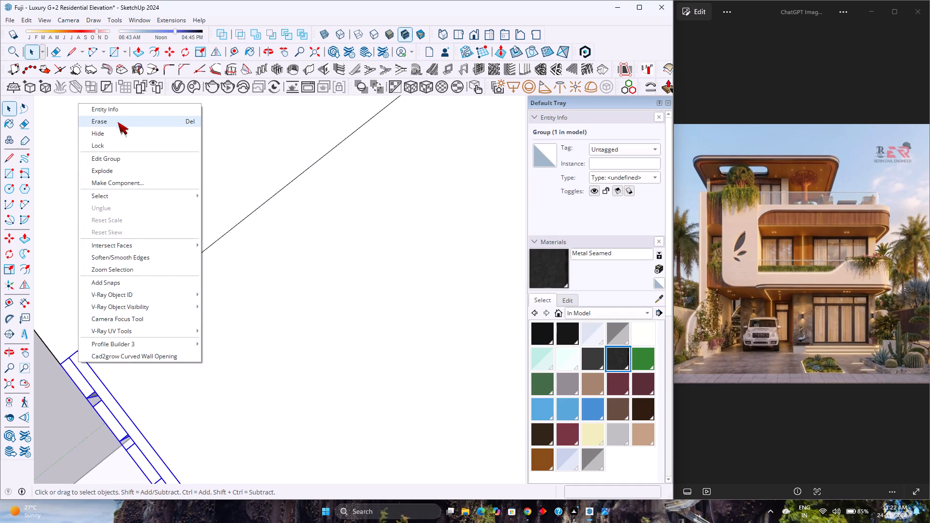
click(117, 132)
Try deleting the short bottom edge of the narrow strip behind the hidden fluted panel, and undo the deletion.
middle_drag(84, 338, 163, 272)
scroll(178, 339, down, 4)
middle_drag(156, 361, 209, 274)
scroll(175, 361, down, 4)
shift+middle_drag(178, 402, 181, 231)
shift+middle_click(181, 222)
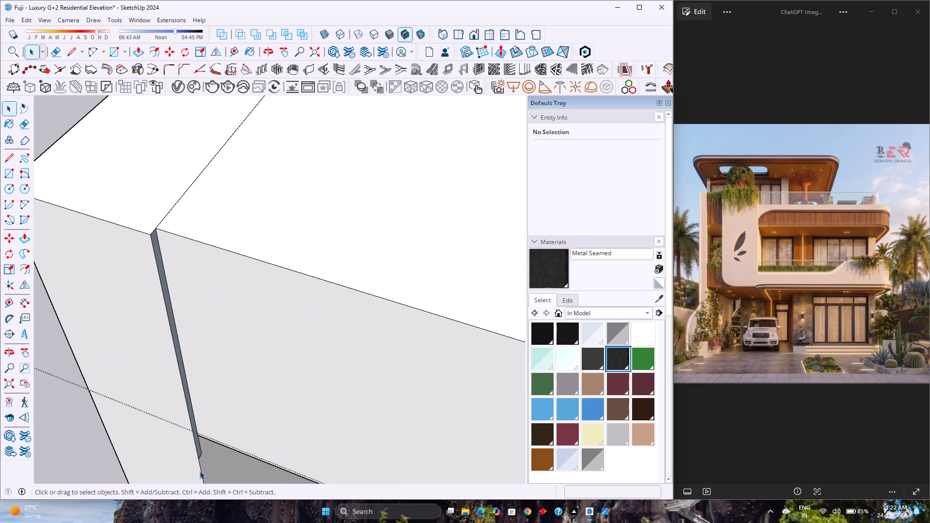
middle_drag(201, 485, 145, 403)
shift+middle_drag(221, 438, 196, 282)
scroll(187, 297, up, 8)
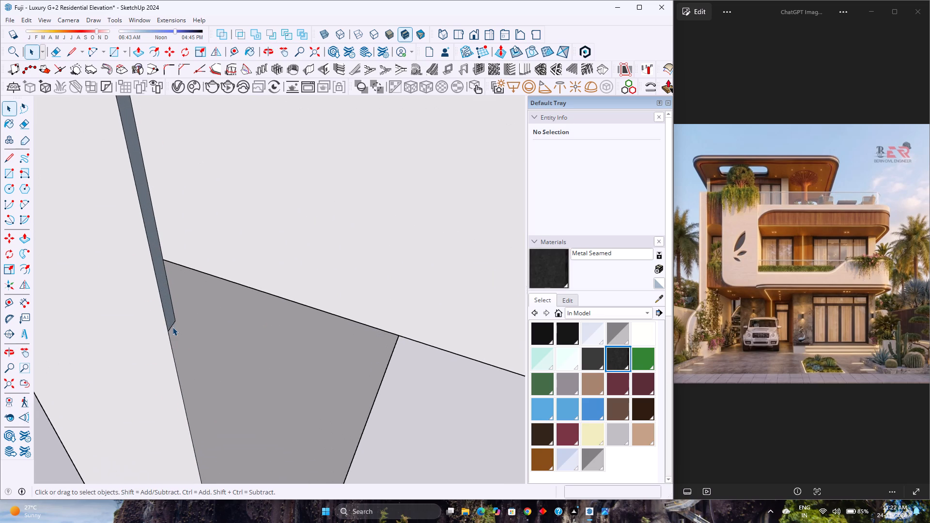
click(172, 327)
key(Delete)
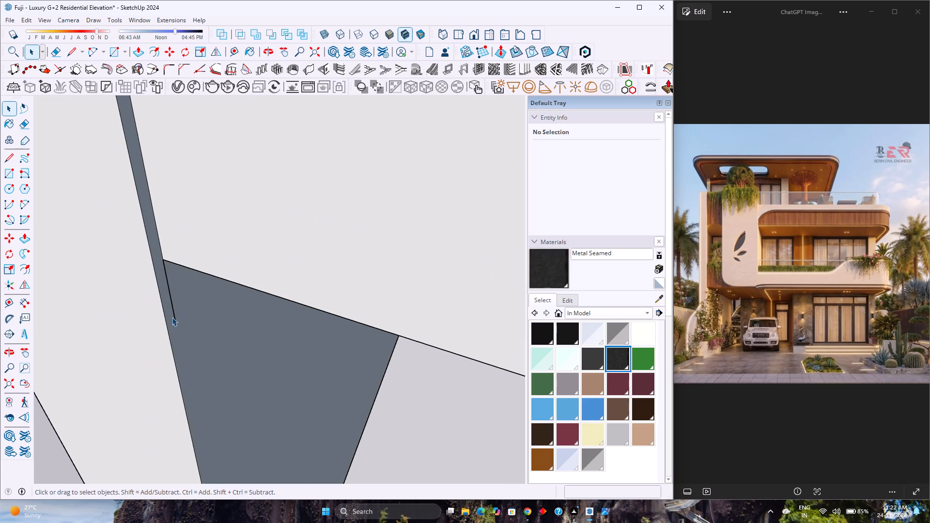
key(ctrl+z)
Erase the short leftover edges at the lower end of the narrow strip next to the side wall's front end.
click(169, 314)
scroll(174, 316, up, 1)
middle_drag(178, 320, 168, 328)
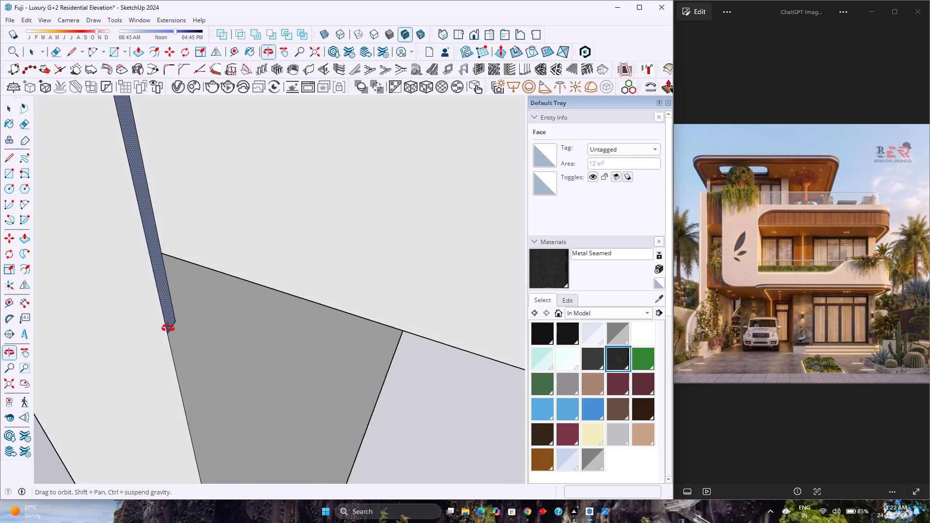
middle_drag(168, 328, 195, 347)
middle_click(195, 347)
middle_click(195, 347)
scroll(188, 342, down, 4)
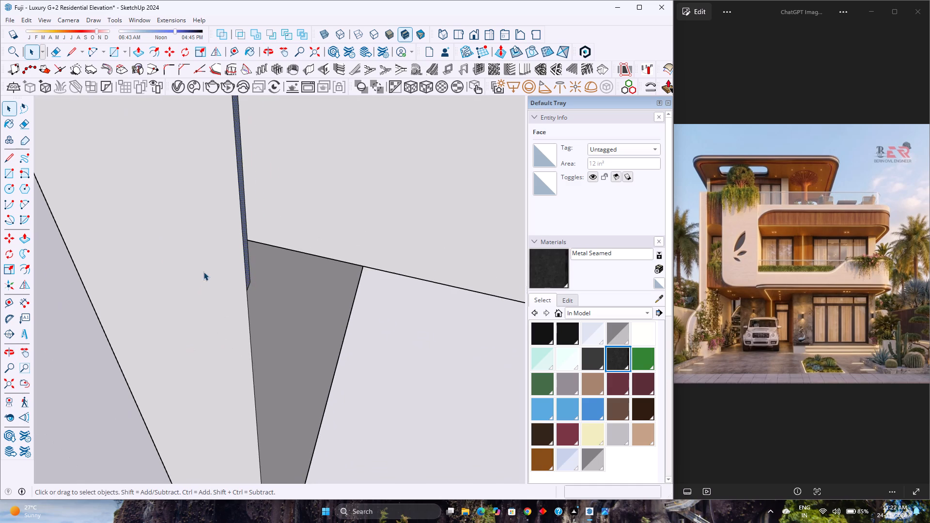
scroll(279, 291, up, 4)
scroll(214, 267, up, 1)
middle_drag(214, 267, 73, 225)
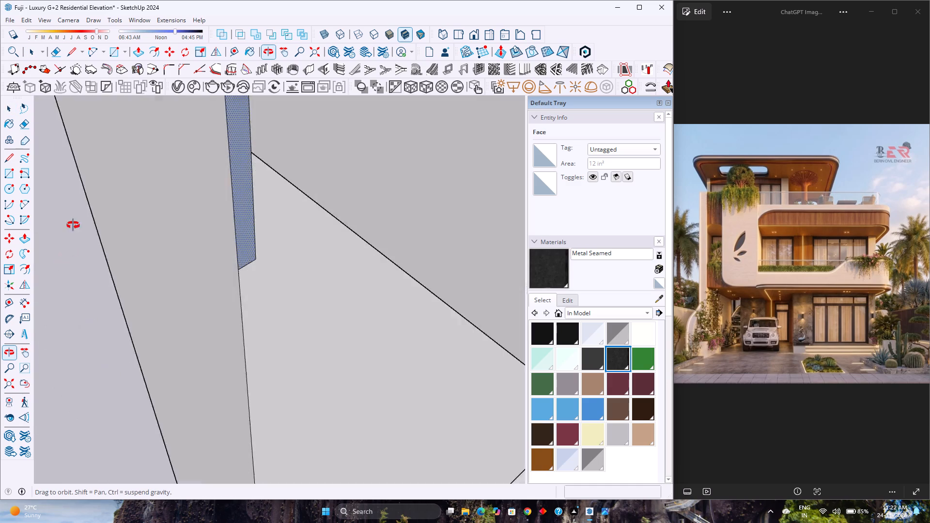
middle_drag(73, 225, 86, 189)
scroll(189, 250, up, 3)
key(e)
click(276, 208)
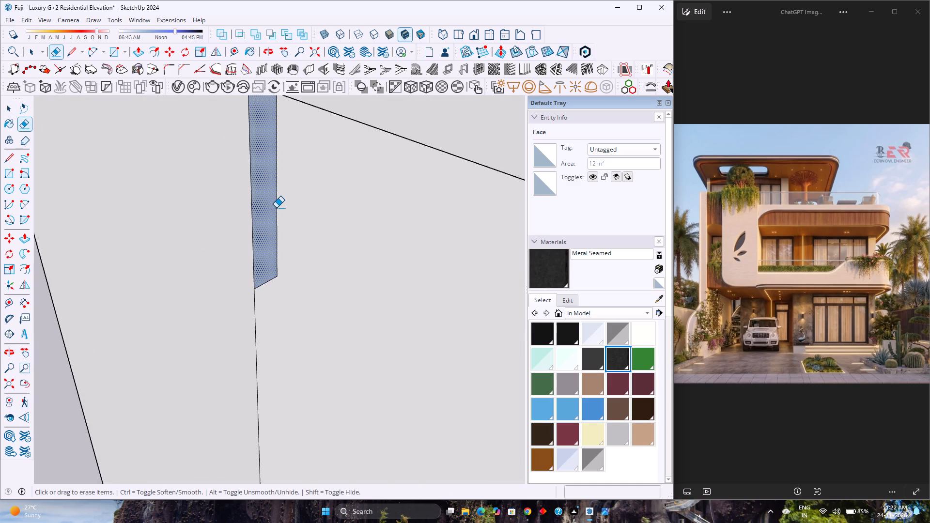
drag(268, 268, 274, 292)
scroll(274, 291, down, 5)
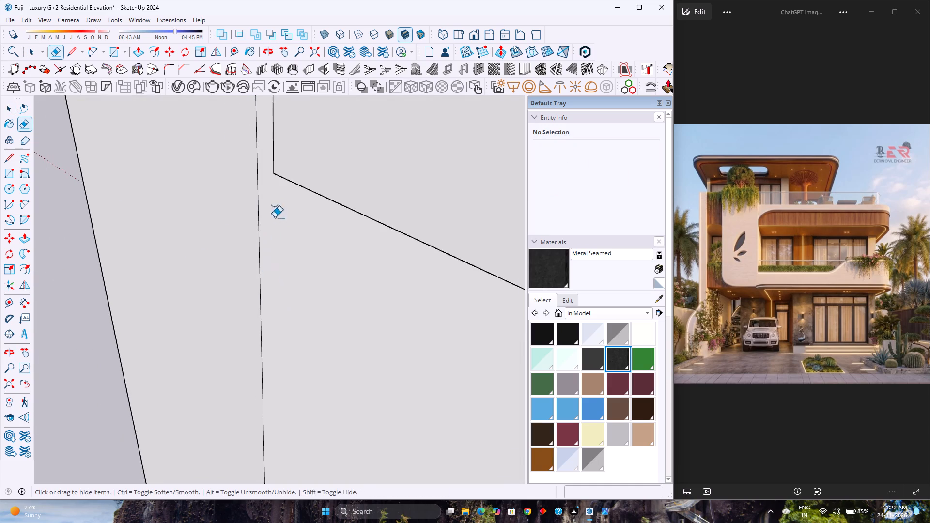
Select the upper floor's top face and examine its extent around the perimeter to find where it is still undivided.
shift+middle_drag(275, 217, 285, 466)
scroll(276, 357, down, 11)
shift+middle_drag(280, 273, 221, 476)
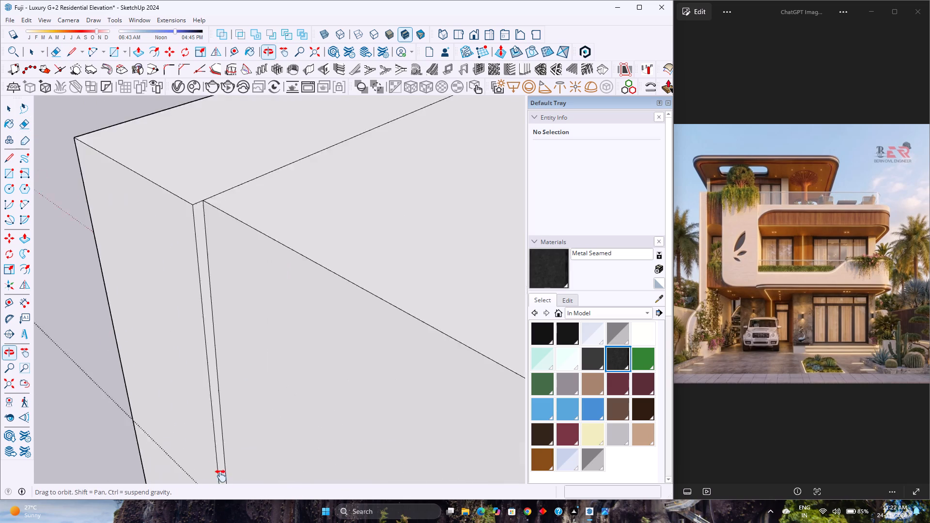
shift+middle_drag(221, 476, 219, 508)
scroll(196, 310, down, 4)
middle_drag(196, 310, 216, 371)
middle_click(216, 371)
key(space)
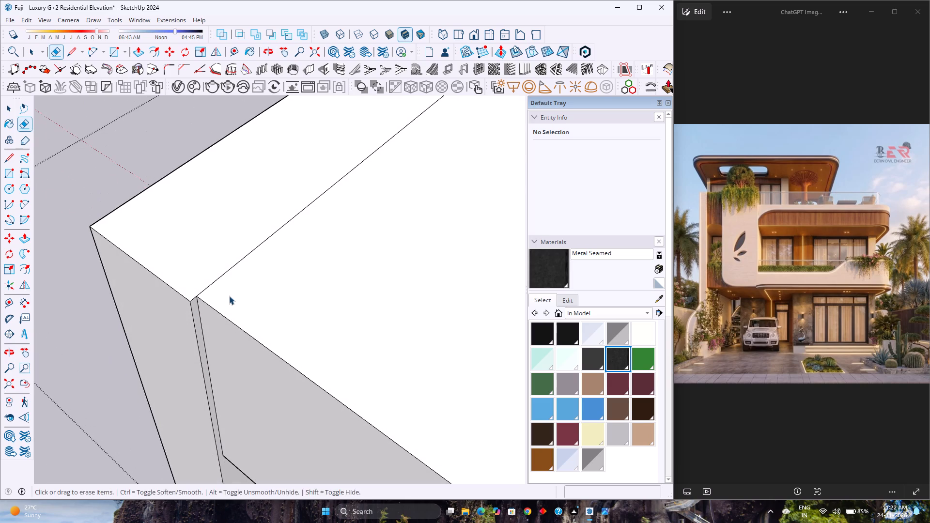
double_click(230, 294)
scroll(229, 294, up, 2)
click(226, 294)
click(198, 291)
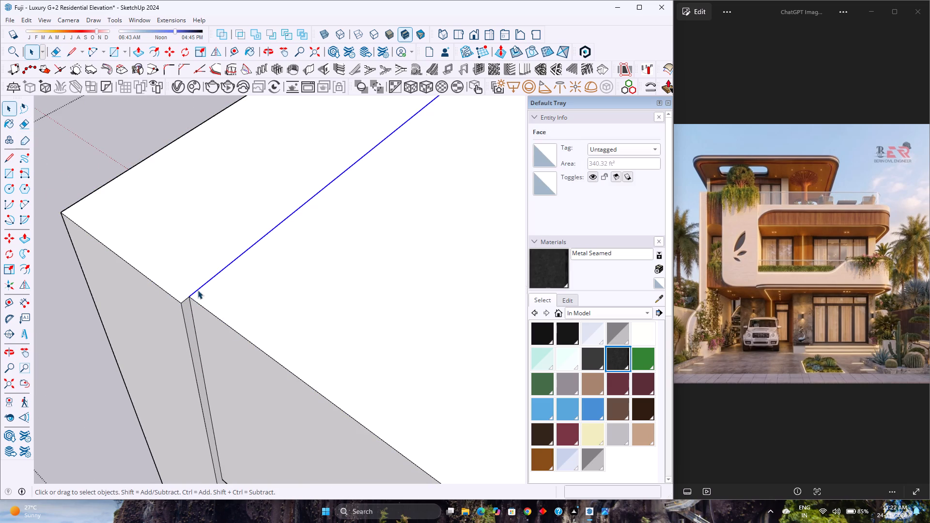
scroll(195, 299, down, 2)
click(187, 285)
scroll(187, 285, down, 3)
middle_drag(187, 285, 217, 403)
scroll(215, 389, down, 20)
scroll(215, 389, down, 4)
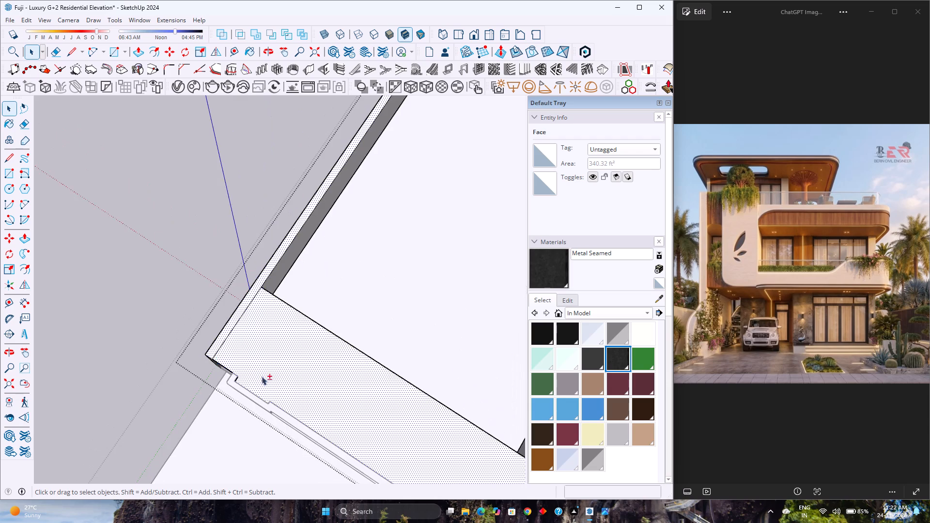
shift+middle_drag(298, 399, 137, 266)
scroll(132, 262, down, 1)
scroll(384, 330, up, 5)
shift+middle_drag(296, 328, 303, 330)
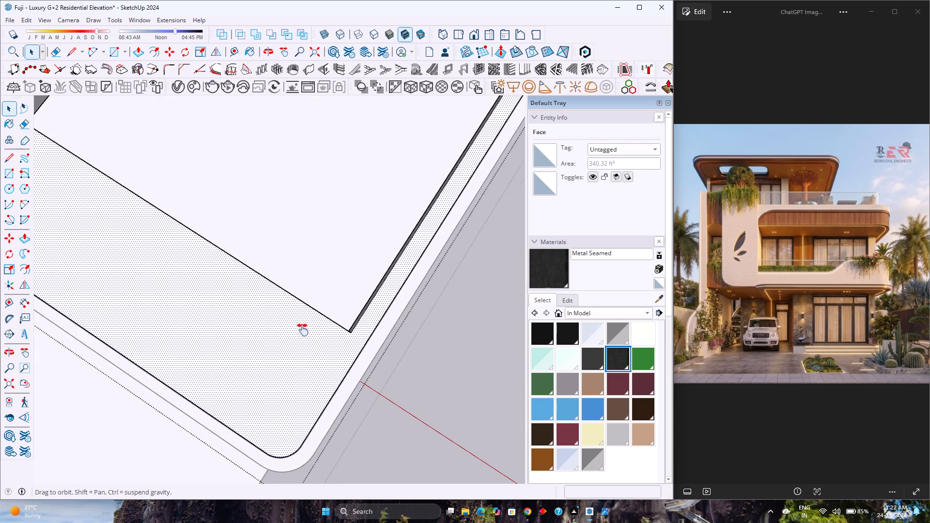
shift+middle_drag(303, 330, 480, 444)
shift+middle_drag(151, 200, 150, 366)
scroll(148, 358, down, 7)
shift+middle_drag(217, 233, 217, 339)
scroll(281, 234, up, 9)
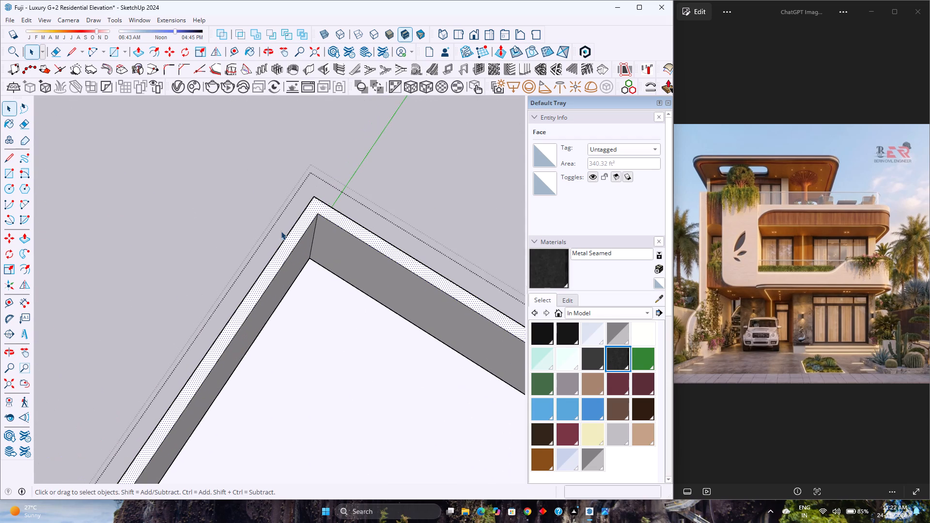
Draw a 9" line across the wall top from the rear inner corner to the outer edge, separating the side wall strip.
key(l)
scroll(292, 215, up, 8)
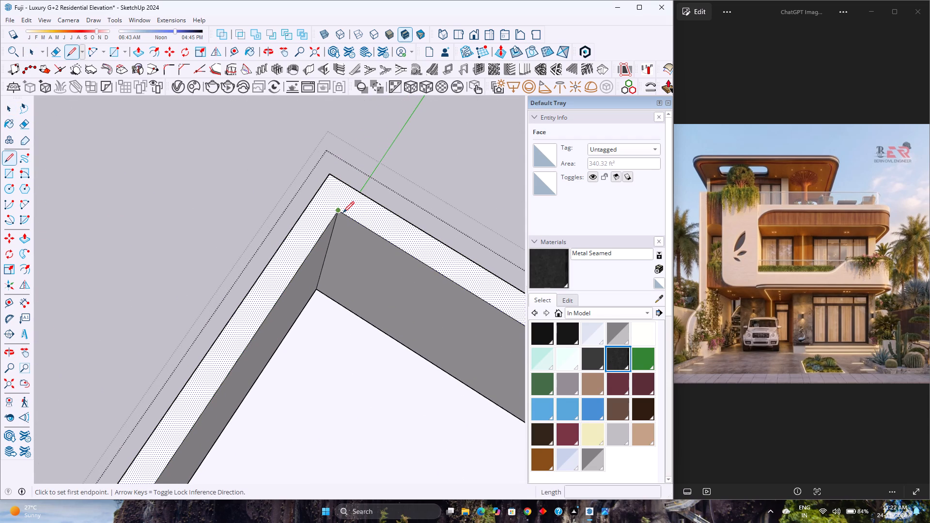
click(340, 210)
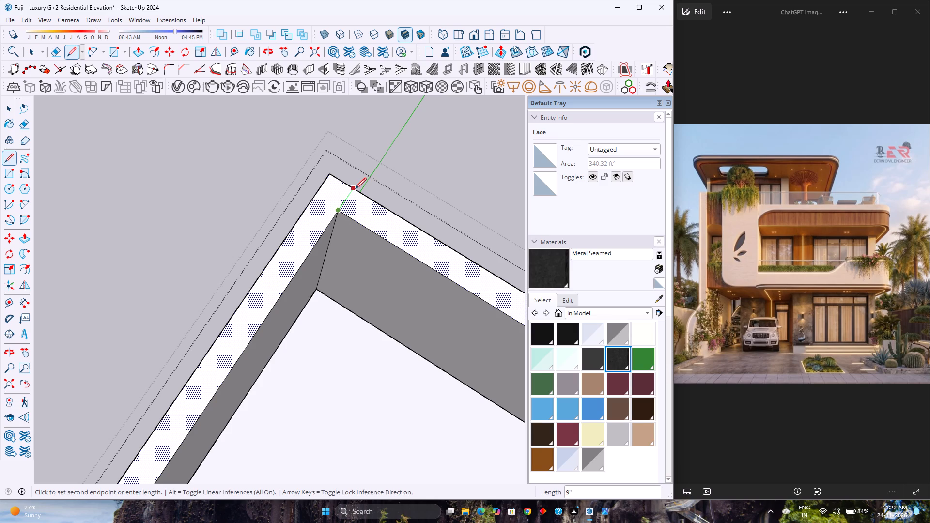
click(355, 189)
key(space)
scroll(341, 208, down, 14)
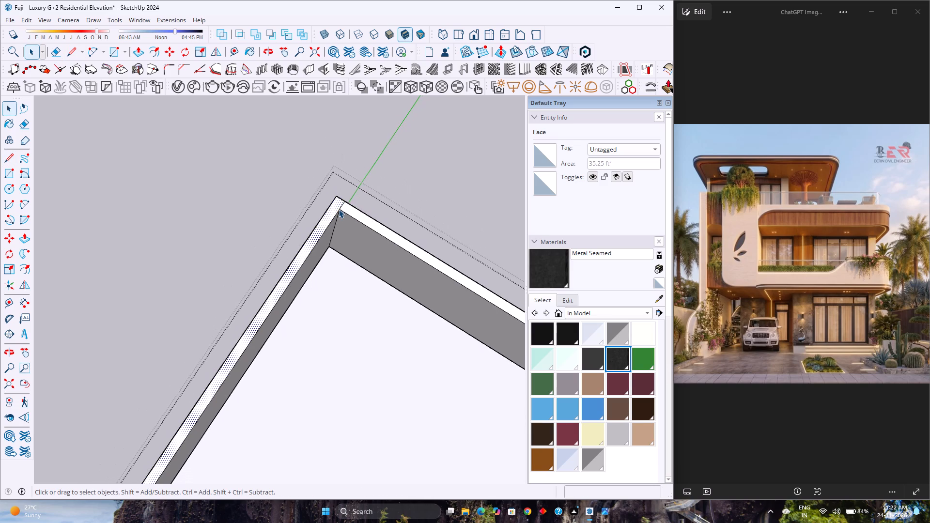
Unhide all hidden geometry in the upper-floor group.
scroll(339, 209, down, 10)
middle_drag(241, 386, 277, 281)
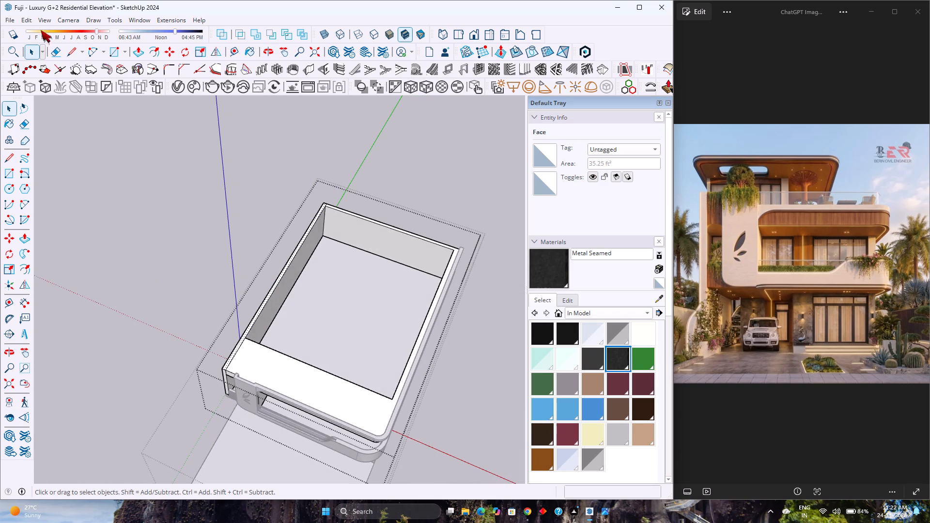
click(24, 16)
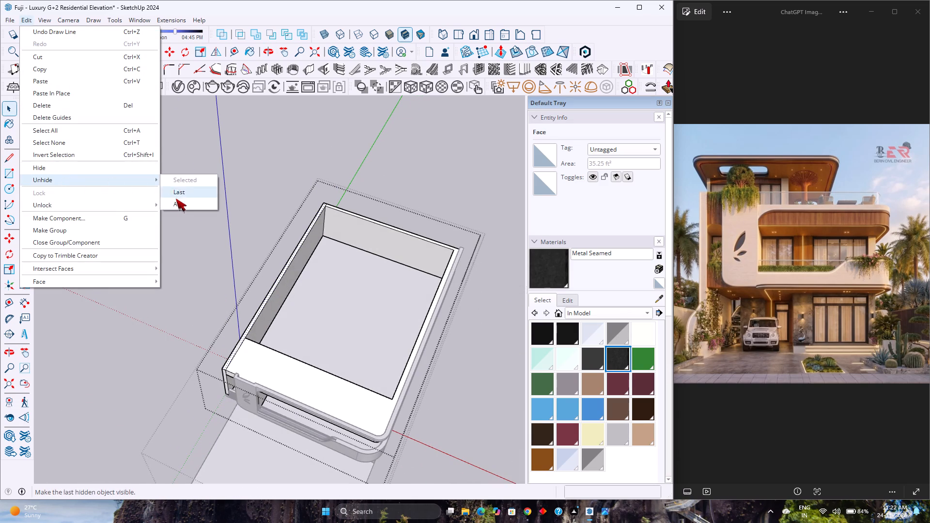
click(179, 202)
Push/Pull the long side wall's top strip upward by 4'.
scroll(220, 377, up, 12)
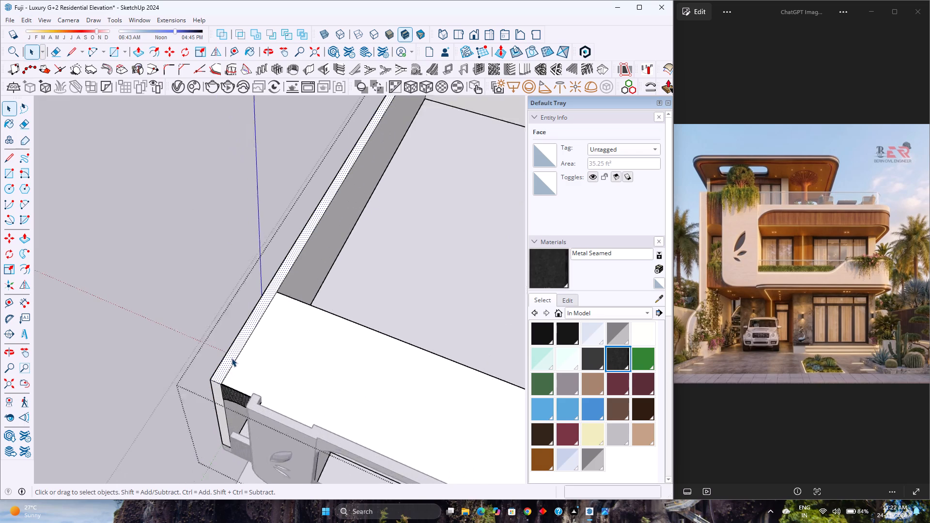
scroll(232, 358, up, 7)
key(p)
click(234, 357)
scroll(233, 315, down, 3)
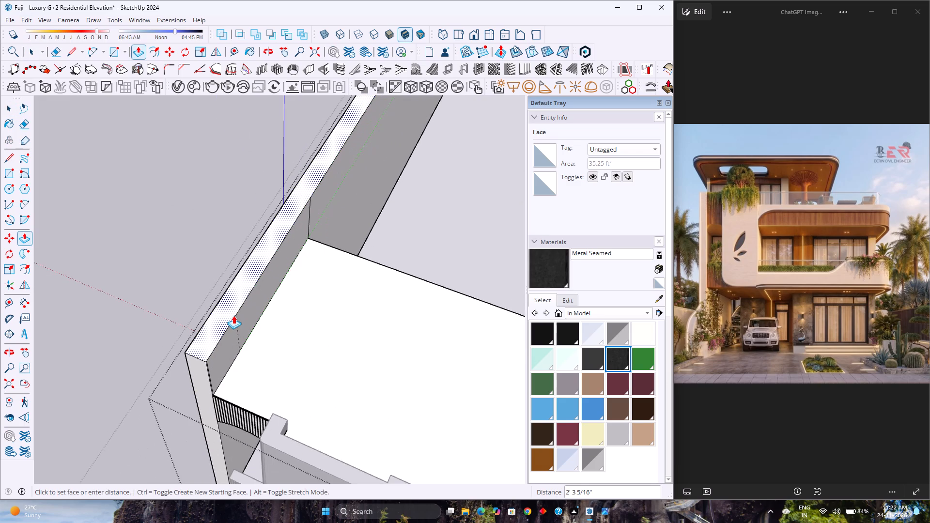
scroll(233, 315, down, 8)
middle_drag(233, 315, 233, 312)
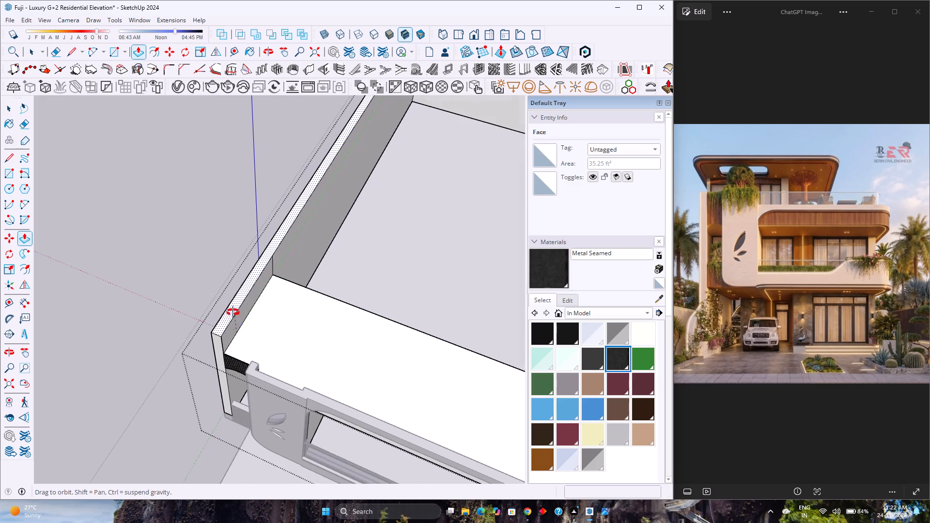
middle_drag(233, 312, 271, 185)
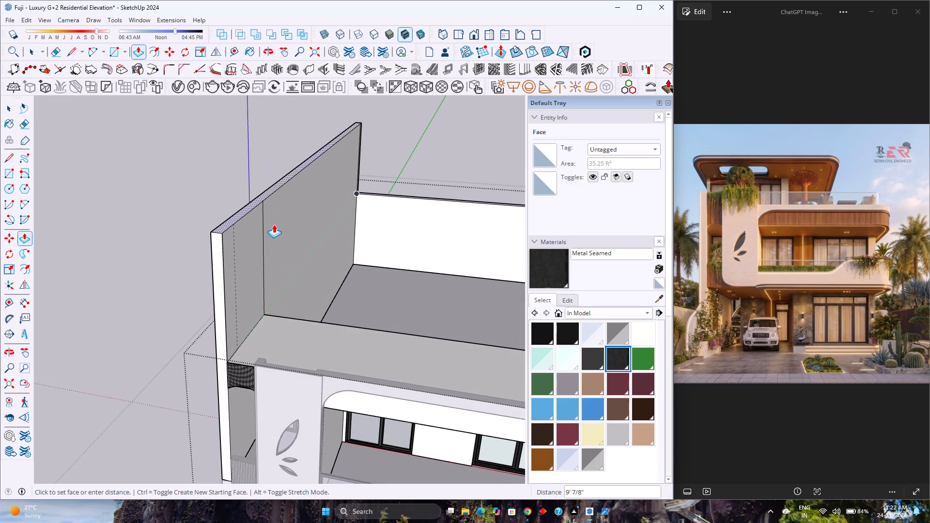
text(4')
key(Return)
Erase the stray vertical edge near the front end of the raised side wall's inner face, above the fluted panel.
scroll(233, 347, up, 6)
middle_drag(231, 333, 16, 358)
scroll(136, 357, up, 7)
key(e)
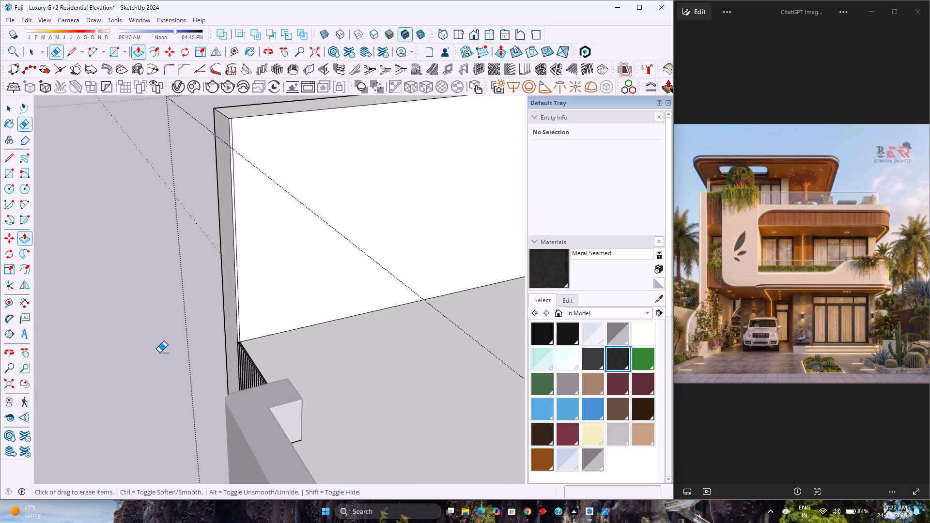
scroll(215, 347, up, 6)
click(249, 327)
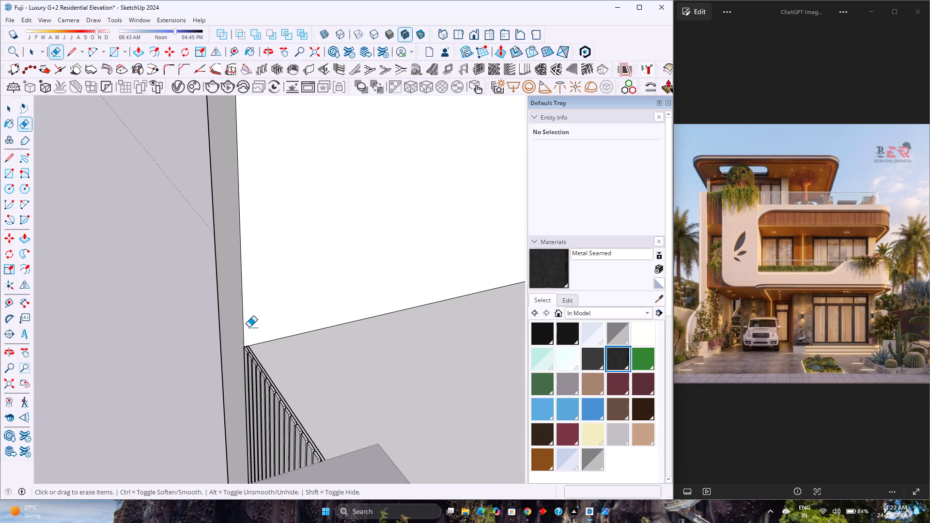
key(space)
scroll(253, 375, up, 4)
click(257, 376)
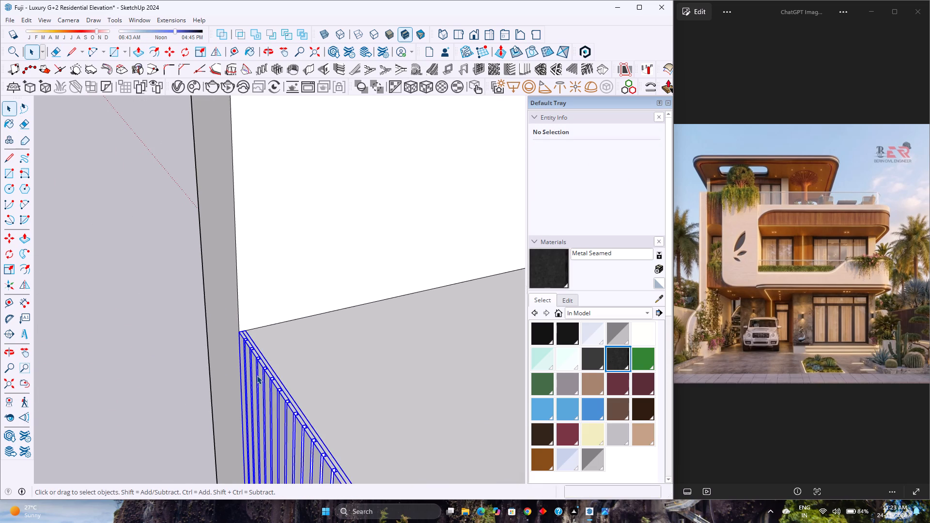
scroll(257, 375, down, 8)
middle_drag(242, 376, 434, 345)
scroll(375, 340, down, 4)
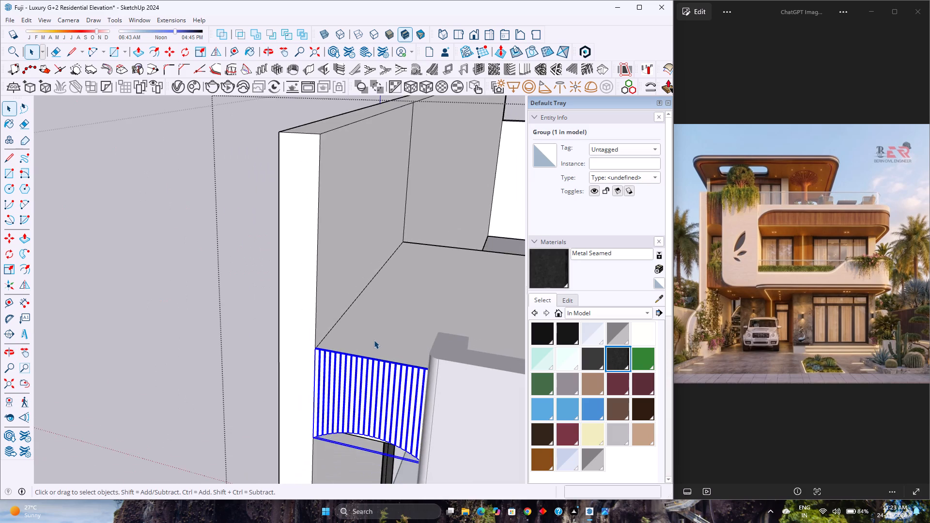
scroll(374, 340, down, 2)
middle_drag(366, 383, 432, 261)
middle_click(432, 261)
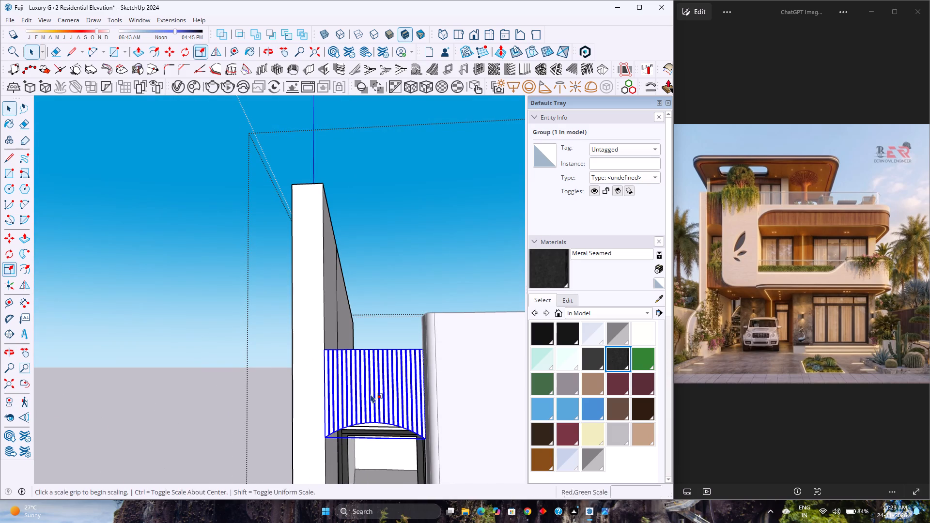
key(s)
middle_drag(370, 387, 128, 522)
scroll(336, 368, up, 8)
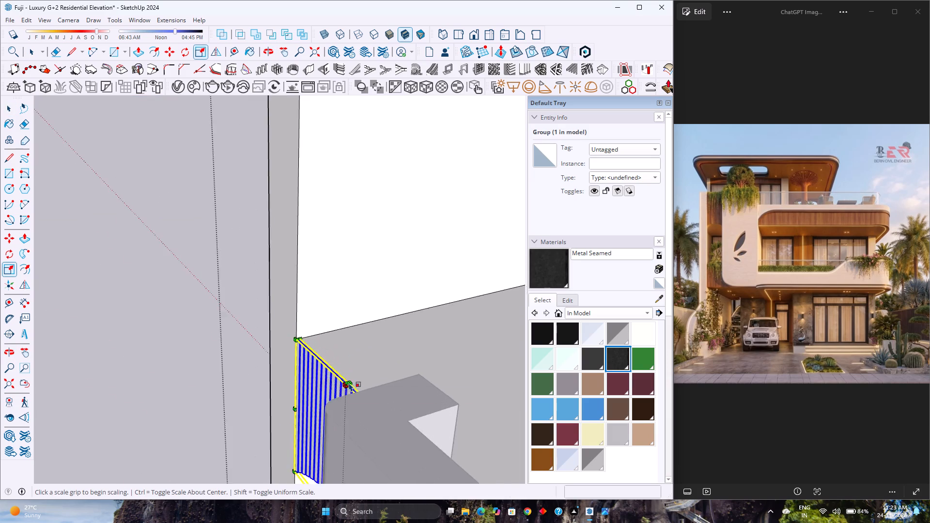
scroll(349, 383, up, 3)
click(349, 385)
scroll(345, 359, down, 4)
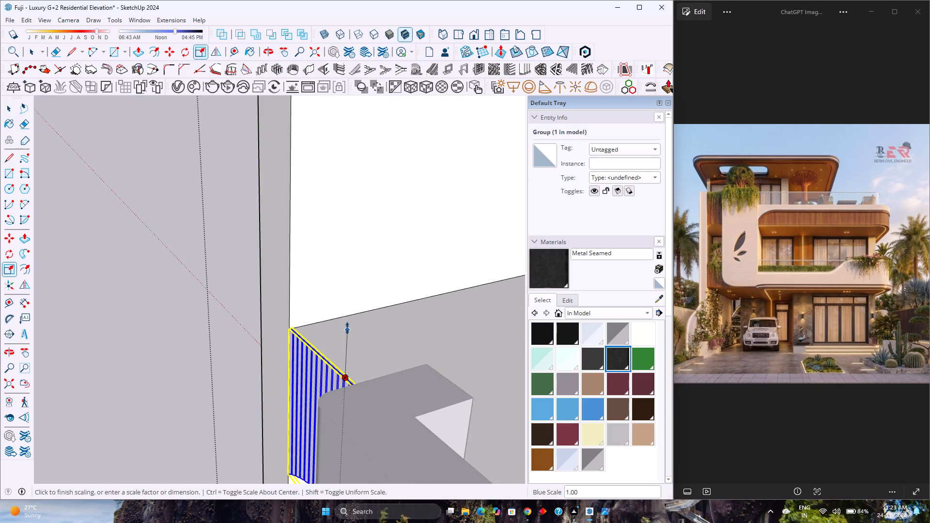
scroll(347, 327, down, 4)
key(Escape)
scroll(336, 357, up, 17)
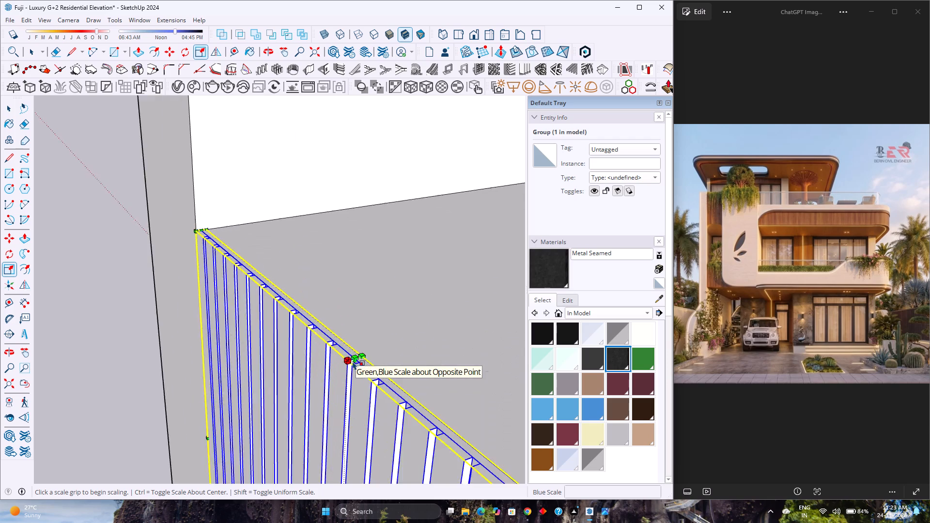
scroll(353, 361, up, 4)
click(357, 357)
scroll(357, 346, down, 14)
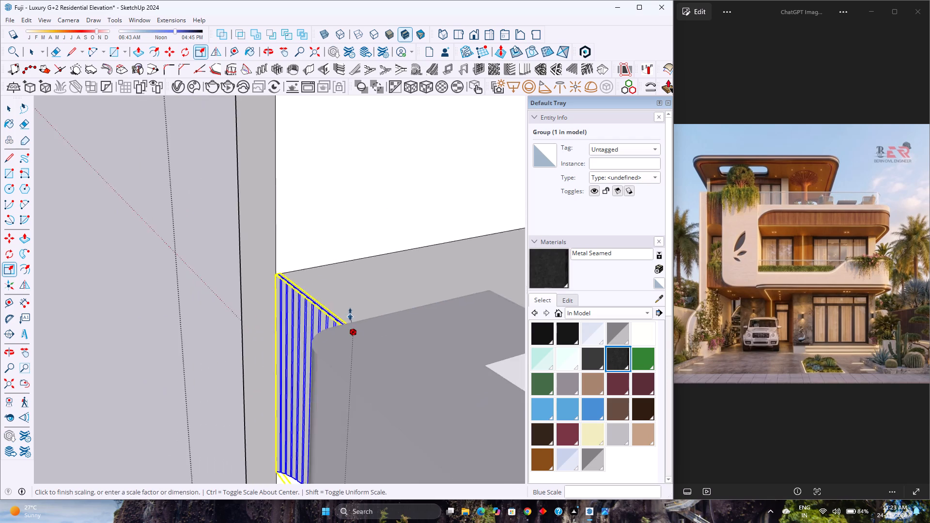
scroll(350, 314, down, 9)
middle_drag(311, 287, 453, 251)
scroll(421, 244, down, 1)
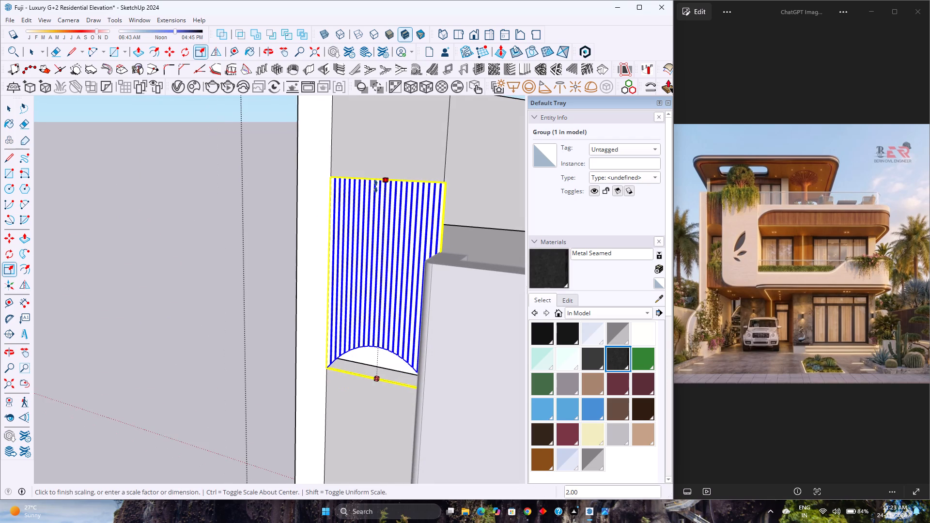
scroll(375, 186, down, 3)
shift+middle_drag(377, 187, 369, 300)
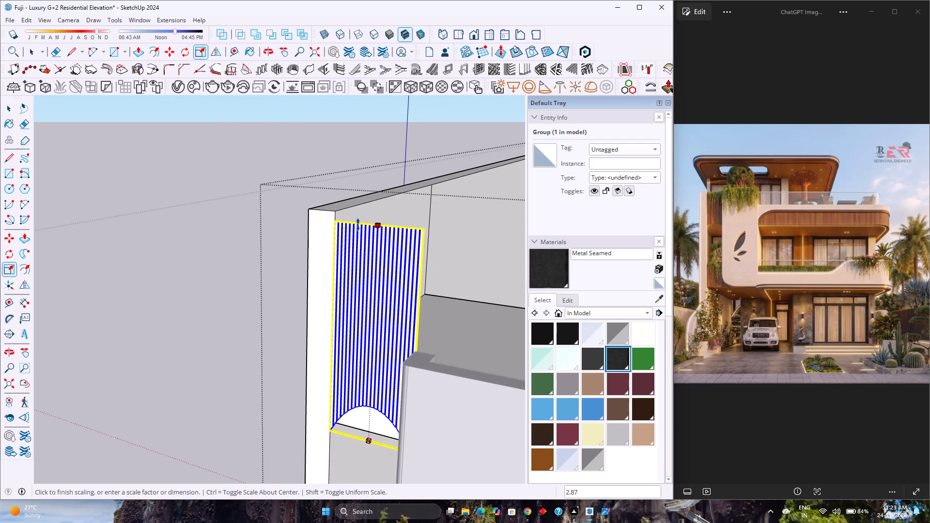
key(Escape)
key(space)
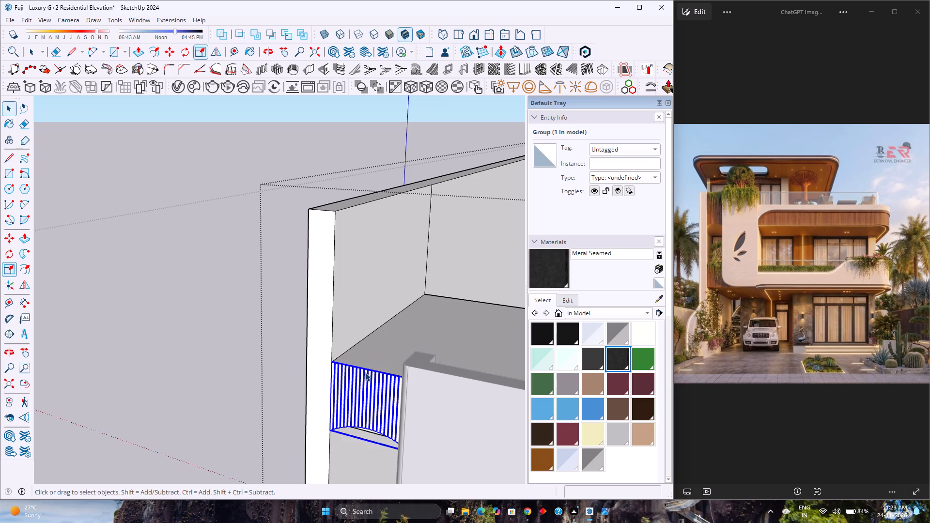
Move the fluted panel group straight down by 1" from the upper floor's top edge beside the side wall.
middle_drag(348, 409, 396, 451)
key(m)
scroll(350, 397, up, 7)
middle_drag(336, 373, 277, 438)
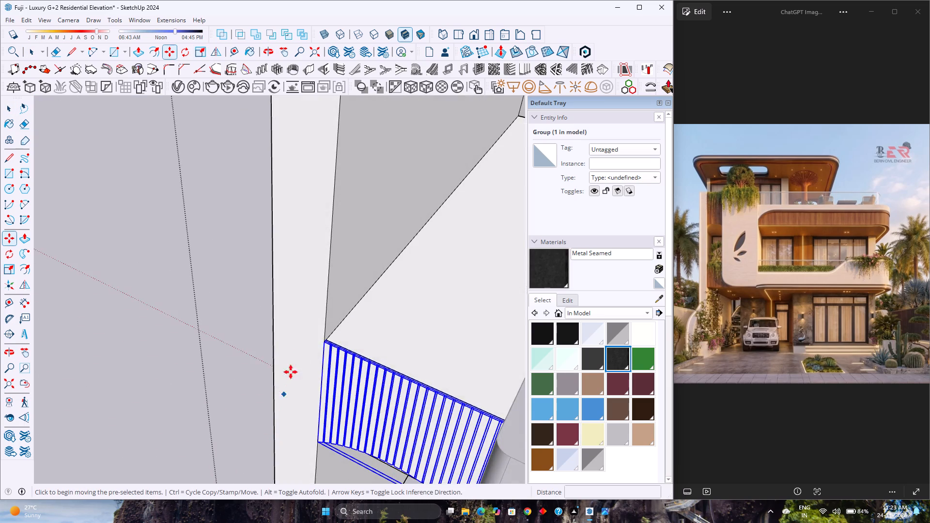
scroll(317, 336, up, 14)
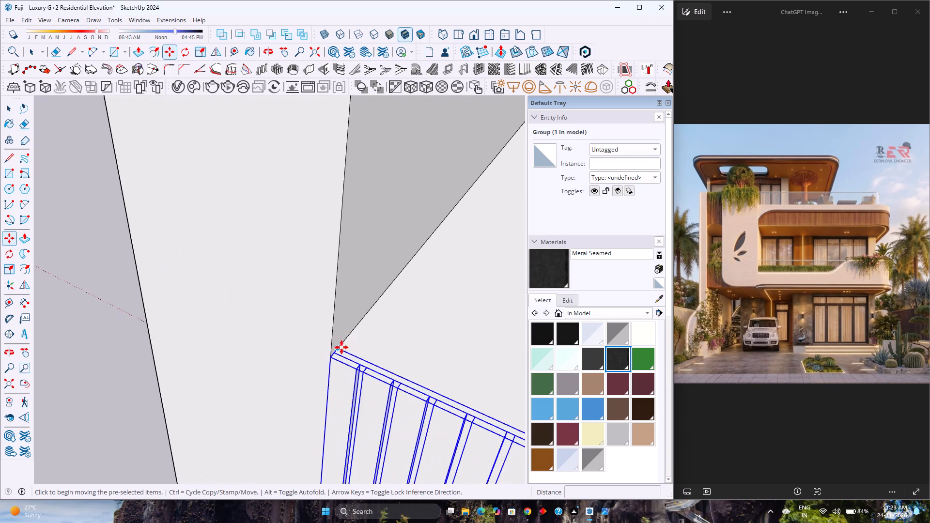
click(341, 349)
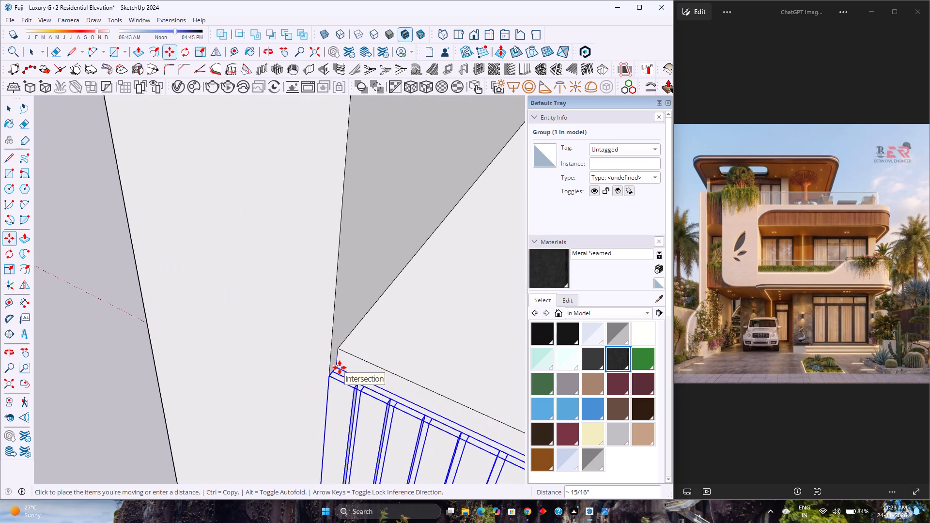
key(Up)
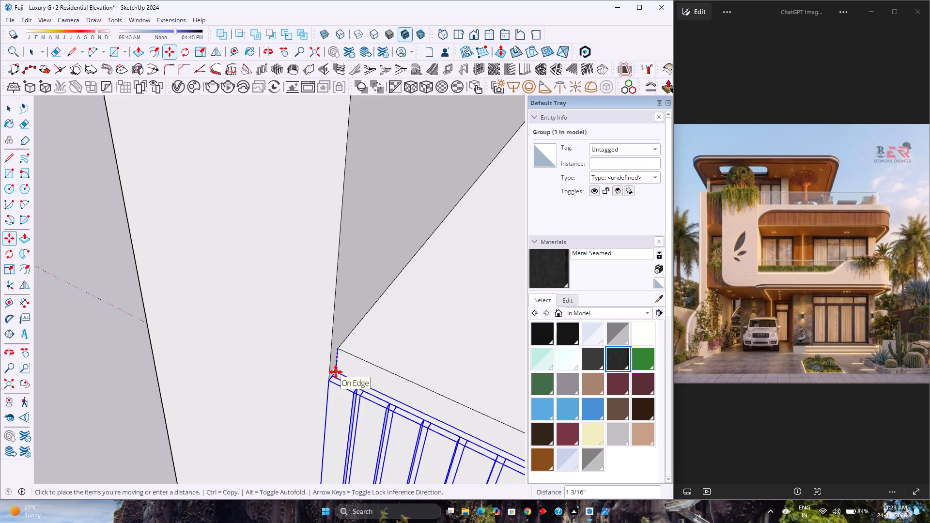
key(1)
key(Return)
scroll(336, 372, down, 5)
middle_drag(327, 385, 339, 268)
middle_click(341, 264)
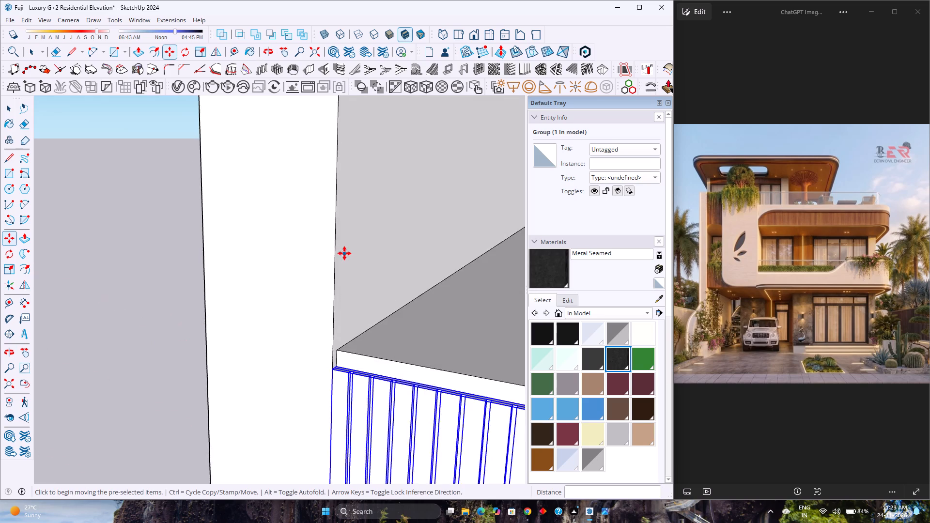
scroll(344, 253, down, 13)
middle_drag(325, 289, 402, 182)
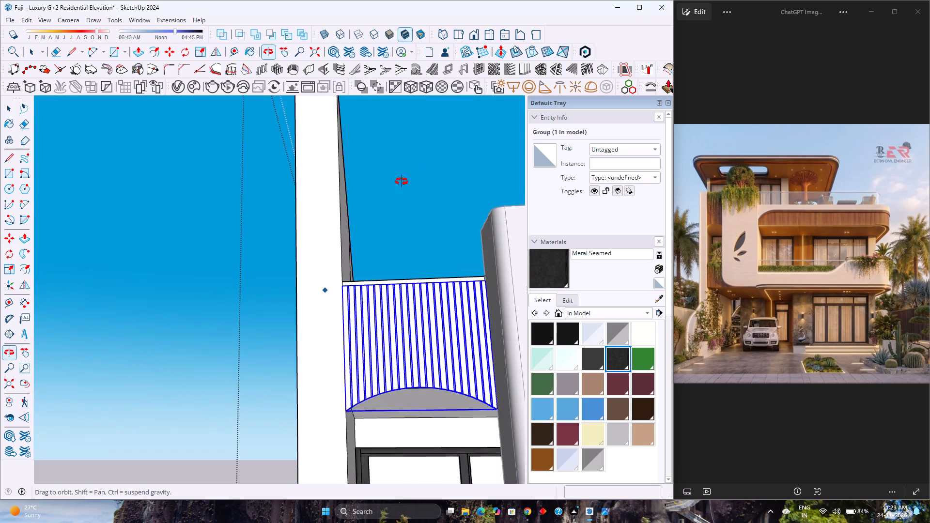
middle_drag(402, 182, 309, 386)
key(space)
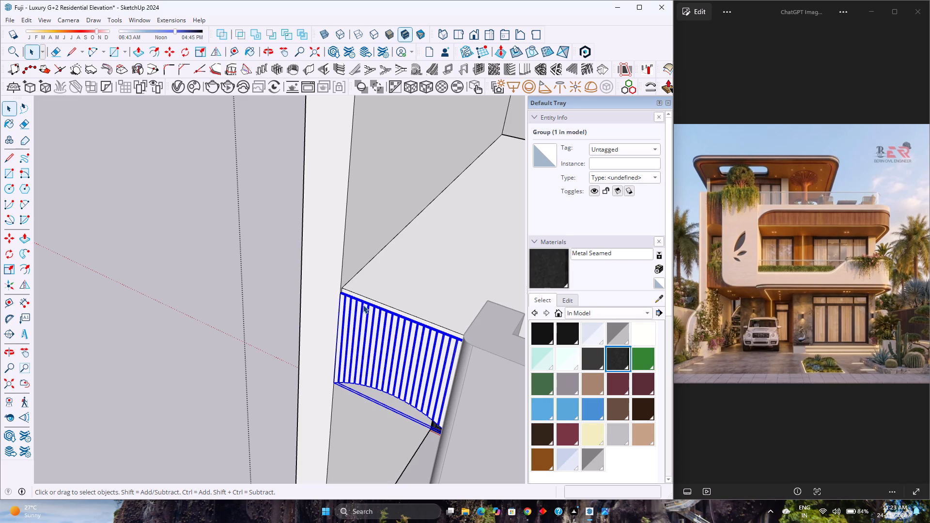
Inside the fluted panel group, Push/Pull the backing panel's thin top face up 4' 1" to the raised side wall's top.
middle_drag(373, 310, 328, 362)
scroll(346, 345, up, 3)
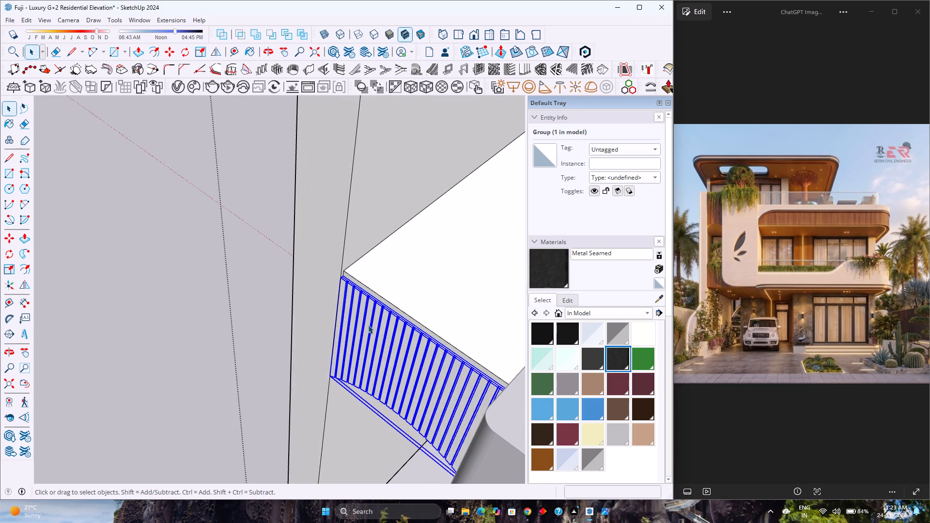
double_click(368, 325)
scroll(373, 316, up, 8)
middle_drag(387, 310, 274, 340)
key(p)
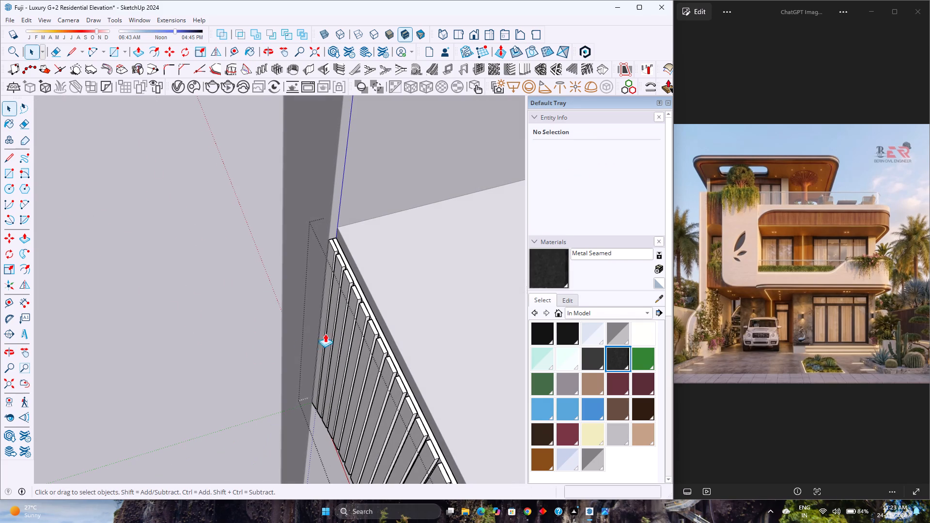
click(371, 309)
scroll(378, 296, down, 11)
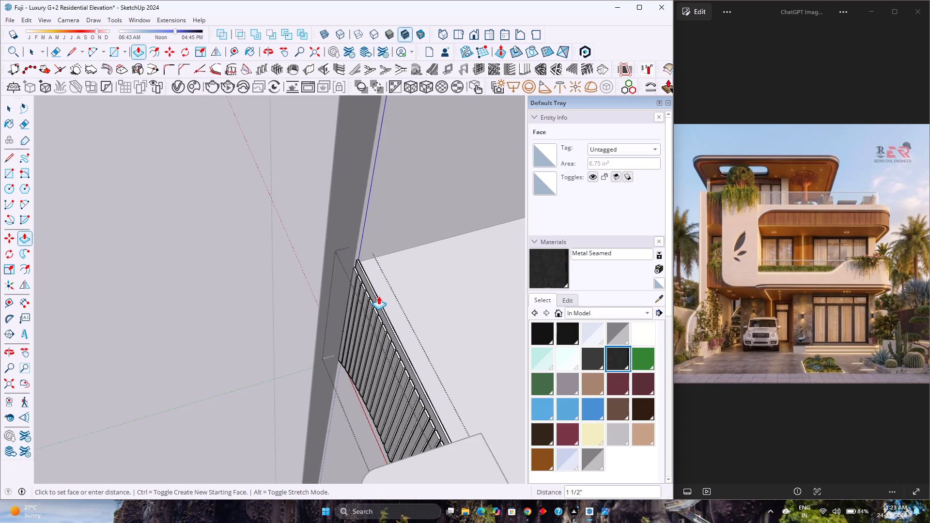
scroll(378, 296, down, 9)
click(386, 196)
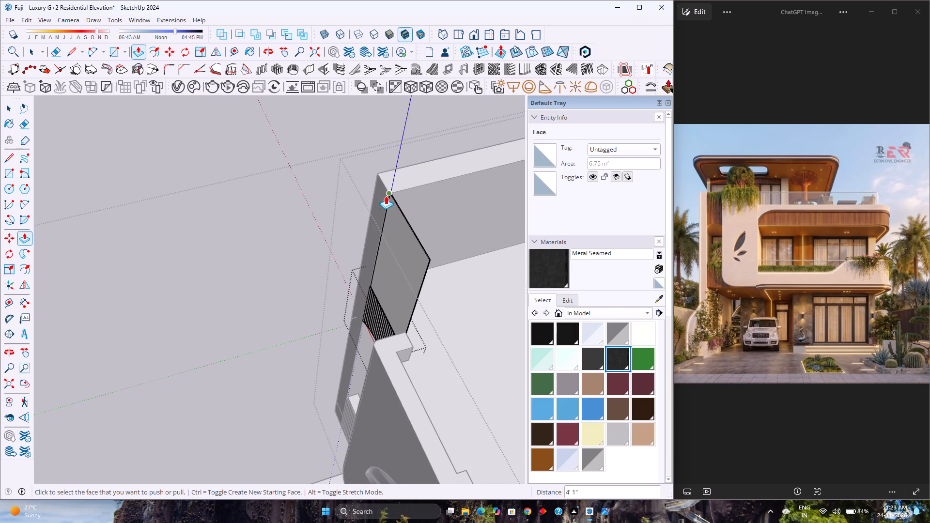
Open the nested flute group and Push/Pull the tops of the six flutes nearest the side wall up by the same 4' 1".
scroll(387, 299, up, 7)
key(space)
scroll(379, 318, up, 9)
click(379, 327)
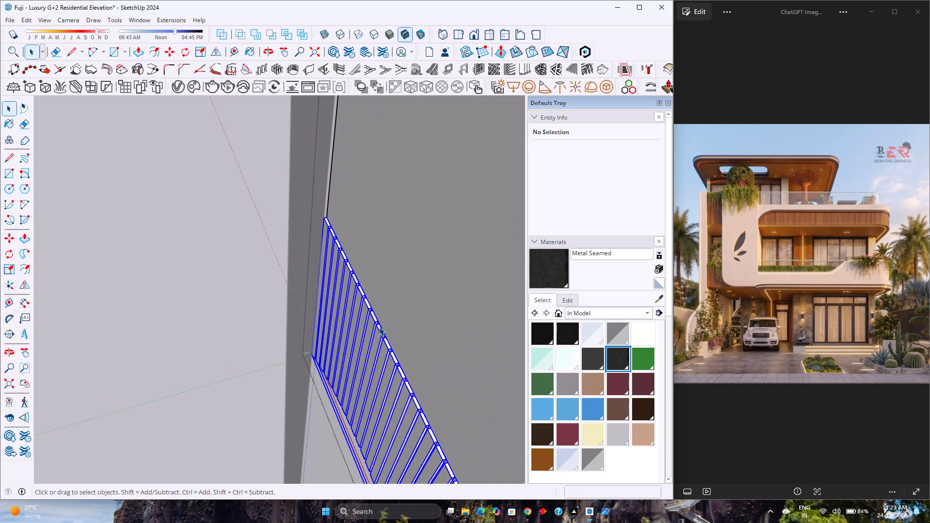
scroll(379, 338, up, 1)
double_click(379, 329)
key(p)
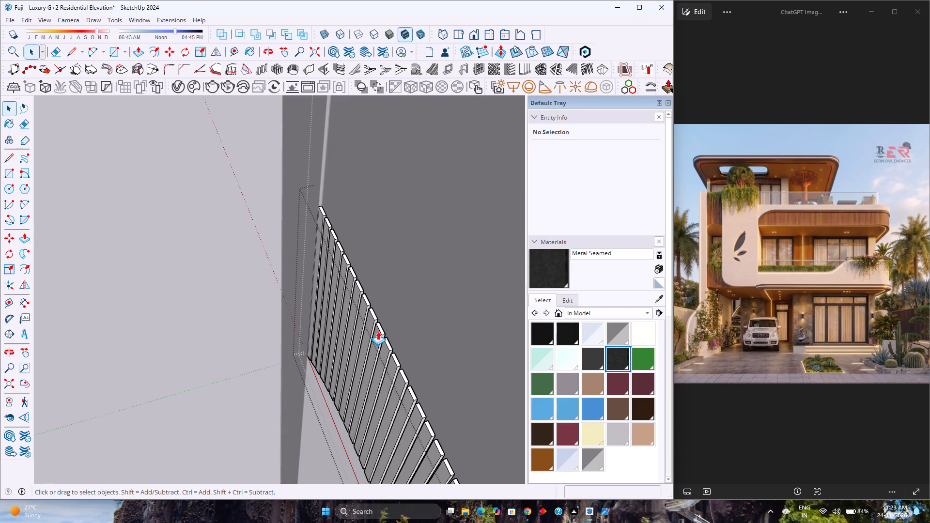
scroll(313, 213, up, 8)
double_click(327, 209)
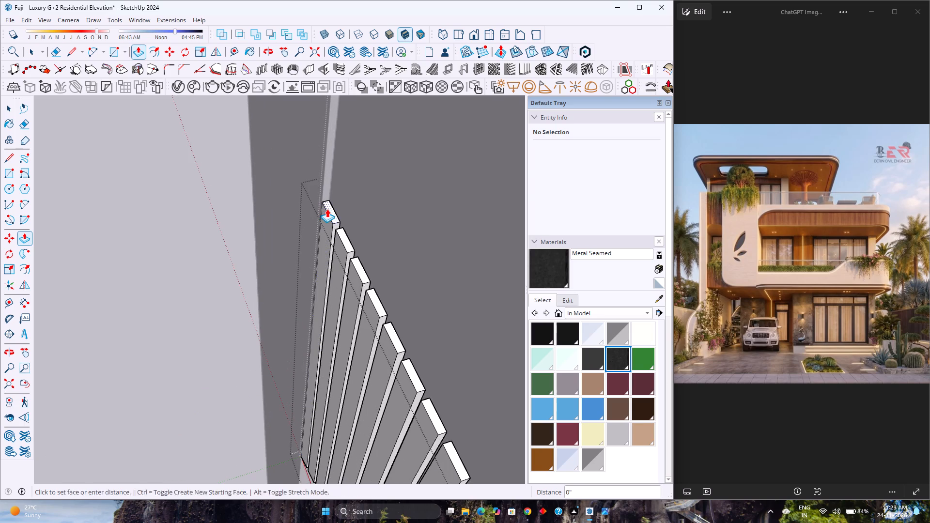
double_click(348, 246)
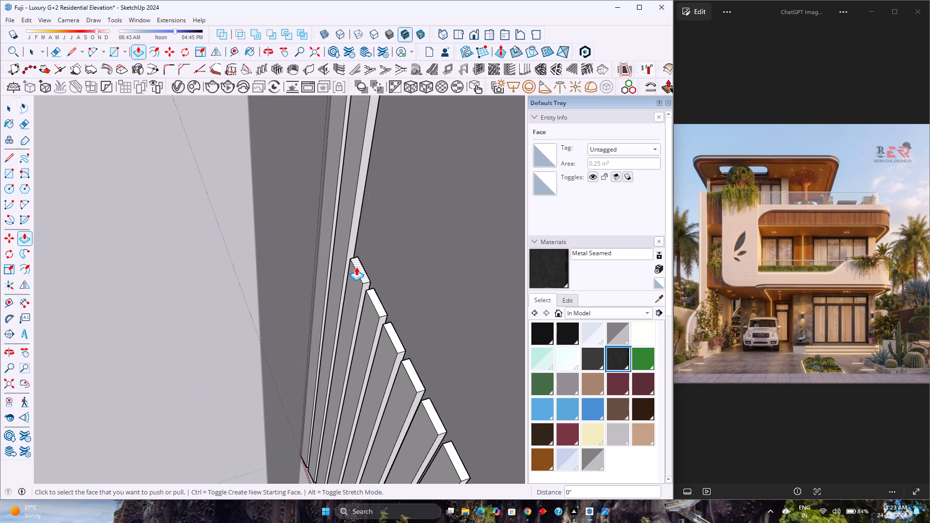
double_click(357, 267)
double_click(377, 305)
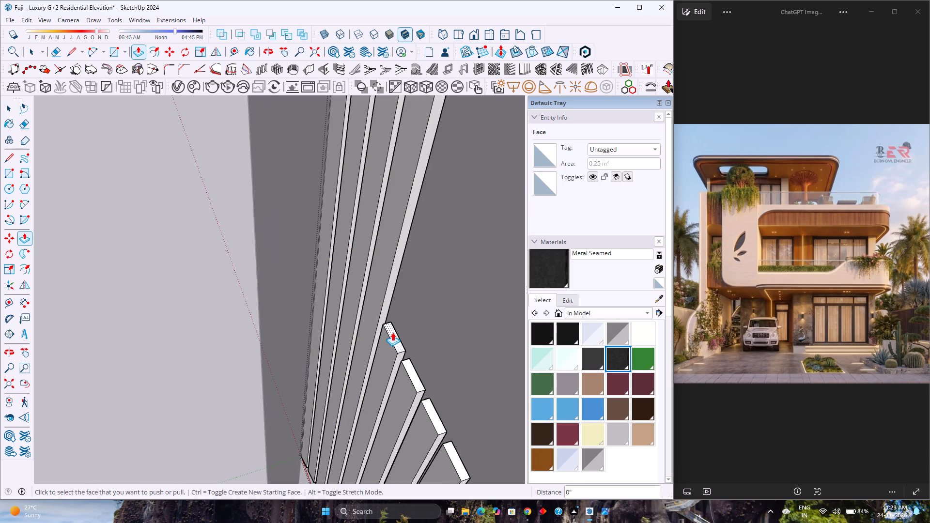
double_click(392, 332)
double_click(413, 371)
Extend the top faces of the next six flutes upward by the same 4' 1" with Push/Pull.
scroll(408, 367, down, 3)
shift+middle_drag(409, 367, 395, 361)
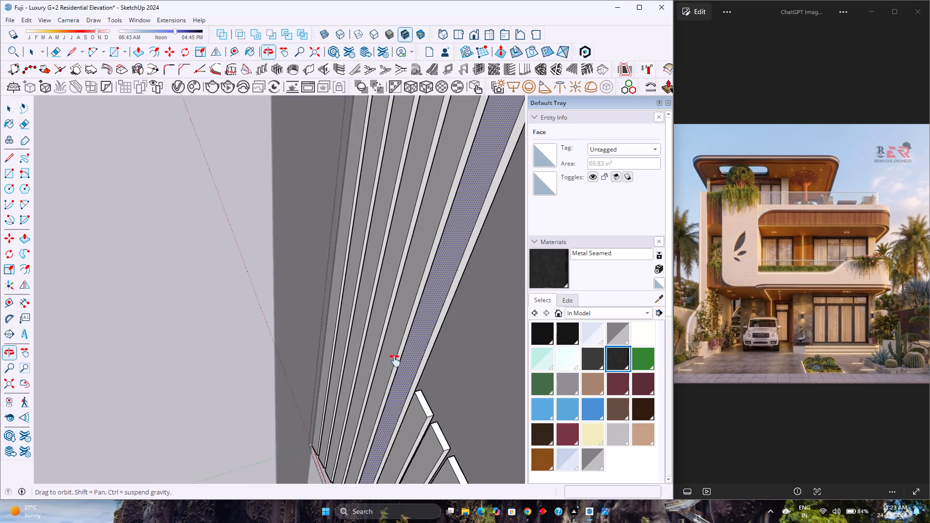
shift+middle_drag(395, 361, 289, 255)
shift+middle_click(289, 255)
double_click(308, 293)
double_click(318, 321)
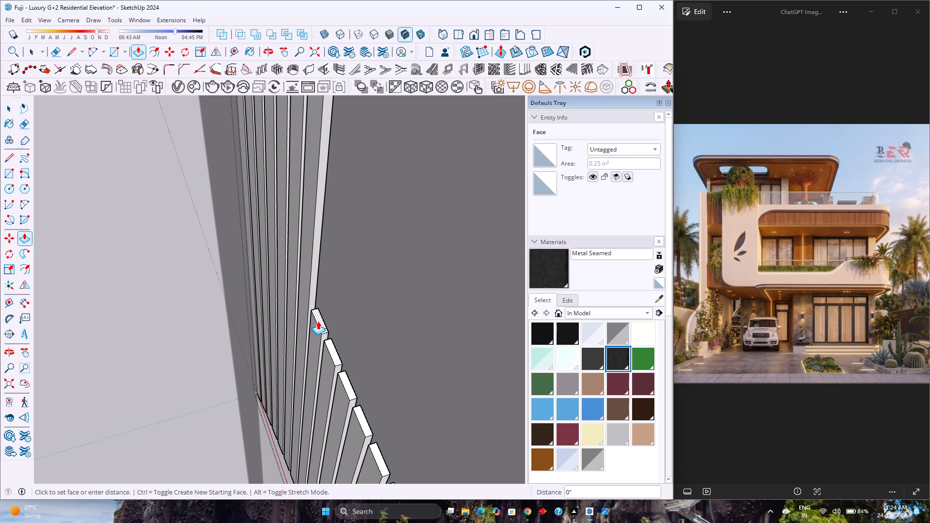
double_click(330, 347)
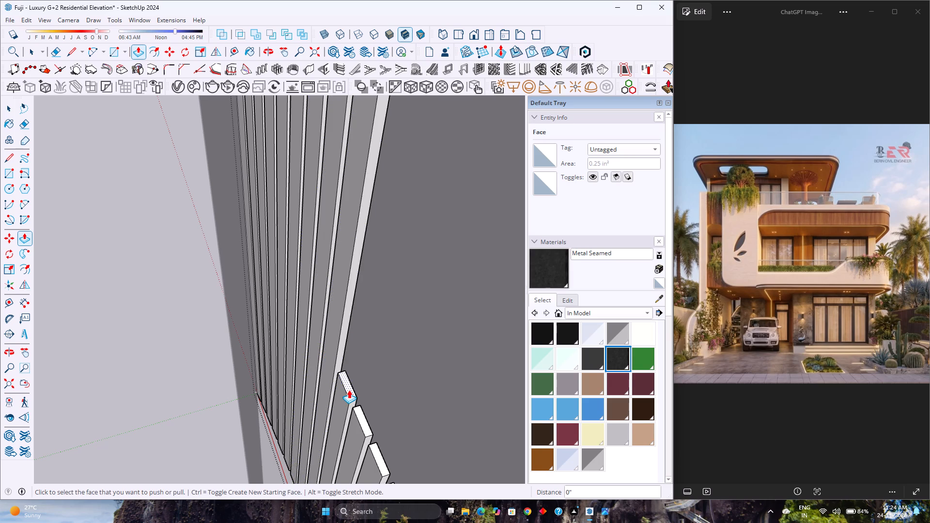
double_click(349, 390)
double_click(360, 416)
double_click(378, 458)
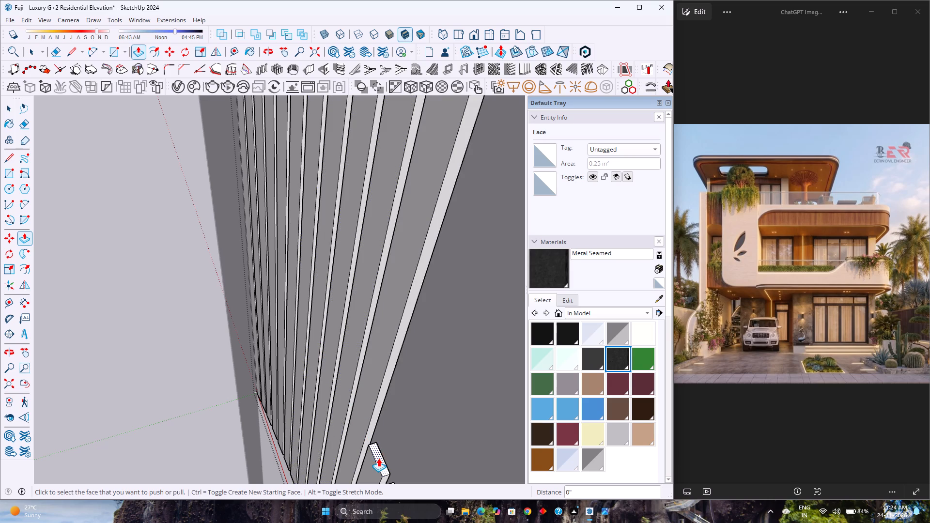
Push/Pull the top faces of the next four flutes up by the same 4' 1".
scroll(366, 432, down, 4)
shift+middle_drag(359, 417, 236, 273)
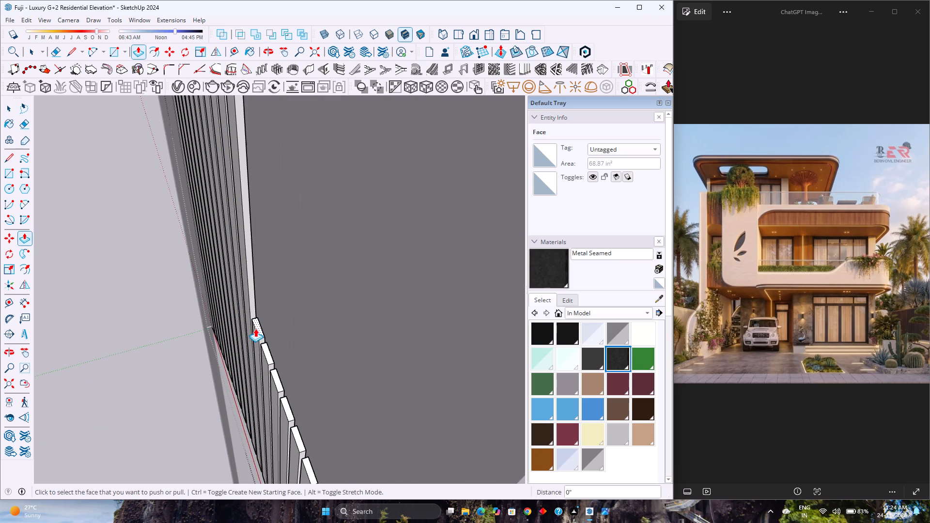
double_click(256, 328)
double_click(270, 359)
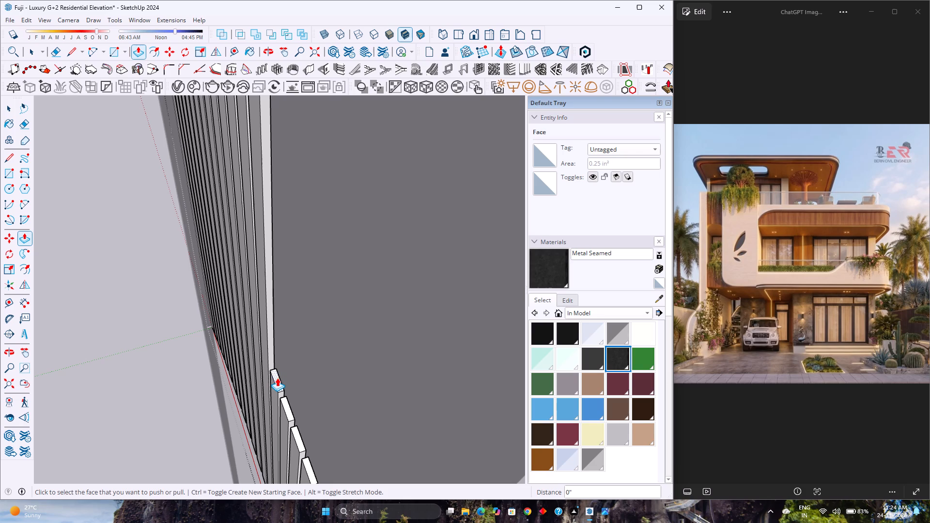
double_click(277, 378)
double_click(289, 412)
Extend the last six flutes, at the end away from the side wall, up by 4' 1" and exit the nested groups.
shift+middle_drag(302, 402, 301, 265)
shift+middle_click(301, 264)
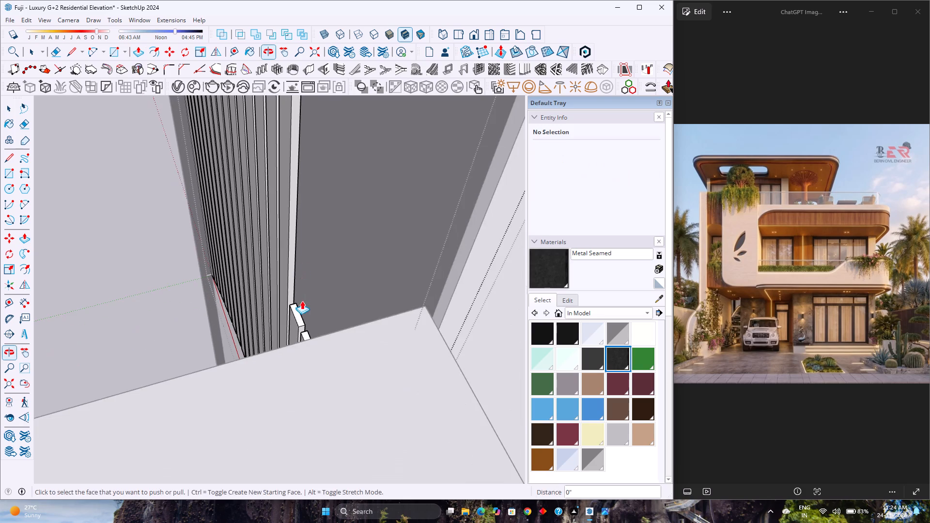
scroll(302, 301, up, 1)
middle_drag(302, 301, 384, 402)
middle_click(384, 402)
double_click(418, 448)
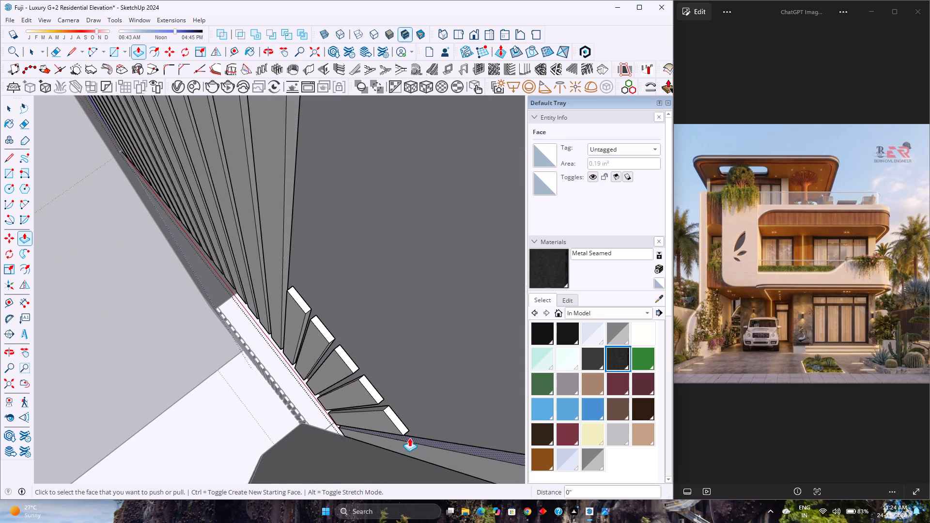
double_click(396, 422)
double_click(369, 388)
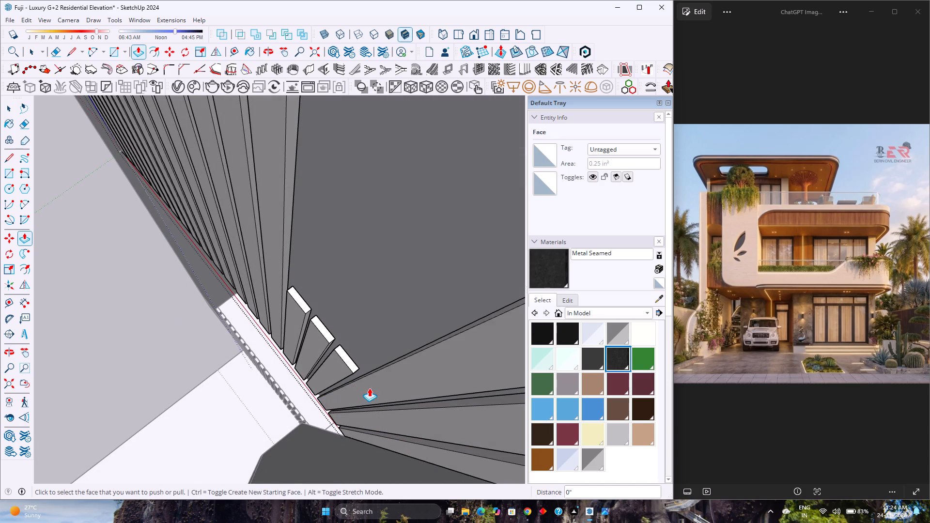
double_click(342, 359)
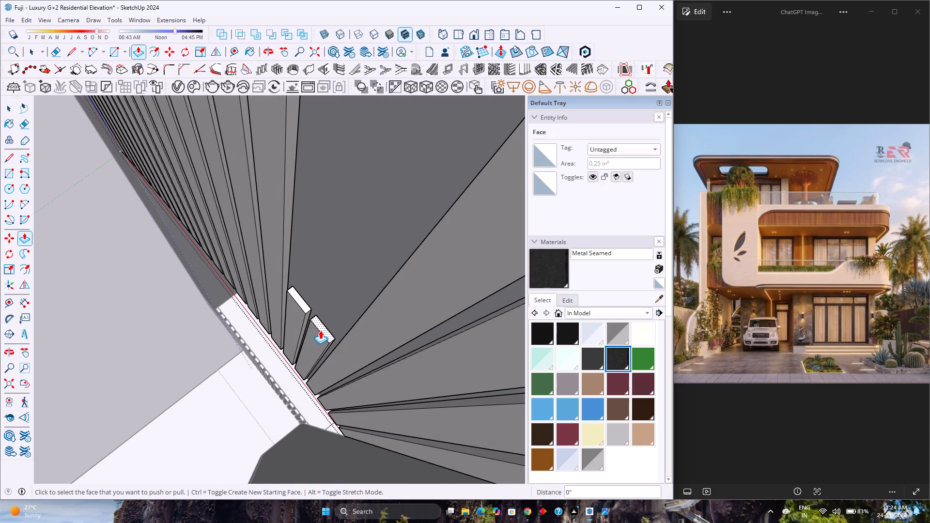
double_click(321, 330)
double_click(299, 298)
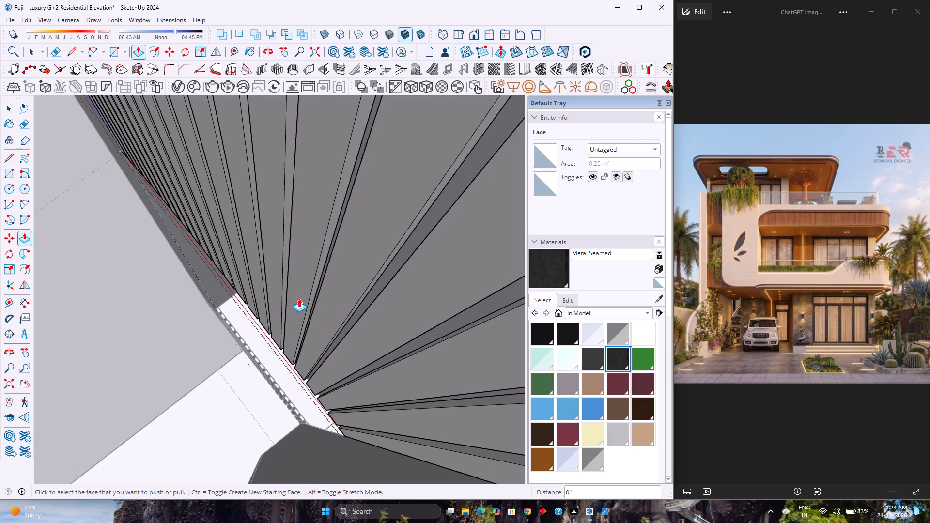
key(space)
scroll(298, 298, down, 20)
scroll(298, 298, down, 3)
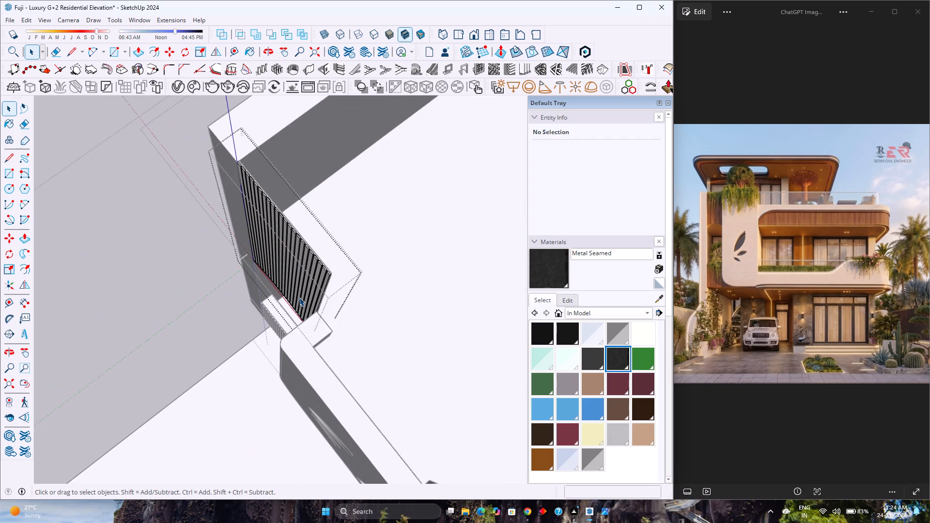
key(Escape)
key(Escape)
middle_drag(211, 318, 336, 181)
middle_click(336, 180)
scroll(305, 271, down, 4)
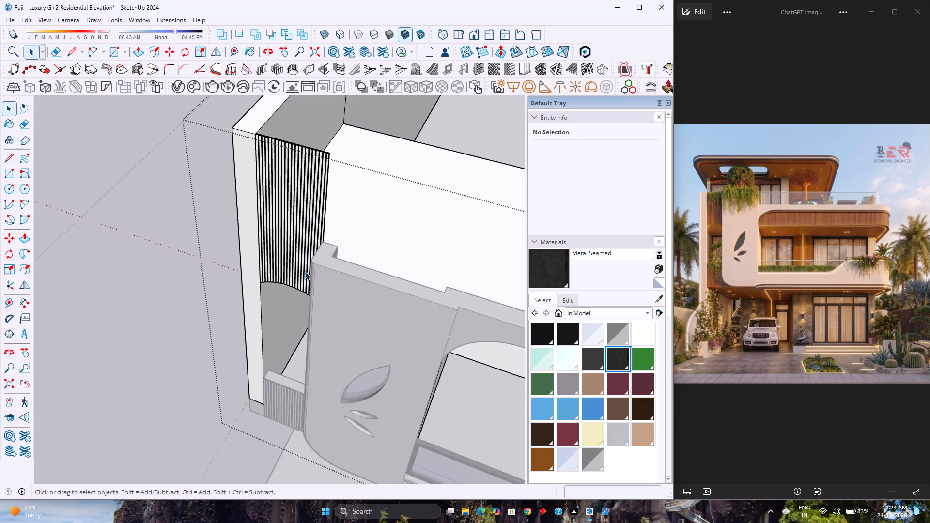
key(Escape)
Examine the extended fluted panel and the front elevation against the reference image.
middle_drag(212, 293, 348, 203)
middle_click(348, 202)
scroll(352, 211, down, 2)
shift+middle_drag(362, 213, 279, 340)
middle_drag(245, 329, 236, 272)
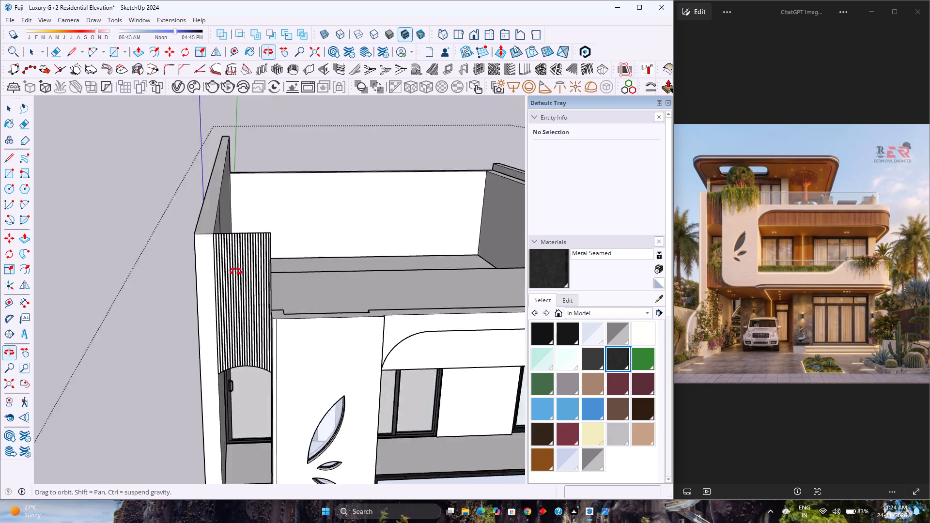
middle_drag(236, 272, 242, 244)
scroll(246, 235, down, 8)
shift+middle_drag(293, 305, 251, 310)
shift+middle_click(251, 310)
shift+middle_drag(277, 334, 247, 283)
scroll(247, 283, down, 2)
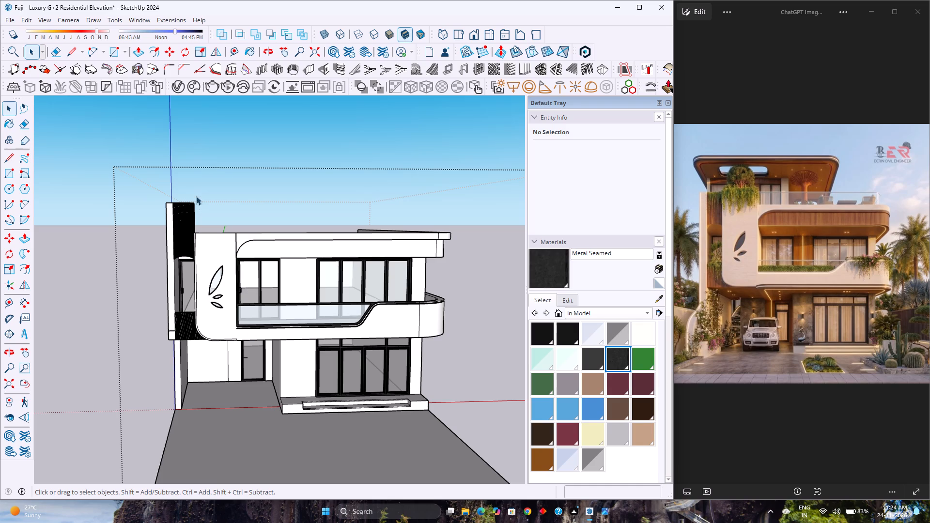
scroll(196, 196, down, 3)
scroll(196, 196, up, 9)
middle_drag(248, 248, 248, 249)
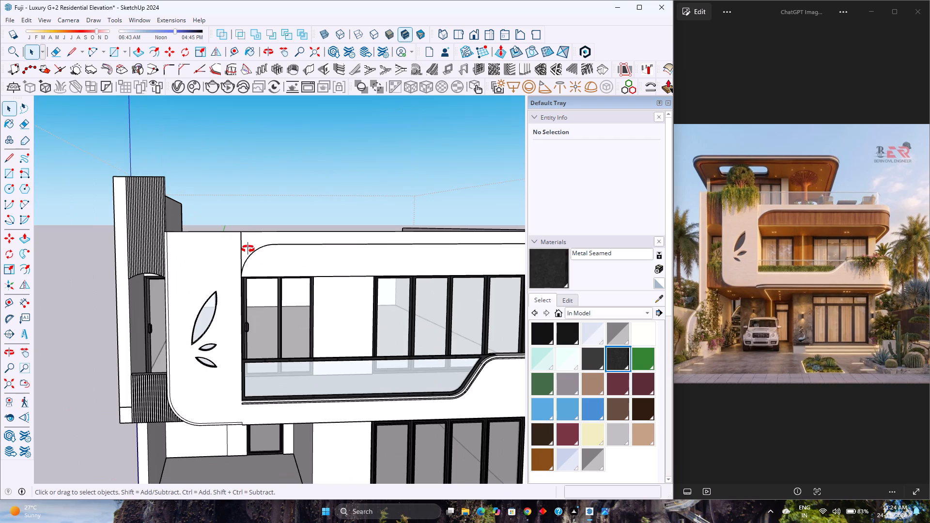
Open the front frame group and draw a line across its top face, from the leaf wall's vertical seam to the back edge.
middle_drag(248, 249, 183, 433)
scroll(228, 243, up, 4)
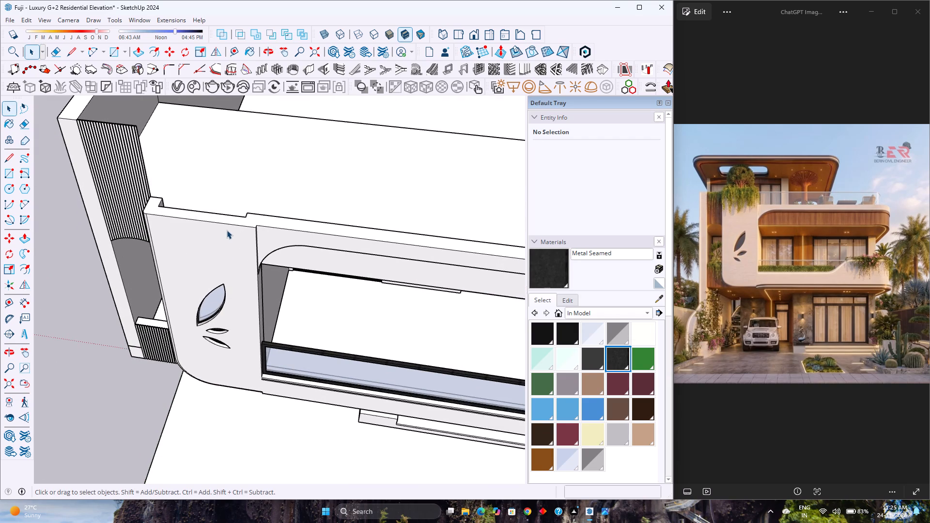
scroll(227, 230, up, 7)
double_click(263, 215)
scroll(263, 215, up, 4)
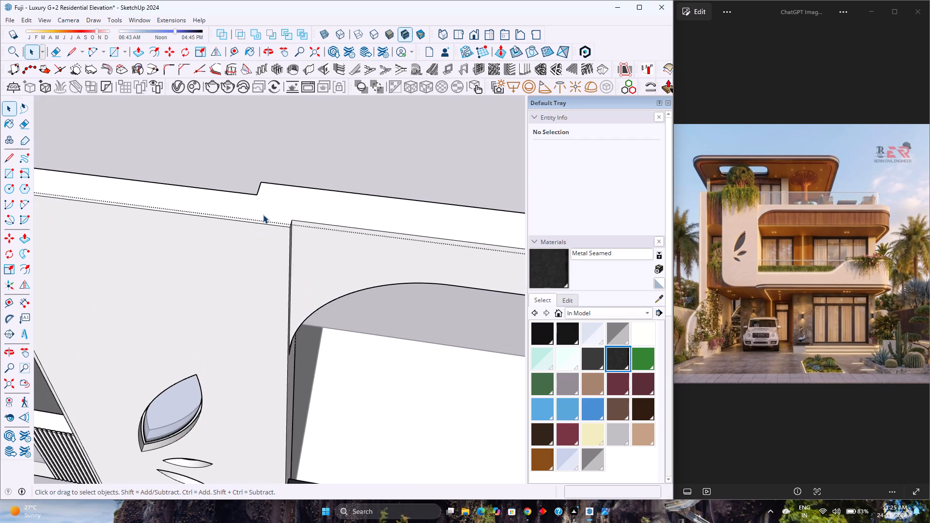
click(263, 215)
double_click(263, 215)
click(287, 212)
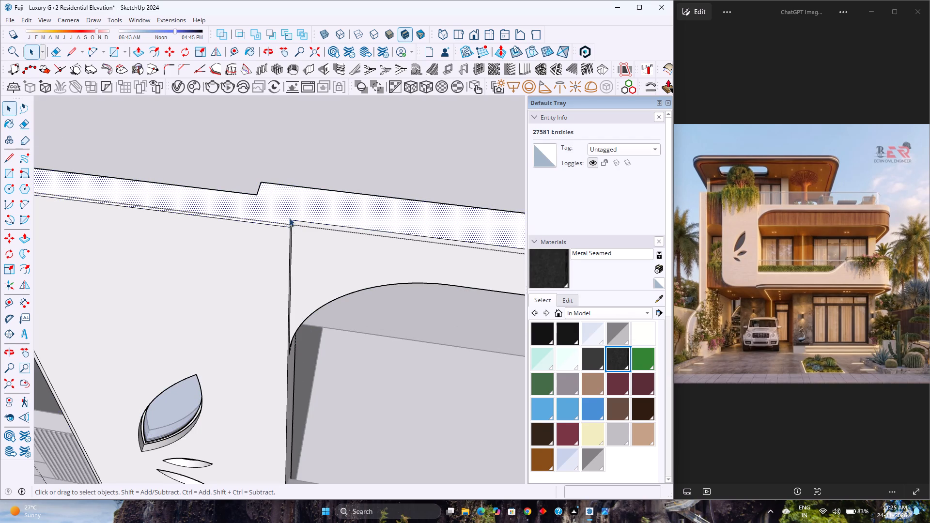
click(75, 51)
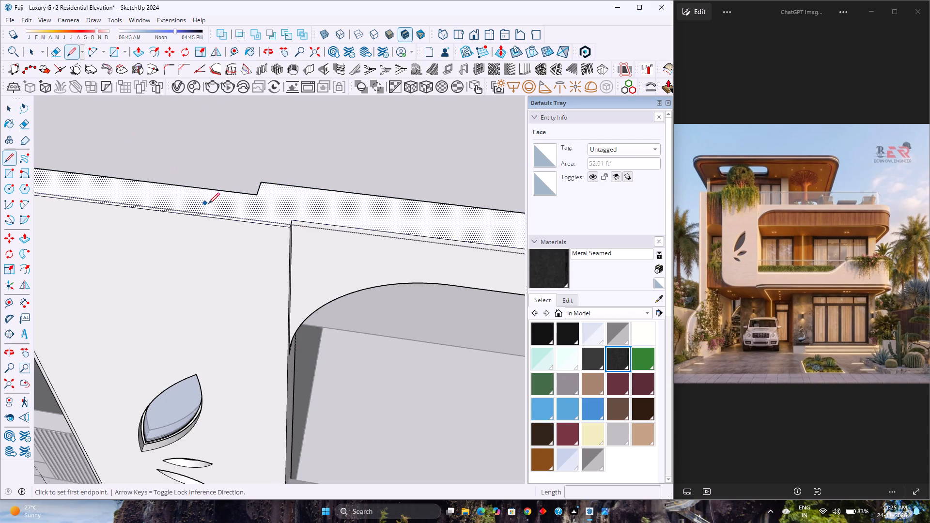
click(294, 221)
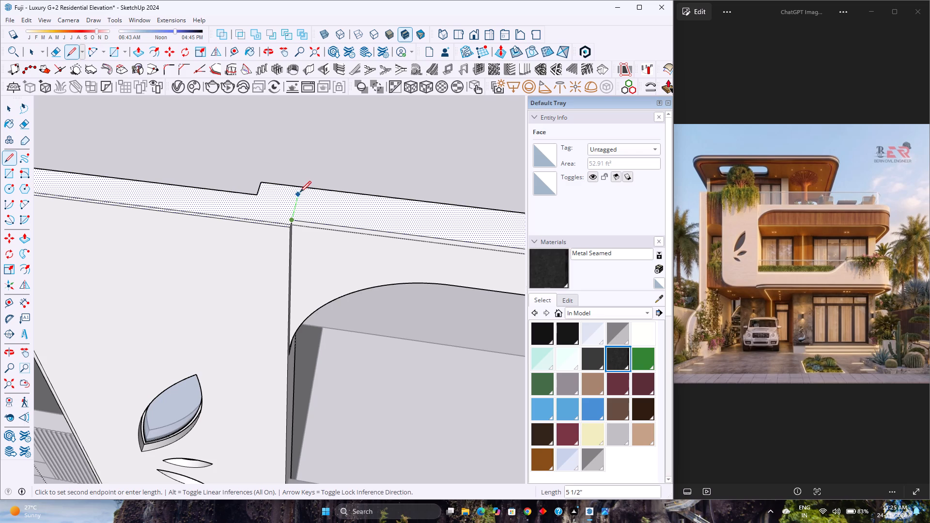
click(300, 188)
Push/Pull the leaf wall's separated top face up 3' 3" to the side wall's top, and exit the group.
scroll(274, 214, down, 9)
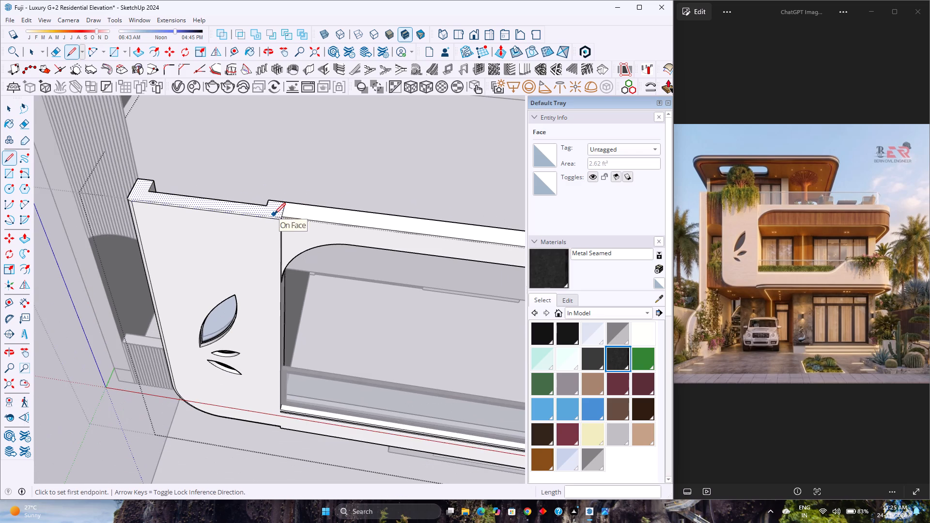
key(p)
click(274, 214)
scroll(271, 183, down, 7)
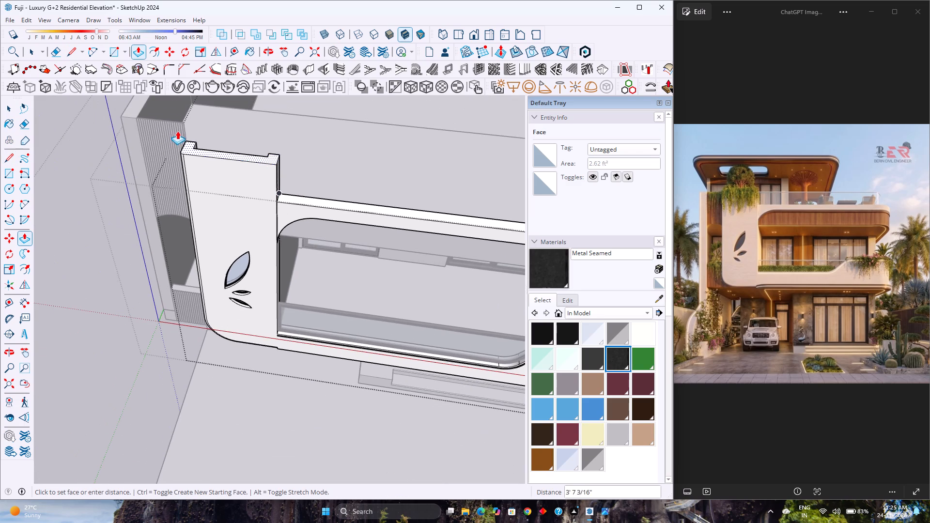
click(169, 126)
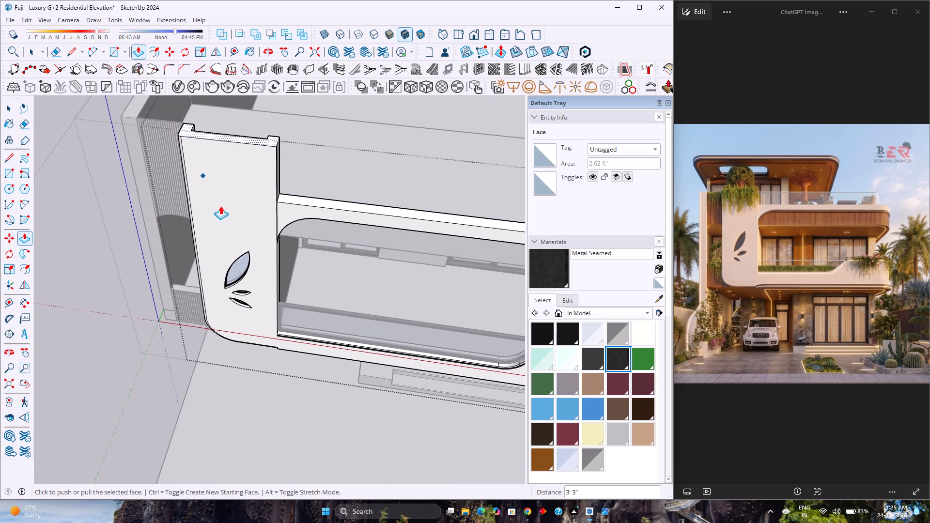
key(space)
key(Escape)
scroll(232, 225, down, 6)
click(111, 311)
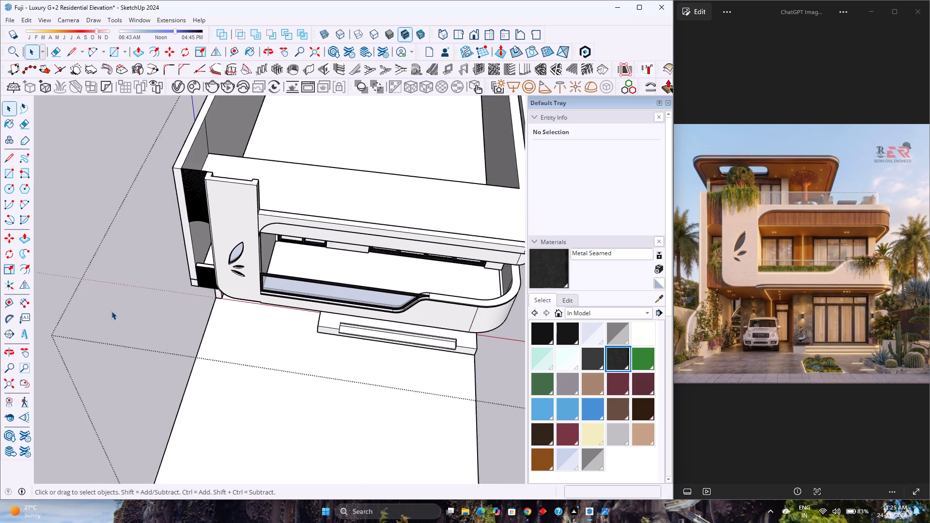
Review the raised leaf wall and the whole front elevation from several angles.
scroll(113, 310, down, 4)
shift+middle_drag(190, 293, 195, 384)
middle_drag(188, 379, 222, 207)
middle_click(222, 207)
shift+middle_drag(269, 204, 175, 281)
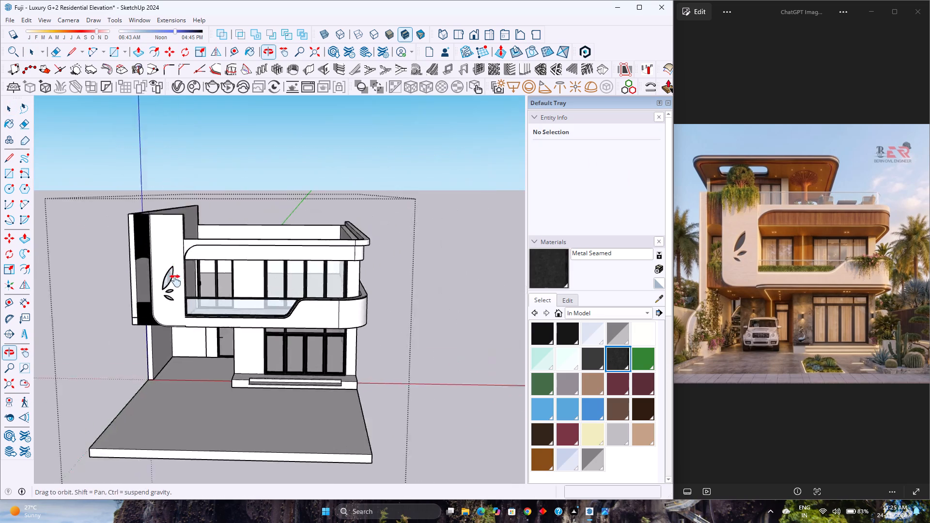
shift+middle_drag(175, 281, 155, 308)
middle_drag(154, 311, 156, 245)
middle_click(156, 245)
scroll(164, 234, up, 4)
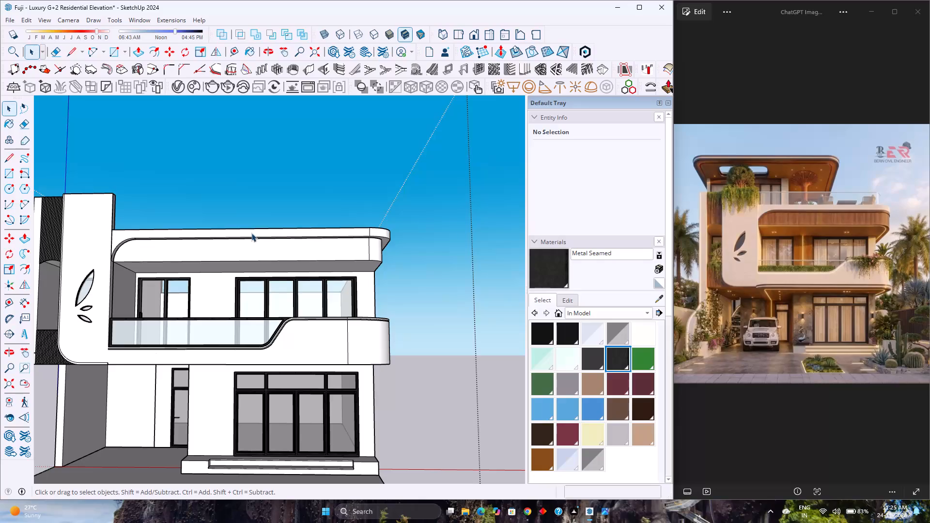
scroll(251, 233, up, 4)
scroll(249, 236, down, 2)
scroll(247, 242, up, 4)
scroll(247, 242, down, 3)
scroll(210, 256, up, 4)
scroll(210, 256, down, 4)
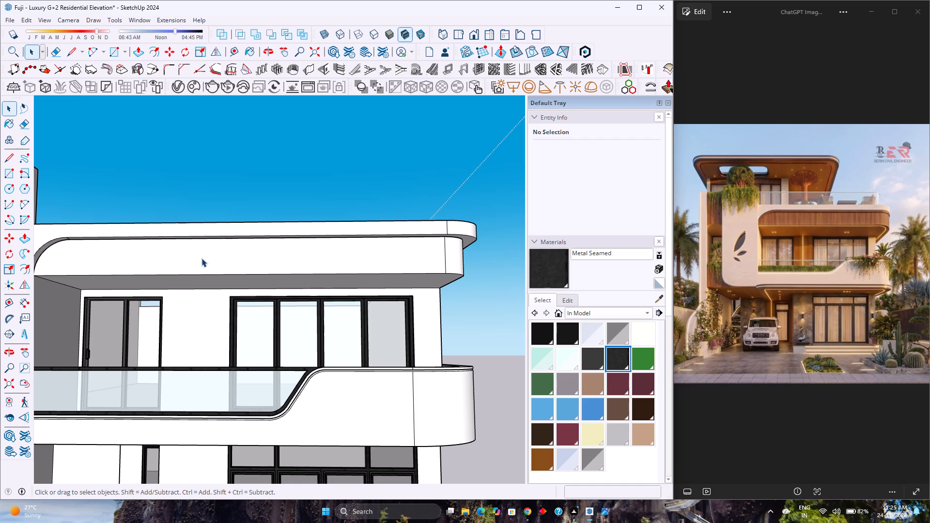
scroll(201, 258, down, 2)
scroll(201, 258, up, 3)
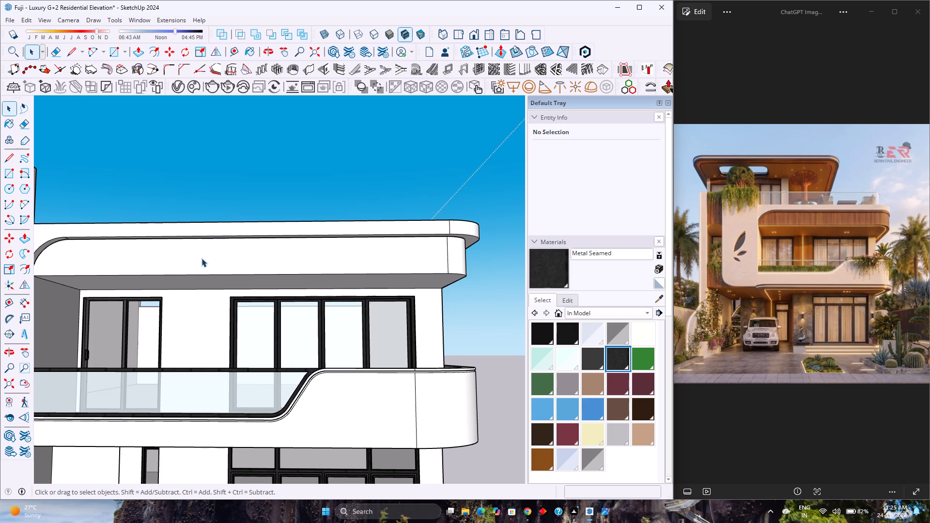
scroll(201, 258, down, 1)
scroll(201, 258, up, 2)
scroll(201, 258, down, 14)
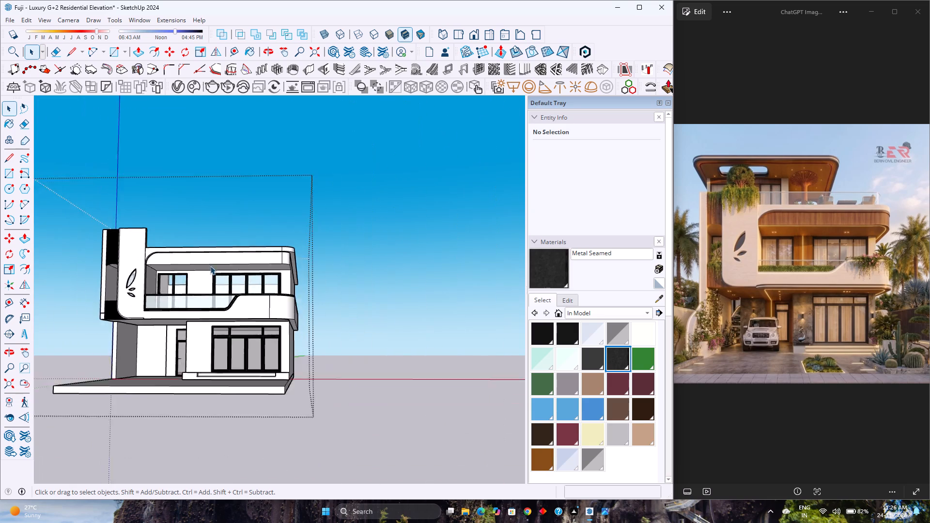
Inspect the building's underside, side parapet, open upper storey and the back of the raised walls.
middle_drag(214, 268, 270, 333)
scroll(184, 354, up, 4)
middle_drag(141, 341, 129, 223)
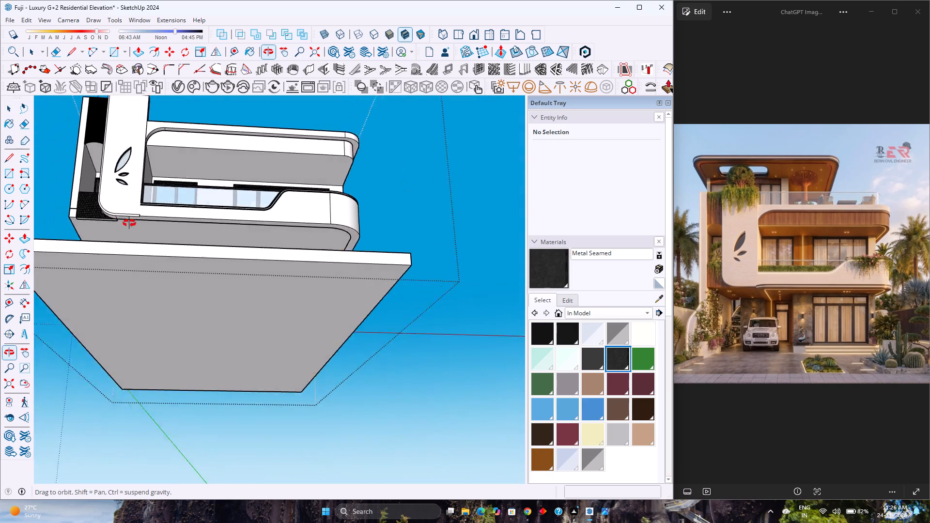
middle_drag(129, 223, 139, 384)
middle_click(139, 384)
scroll(139, 381, up, 1)
scroll(153, 324, down, 3)
middle_drag(153, 324, 19, 325)
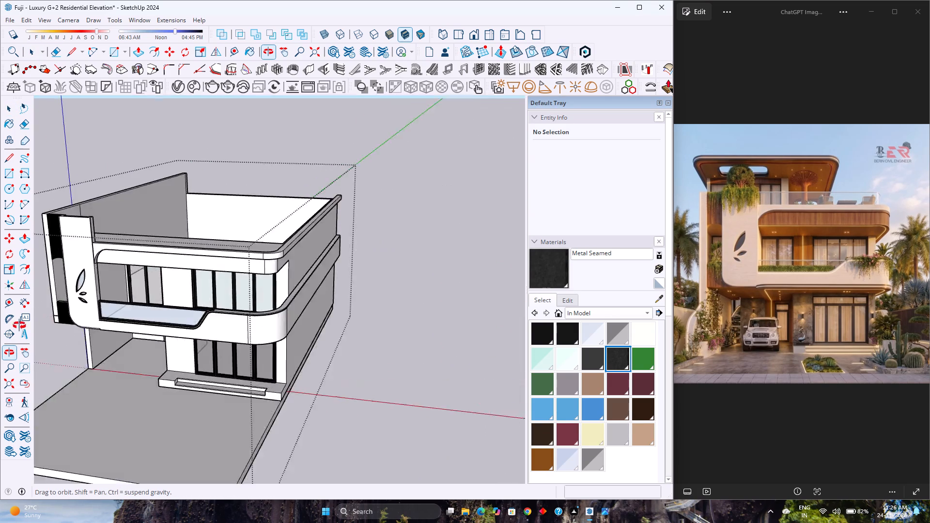
middle_drag(19, 325, 125, 419)
middle_click(125, 419)
middle_click(124, 419)
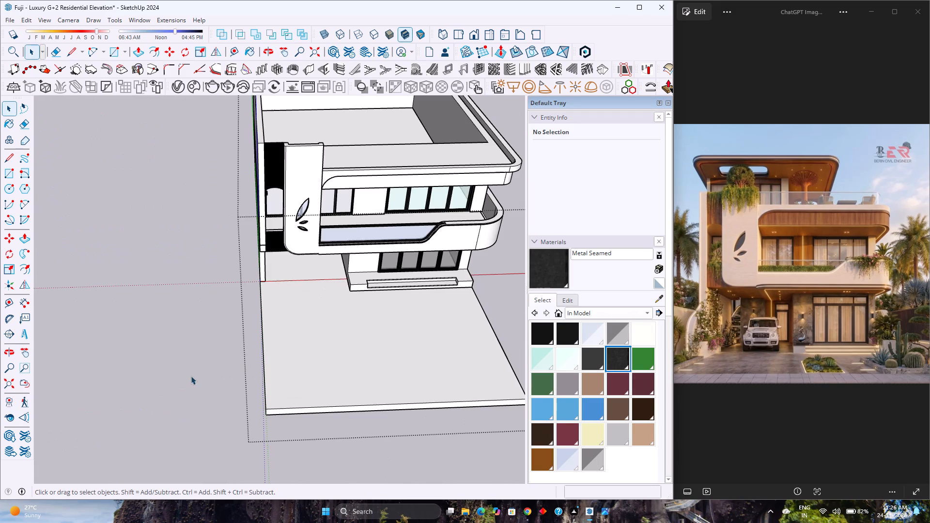
scroll(253, 338, down, 2)
middle_drag(337, 313, 0, 367)
middle_click(0, 367)
scroll(335, 308, up, 4)
middle_drag(335, 308, 333, 308)
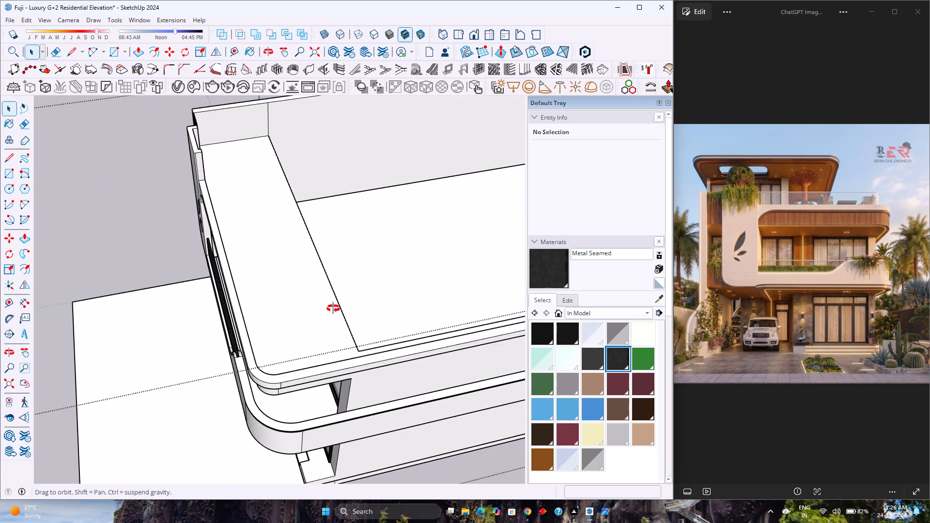
middle_drag(333, 308, 183, 250)
middle_click(184, 250)
scroll(184, 250, down, 3)
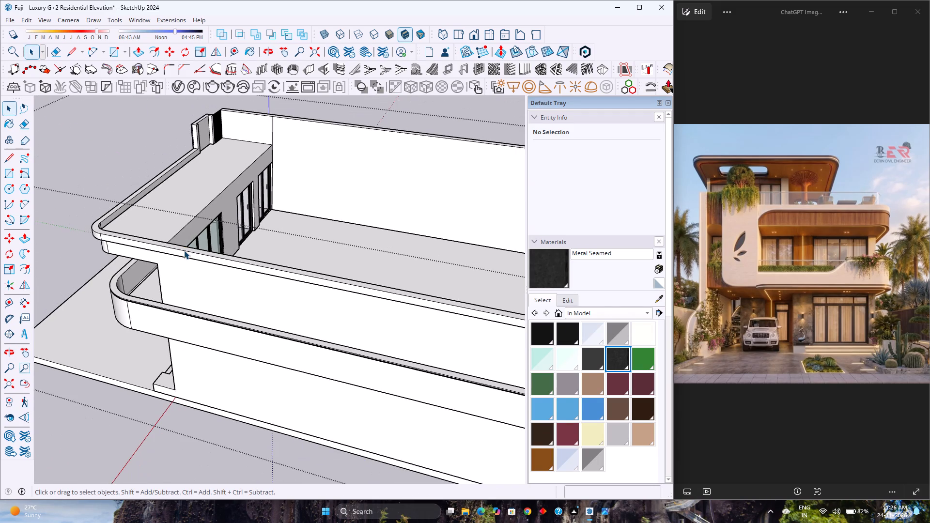
scroll(213, 136, up, 11)
middle_drag(213, 161, 193, 202)
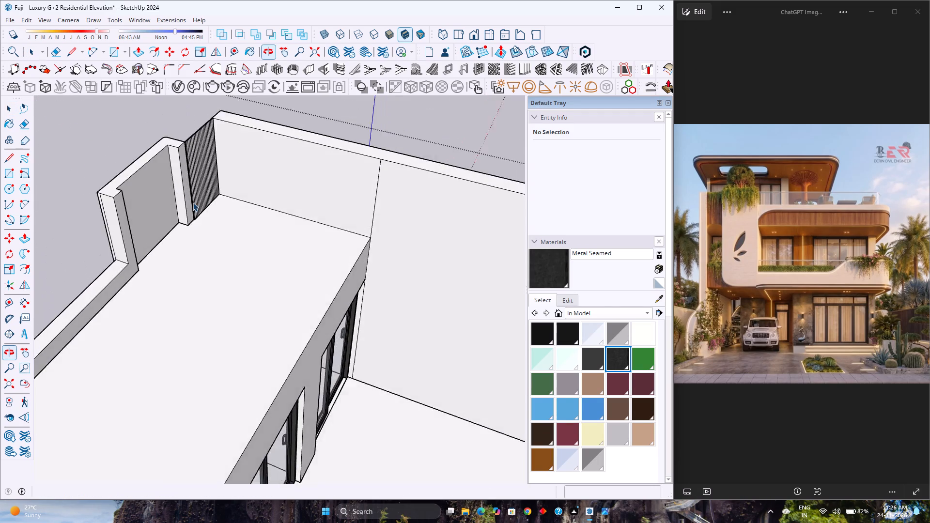
scroll(193, 202, up, 1)
scroll(193, 202, down, 14)
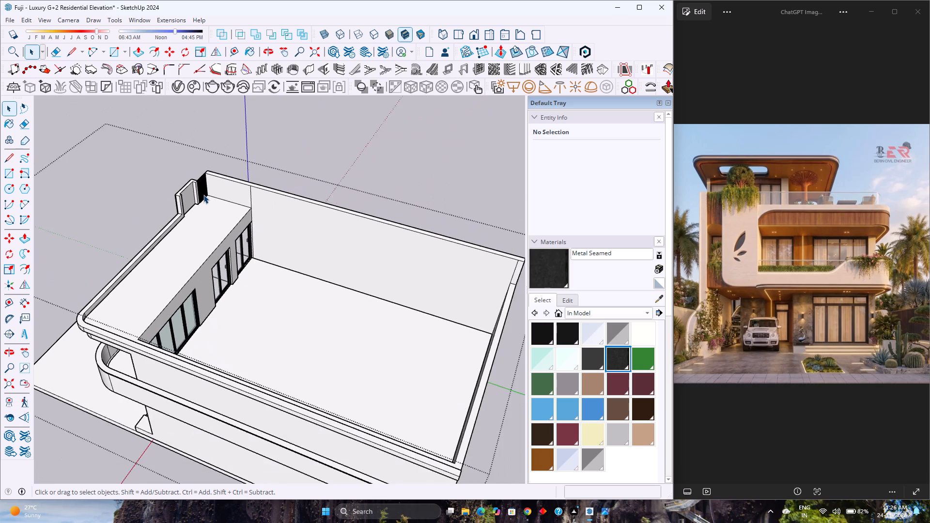
Examine the front frame group, the leaf wall's back and its junction with the side wall from several angles.
middle_drag(203, 195, 39, 348)
middle_drag(38, 347, 35, 341)
middle_click(35, 337)
click(121, 241)
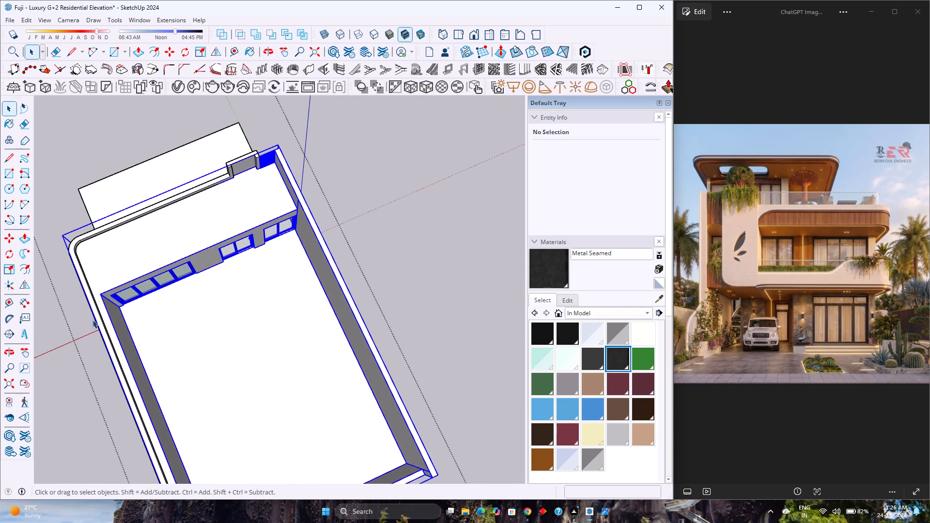
click(101, 330)
click(101, 330)
scroll(108, 320, down, 1)
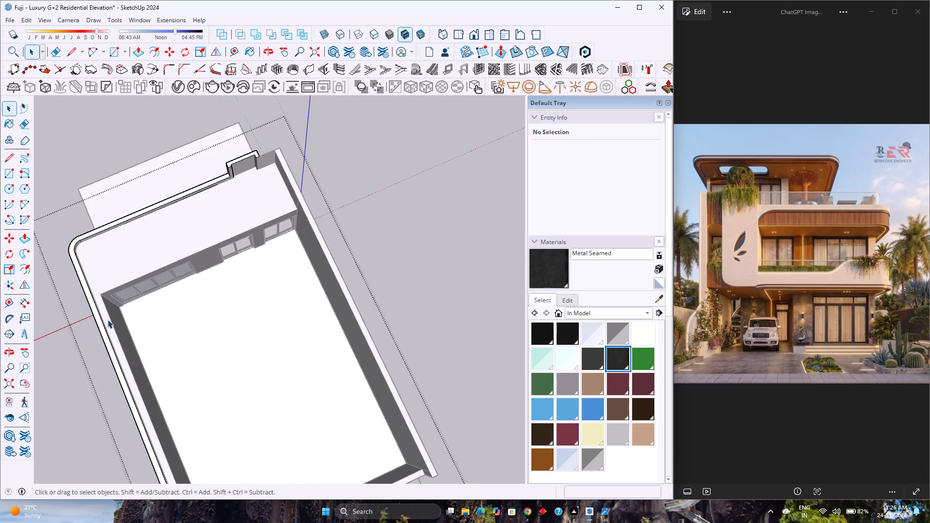
middle_drag(108, 320, 420, 180)
scroll(380, 277, down, 2)
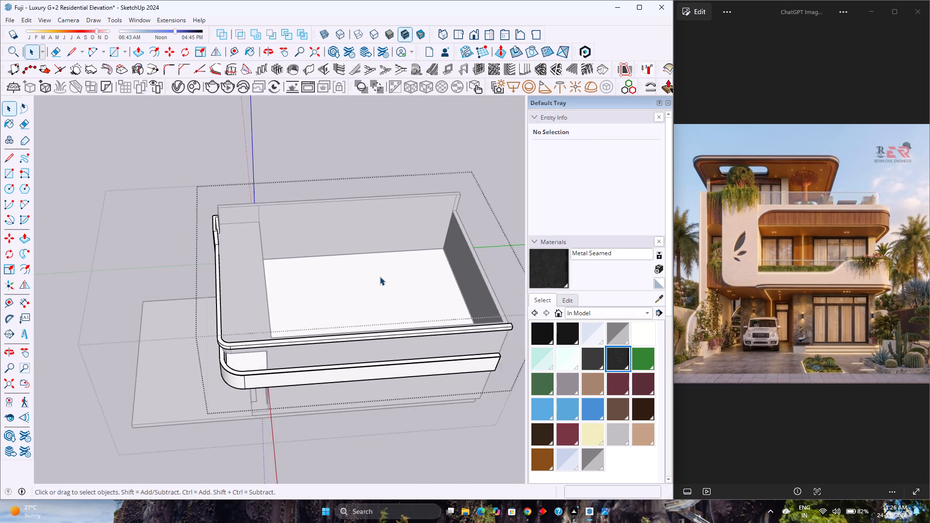
middle_drag(380, 277, 37, 292)
scroll(320, 223, up, 4)
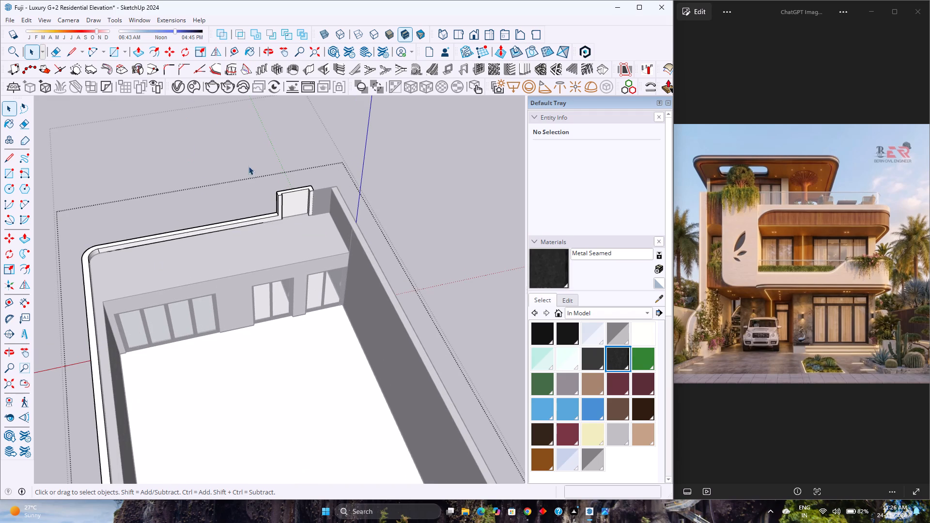
middle_drag(316, 181, 255, 302)
middle_click(255, 302)
scroll(317, 307, up, 14)
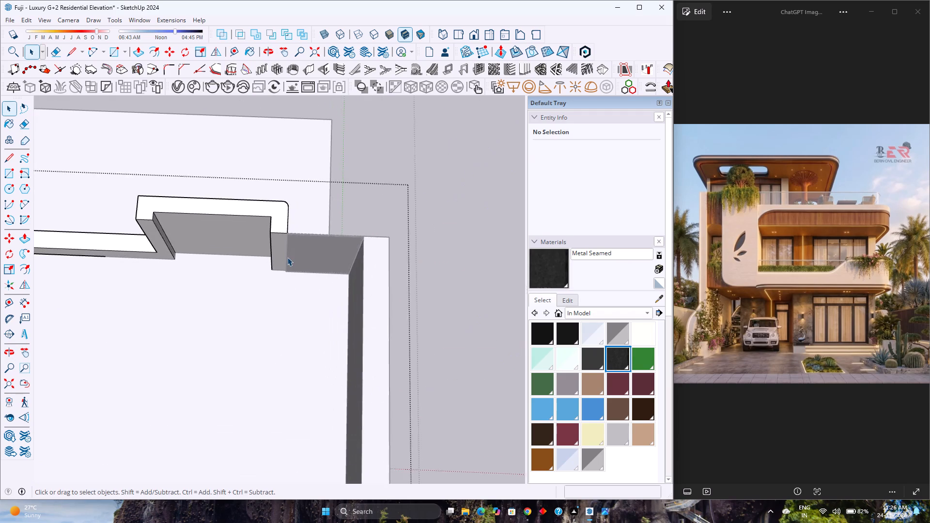
scroll(287, 257, up, 7)
middle_drag(290, 263, 223, 245)
middle_drag(225, 243, 230, 237)
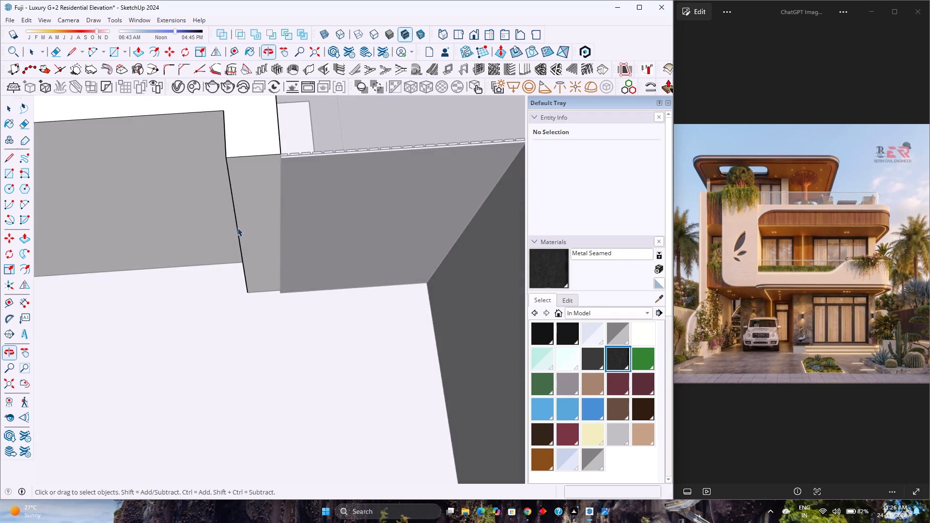
middle_drag(238, 260, 452, 205)
middle_click(452, 205)
scroll(317, 209, down, 6)
middle_drag(314, 206, 620, 180)
middle_click(620, 180)
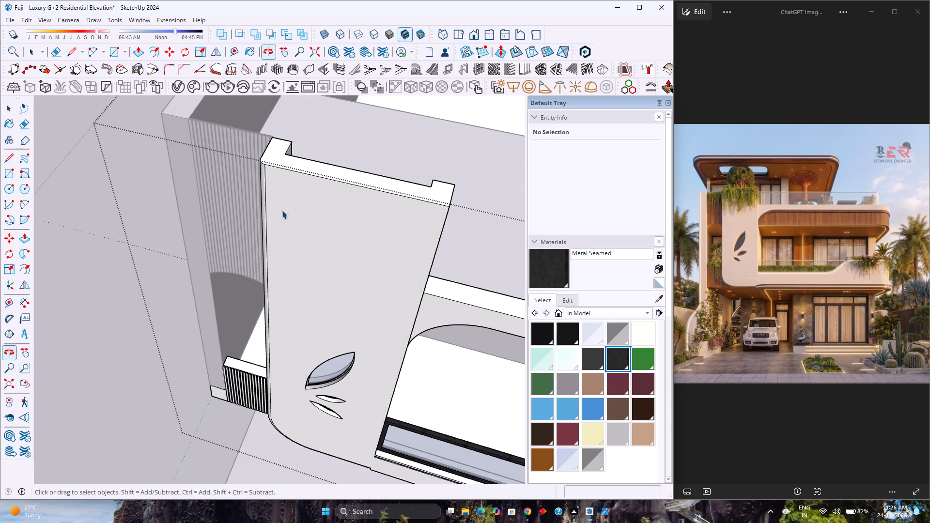
scroll(277, 208, down, 5)
key(Escape)
scroll(257, 213, down, 4)
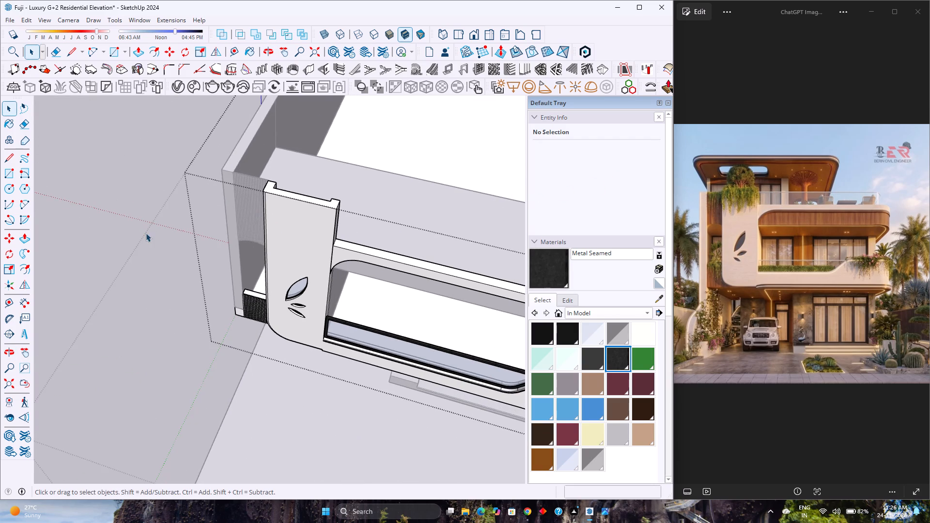
click(146, 233)
Examine the open upper storey, the terrace strip and the front window wall from above.
scroll(112, 251, down, 3)
middle_drag(249, 259, 0, 297)
middle_click(0, 297)
scroll(80, 269, down, 3)
middle_drag(202, 273, 6, 310)
middle_click(6, 310)
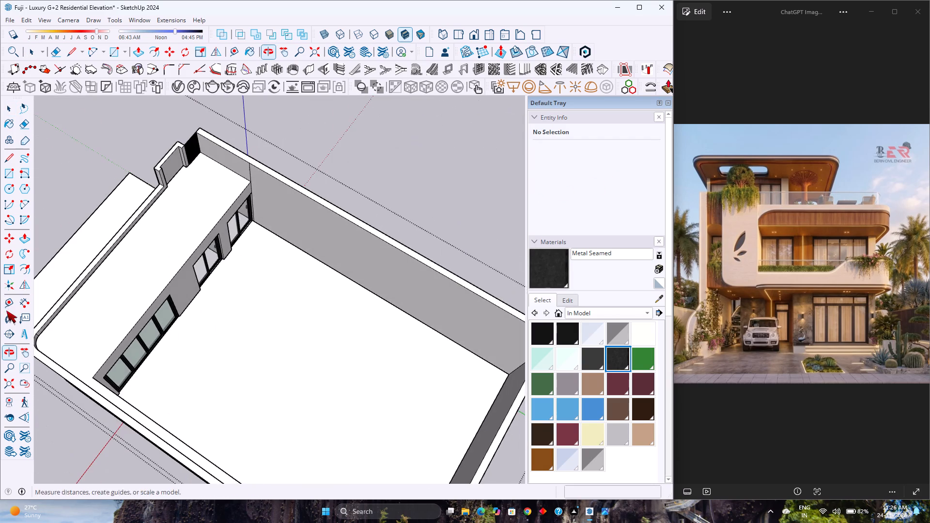
scroll(153, 305, up, 2)
shift+middle_drag(154, 305, 288, 234)
shift+middle_click(288, 234)
middle_drag(271, 247, 171, 266)
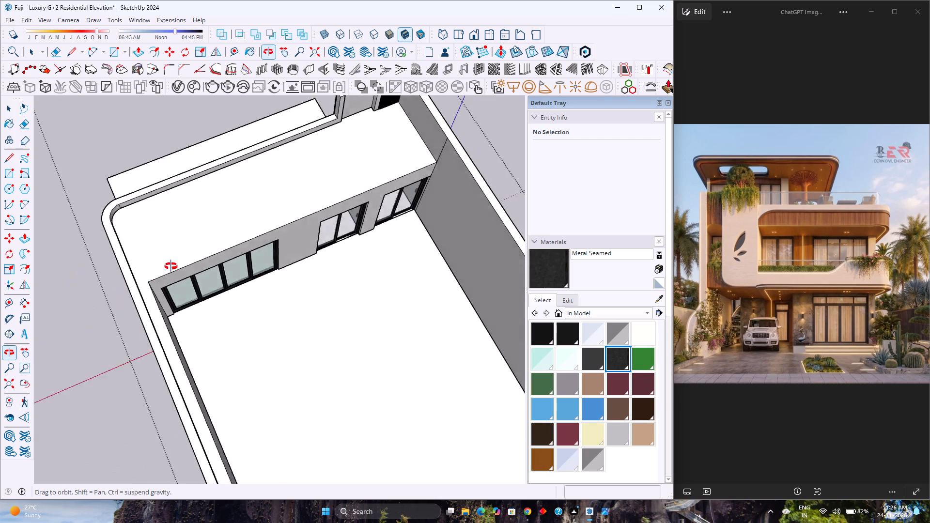
middle_drag(171, 266, 372, 316)
middle_click(372, 316)
scroll(372, 316, up, 1)
scroll(262, 280, down, 4)
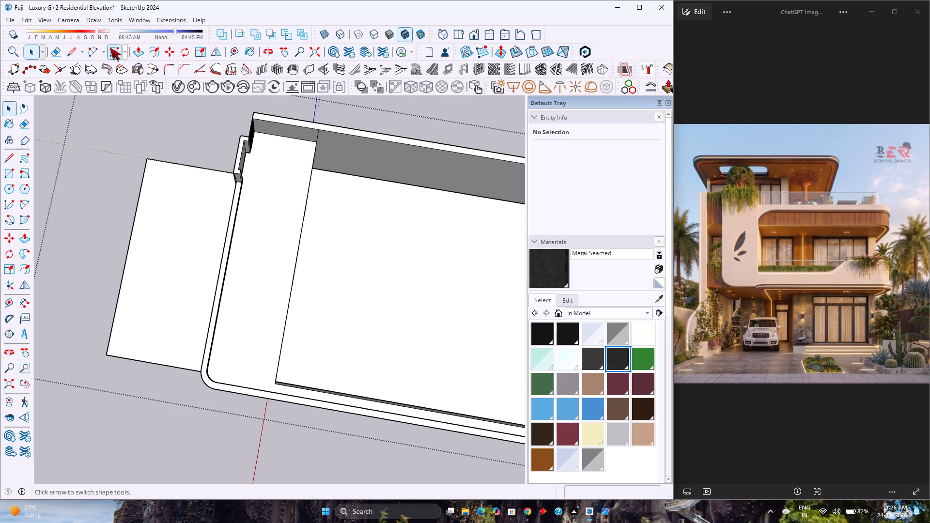
double_click(243, 171)
scroll(254, 190, up, 1)
key(Escape)
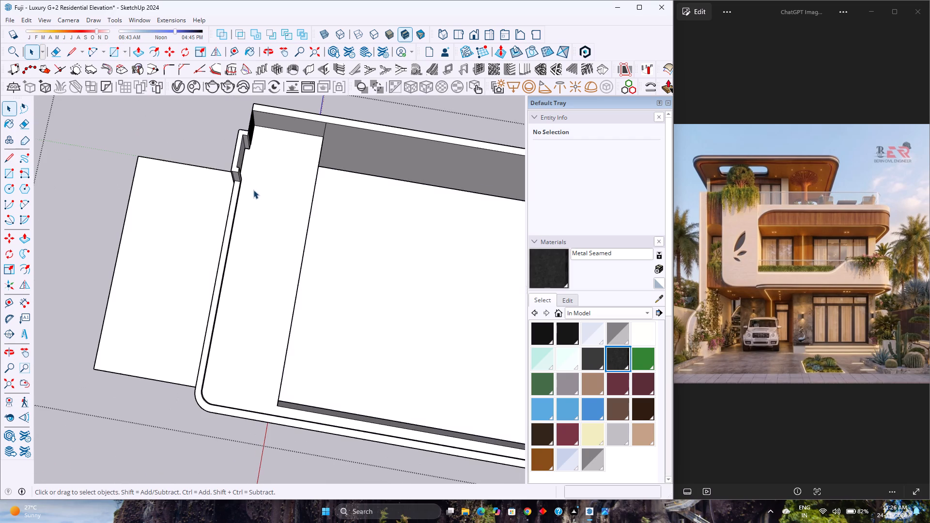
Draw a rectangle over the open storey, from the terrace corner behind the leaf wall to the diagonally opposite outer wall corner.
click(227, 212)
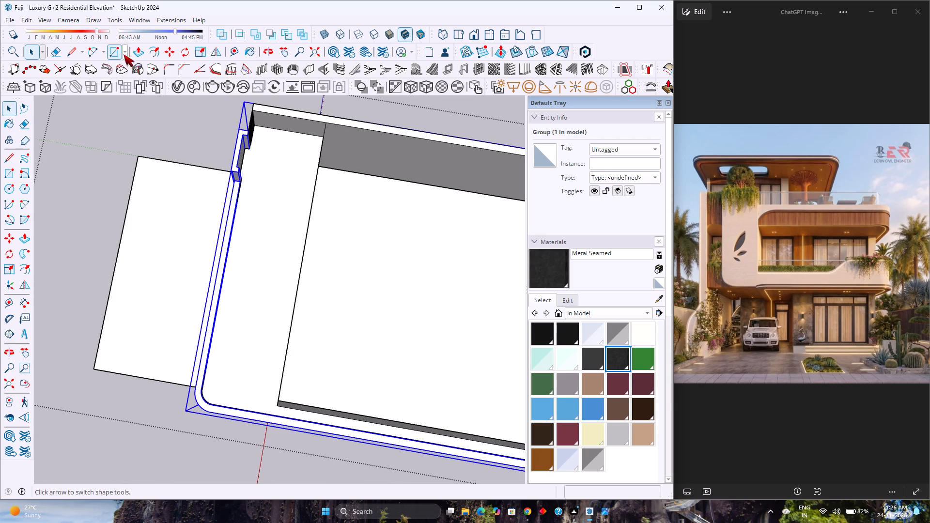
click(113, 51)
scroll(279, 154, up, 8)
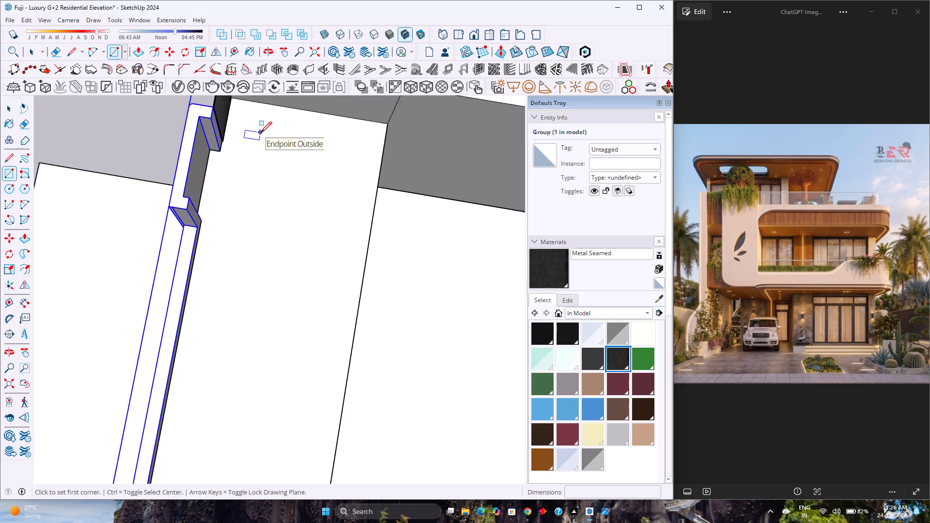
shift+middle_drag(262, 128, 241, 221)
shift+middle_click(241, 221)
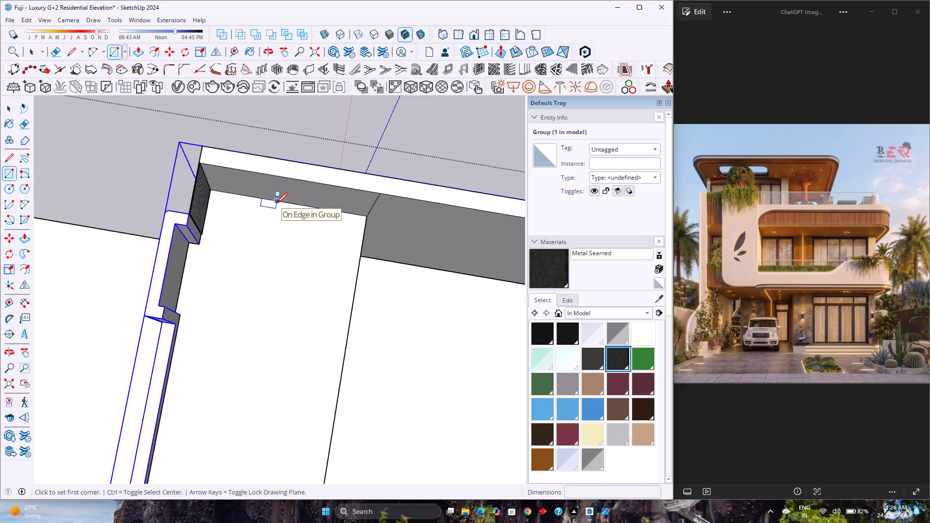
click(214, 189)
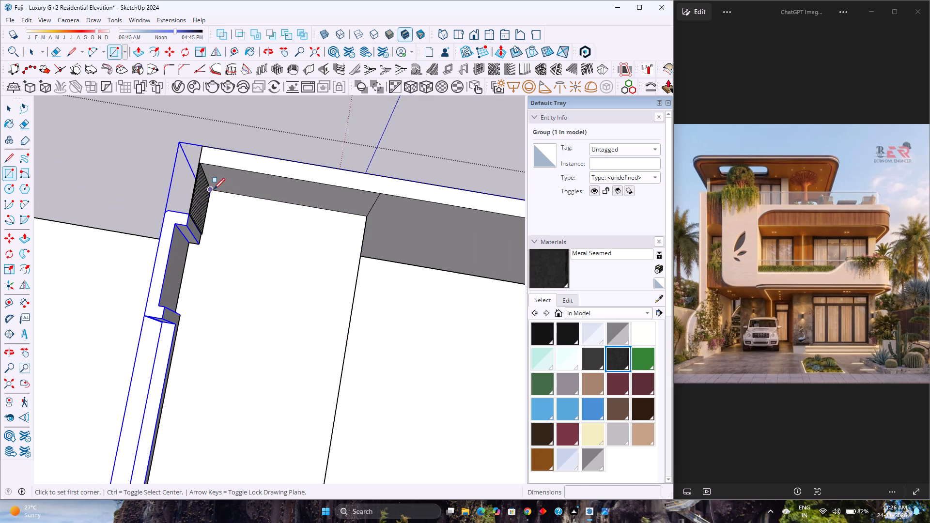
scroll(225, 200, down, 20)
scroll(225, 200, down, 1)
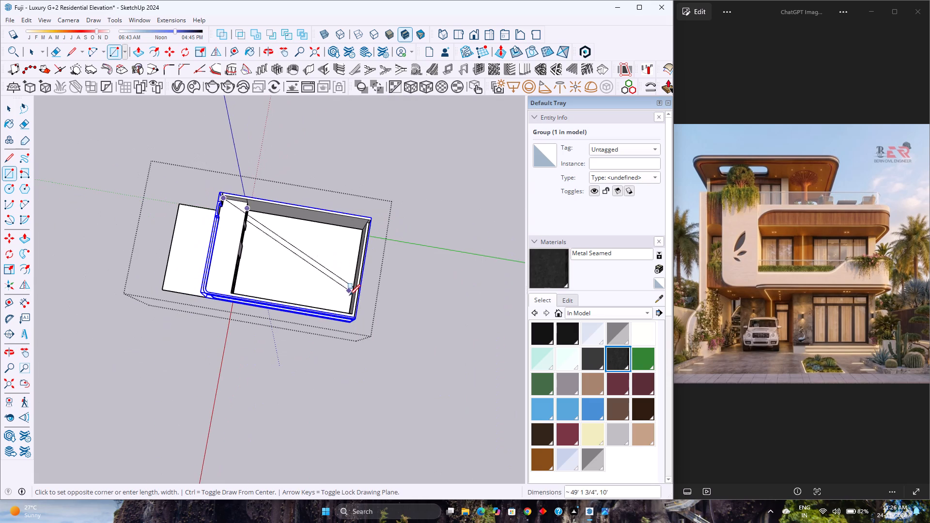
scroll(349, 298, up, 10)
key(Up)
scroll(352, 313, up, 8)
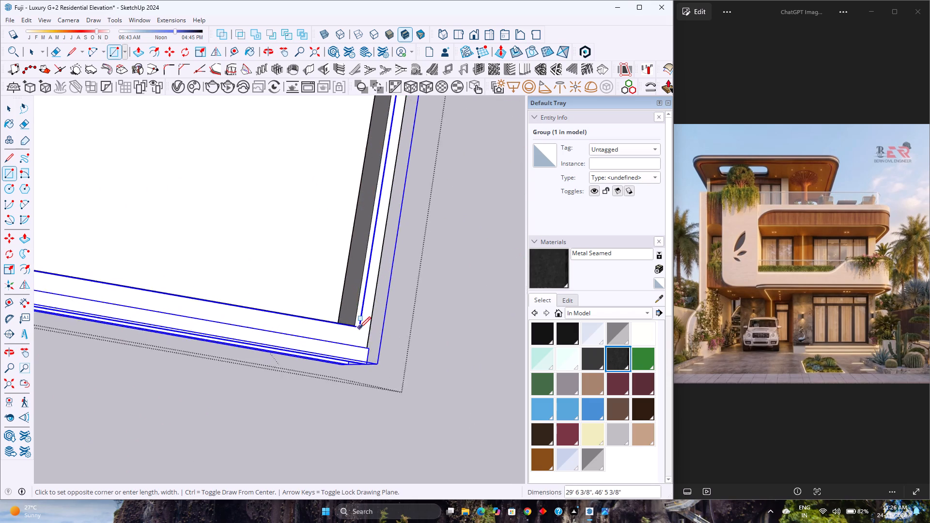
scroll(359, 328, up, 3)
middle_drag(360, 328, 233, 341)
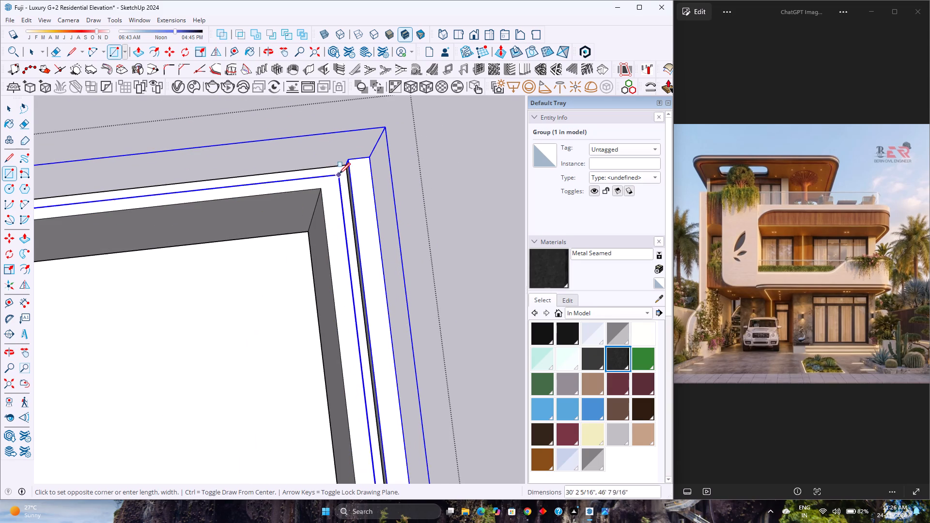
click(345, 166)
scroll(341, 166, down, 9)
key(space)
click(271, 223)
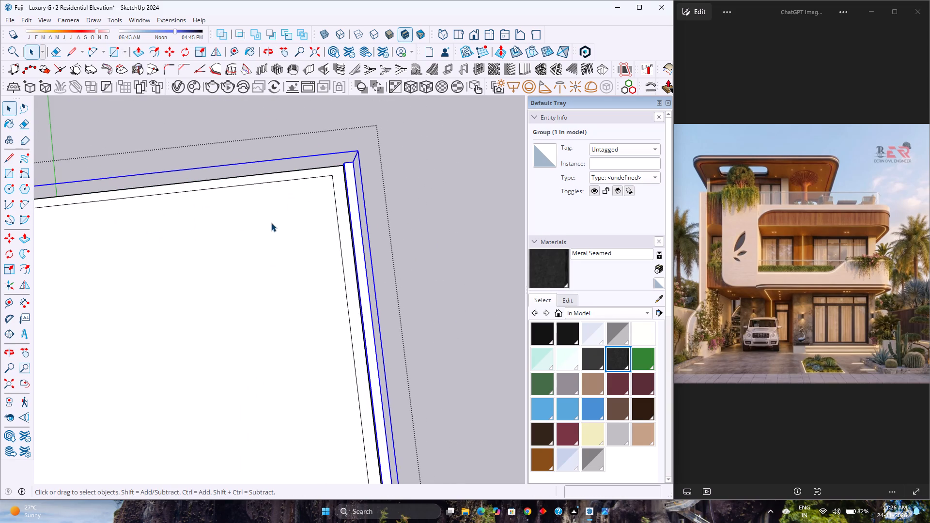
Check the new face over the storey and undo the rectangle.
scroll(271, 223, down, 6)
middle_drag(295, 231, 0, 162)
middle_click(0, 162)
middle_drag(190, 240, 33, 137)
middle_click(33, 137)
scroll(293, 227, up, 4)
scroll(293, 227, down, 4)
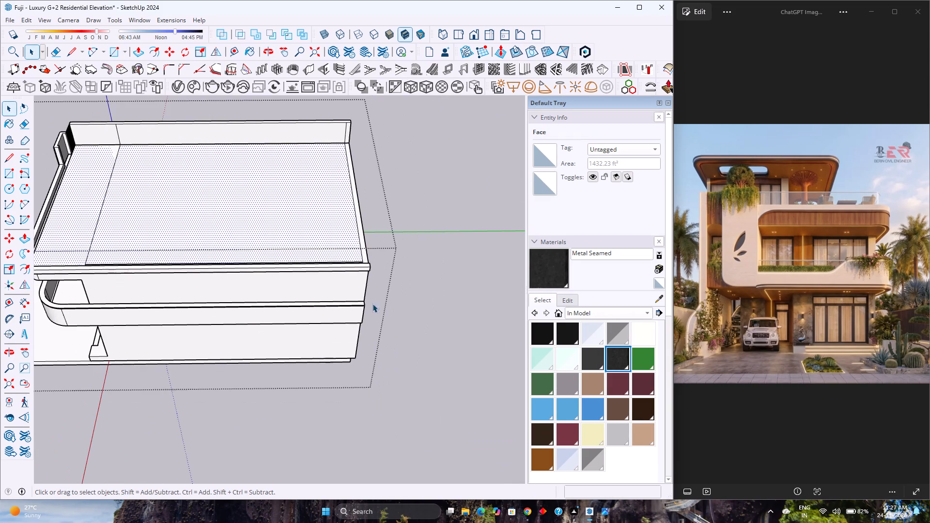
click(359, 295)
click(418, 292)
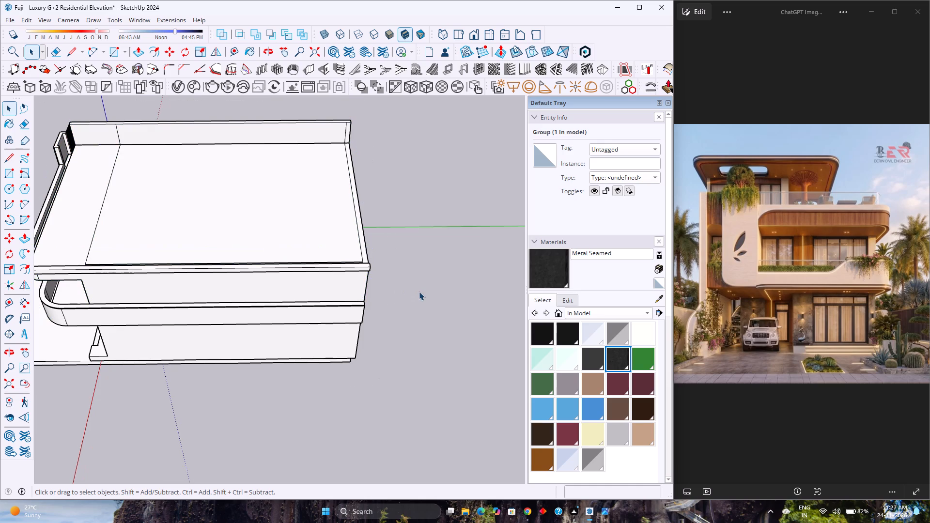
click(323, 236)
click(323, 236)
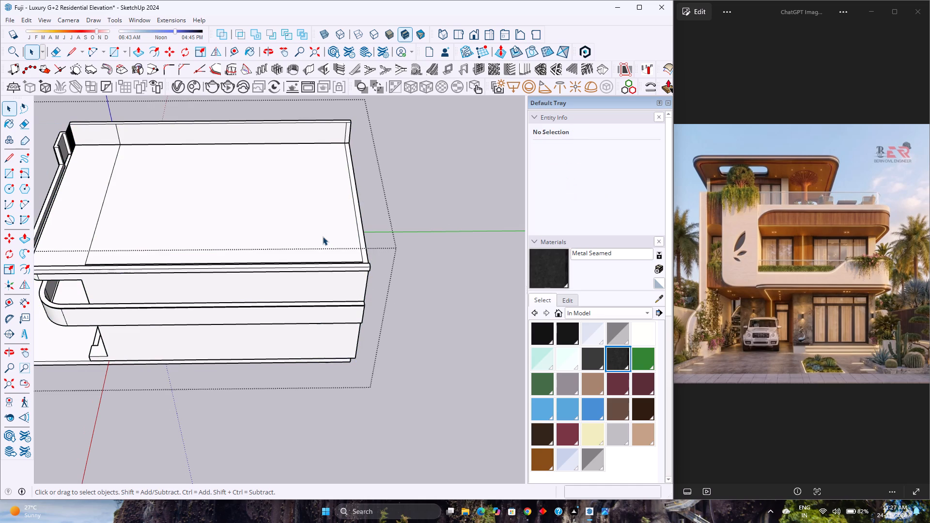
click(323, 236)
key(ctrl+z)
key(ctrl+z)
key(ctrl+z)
Draw a rectangle of about 30' 6" by 46' 11 1/2" over the storey, from the terrace corner behind the leaf wall to the opposite outer wall corner.
click(344, 296)
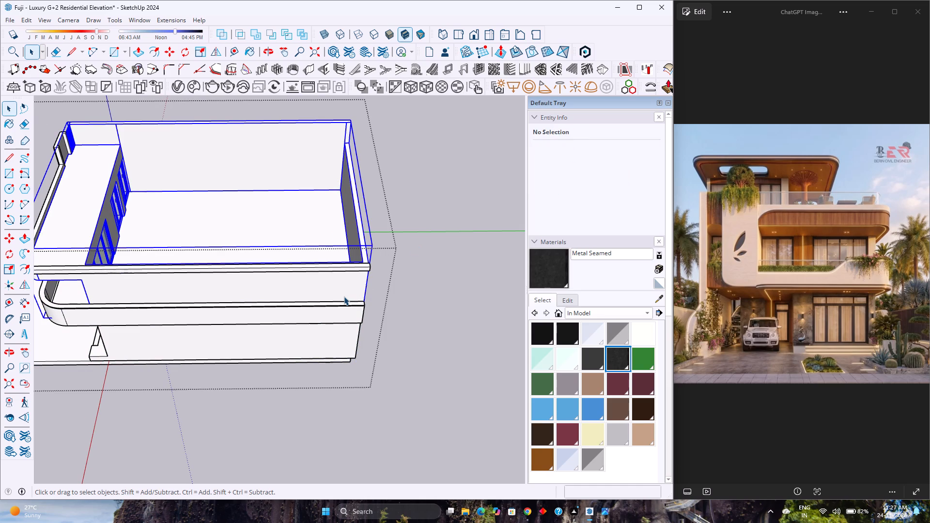
scroll(332, 275, down, 1)
shift+scroll(259, 257, up, 1)
shift+middle_drag(259, 257, 403, 289)
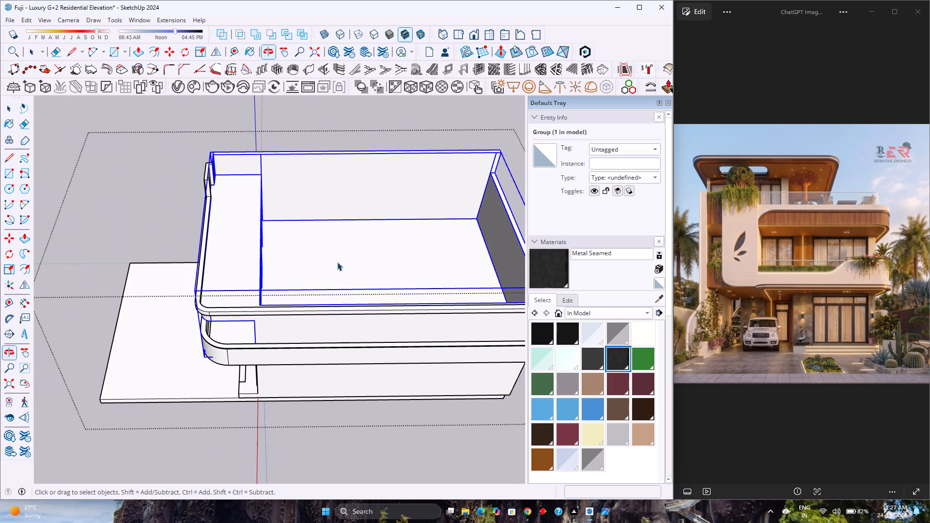
scroll(304, 254, up, 2)
middle_drag(304, 254, 262, 254)
middle_click(262, 254)
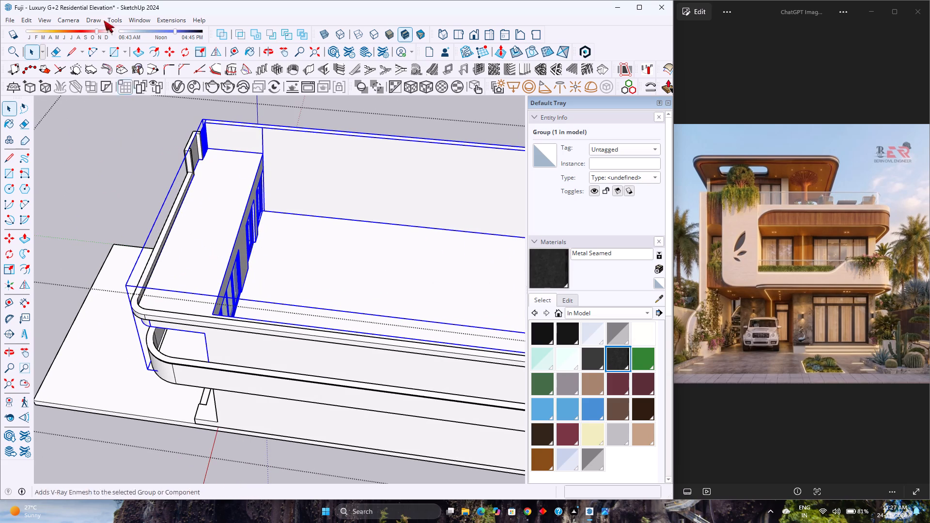
click(110, 55)
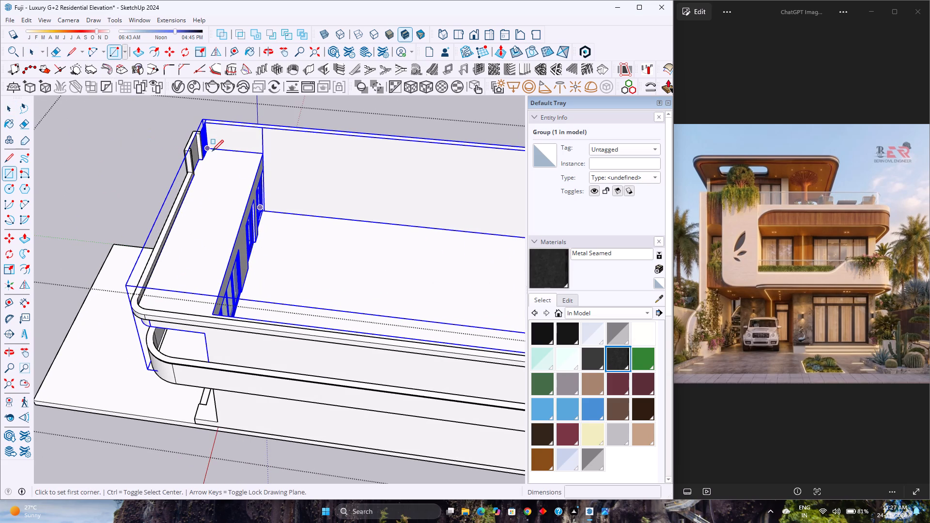
click(212, 151)
scroll(247, 200, down, 8)
scroll(357, 263, up, 6)
middle_drag(389, 262, 428, 388)
scroll(443, 345, up, 9)
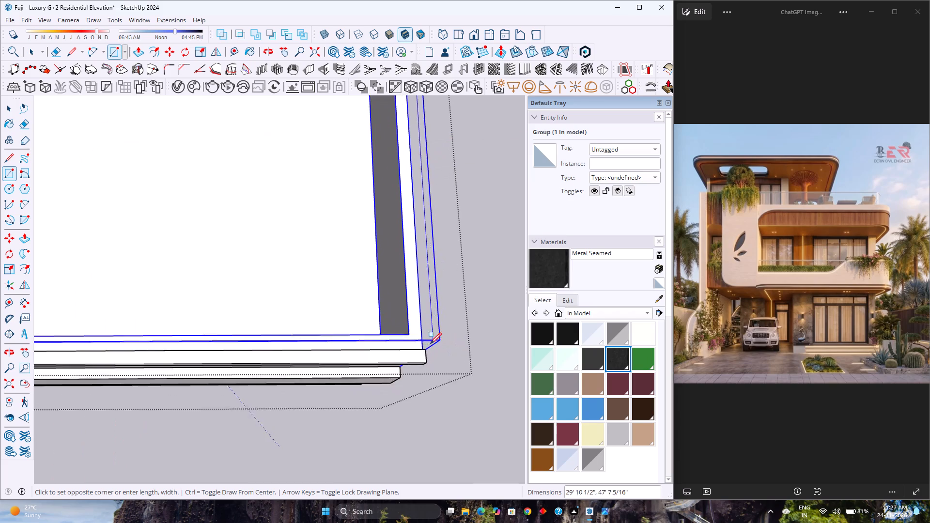
scroll(430, 344, up, 7)
middle_drag(424, 349, 410, 402)
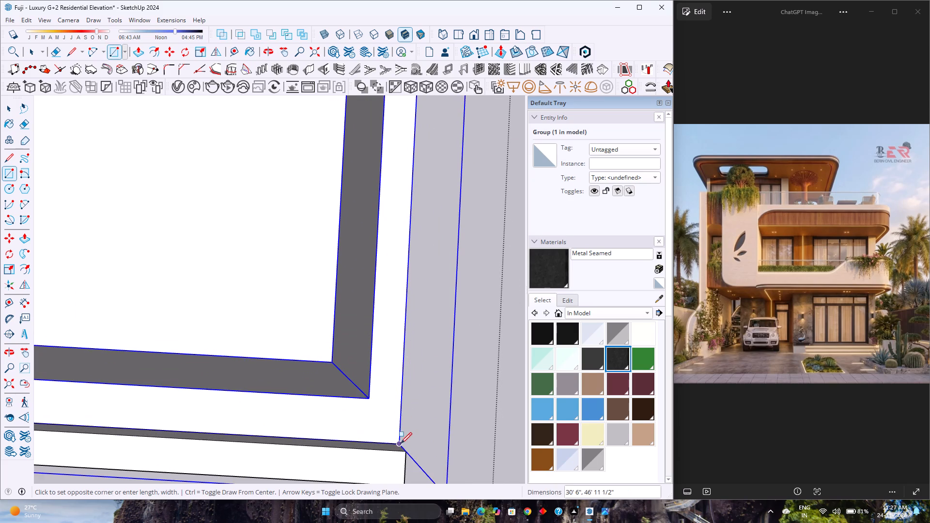
click(400, 444)
scroll(401, 415, down, 10)
key(space)
key(Escape)
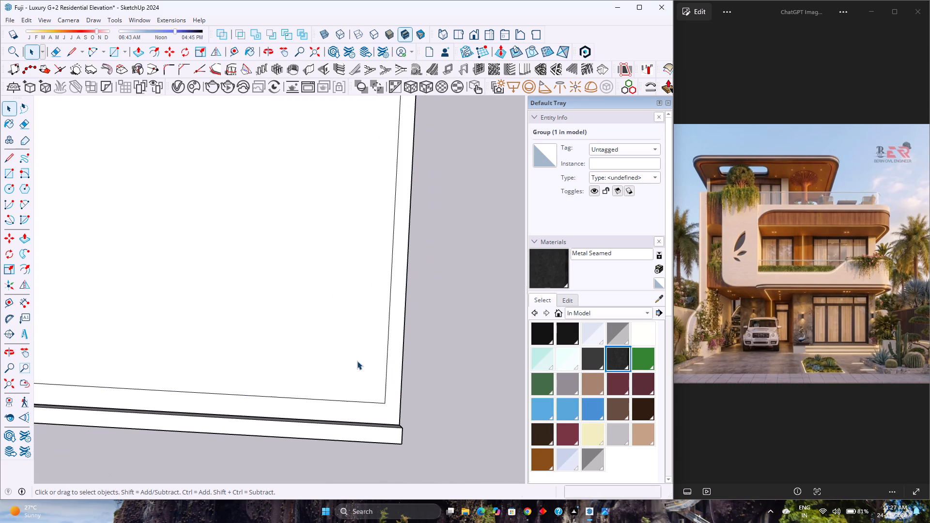
Select the new roof face with its bounding edges and make them a group.
click(357, 360)
double_click(357, 359)
click(356, 357)
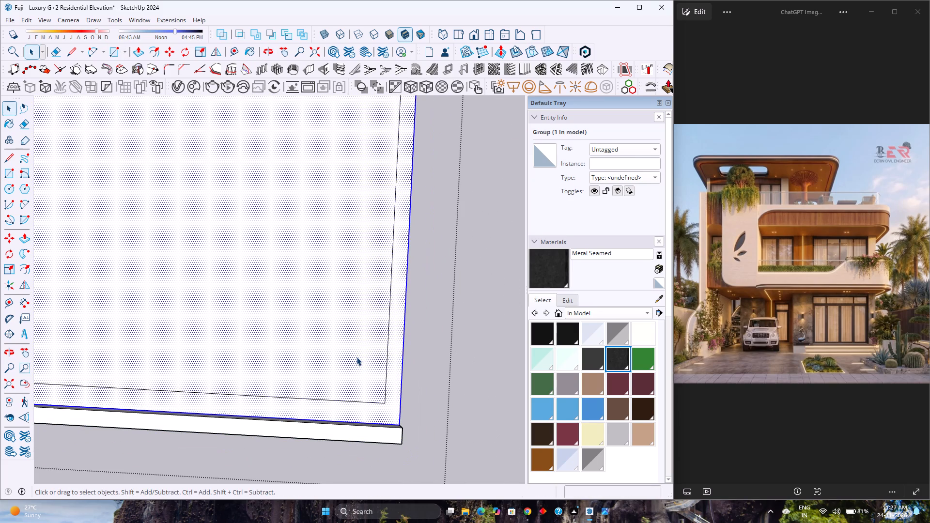
right_click(356, 357)
click(399, 169)
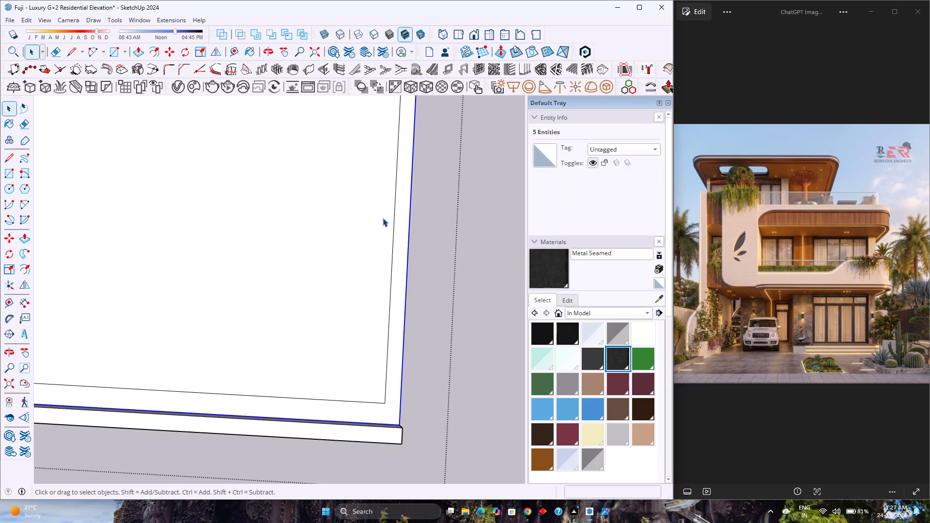
Open the new roof group and extrude its face over the storey by 1'.
scroll(383, 218, down, 9)
shift+middle_drag(257, 243, 655, 329)
shift+middle_drag(408, 322, 262, 252)
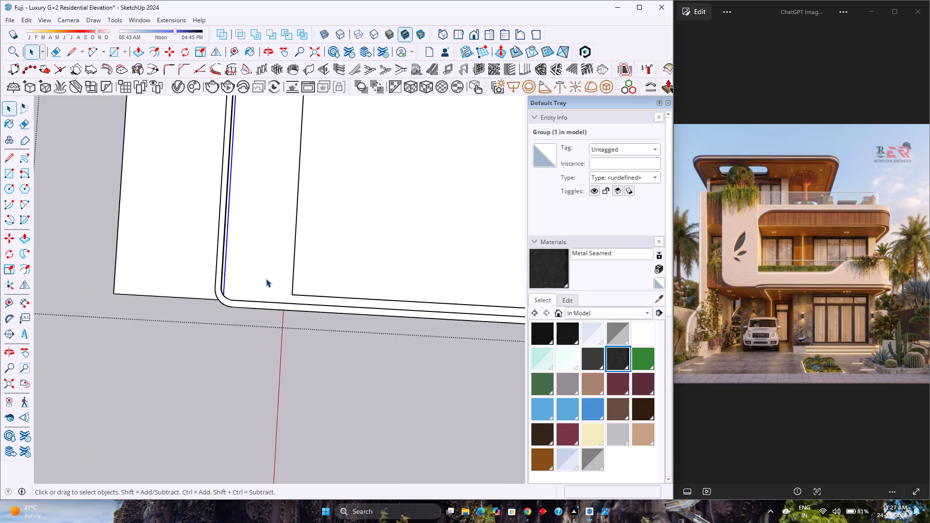
scroll(266, 278, up, 8)
shift+middle_drag(241, 281, 274, 358)
double_click(271, 352)
middle_drag(271, 352, 262, 340)
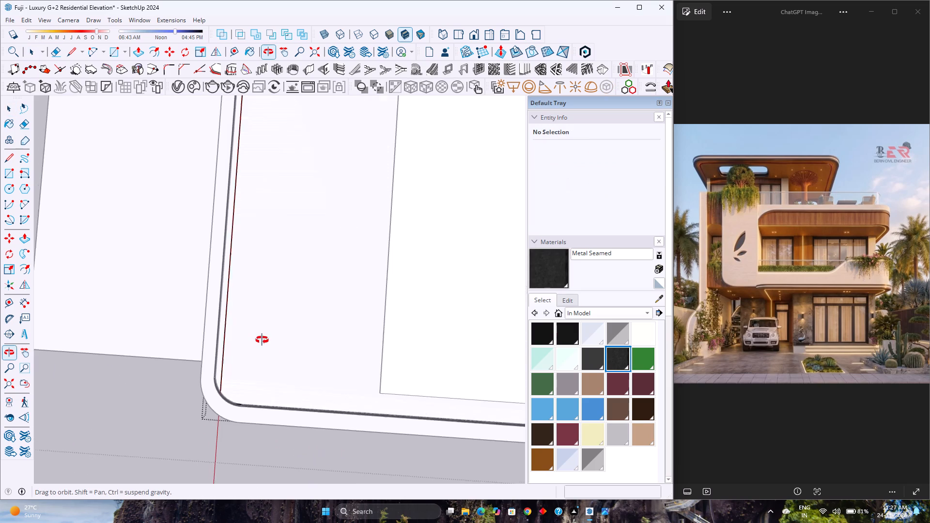
middle_drag(262, 340, 249, 313)
middle_click(249, 313)
key(p)
click(253, 309)
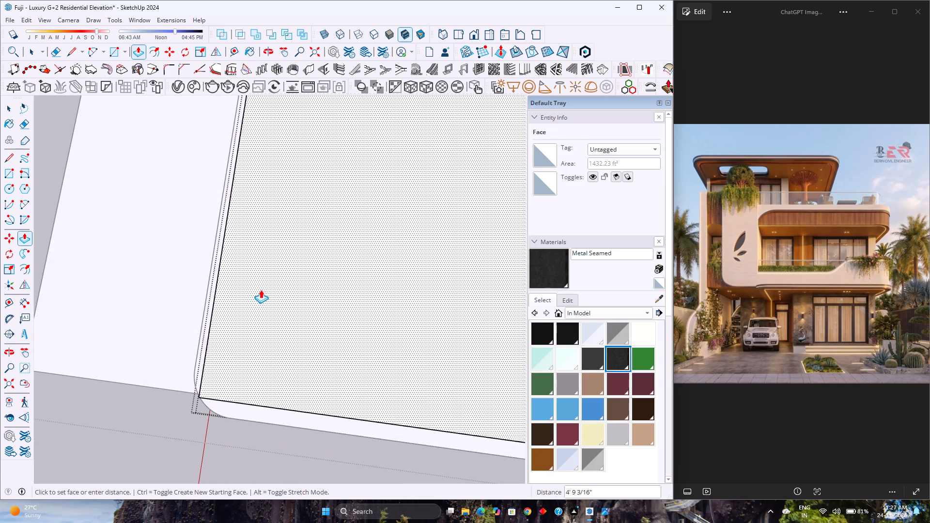
text(1')
key(Return)
Extend the roof slab's 30' 6" edge face outward by about 3 1/2" at the rounded fascia corner and leave the group.
middle_drag(241, 312, 507, 210)
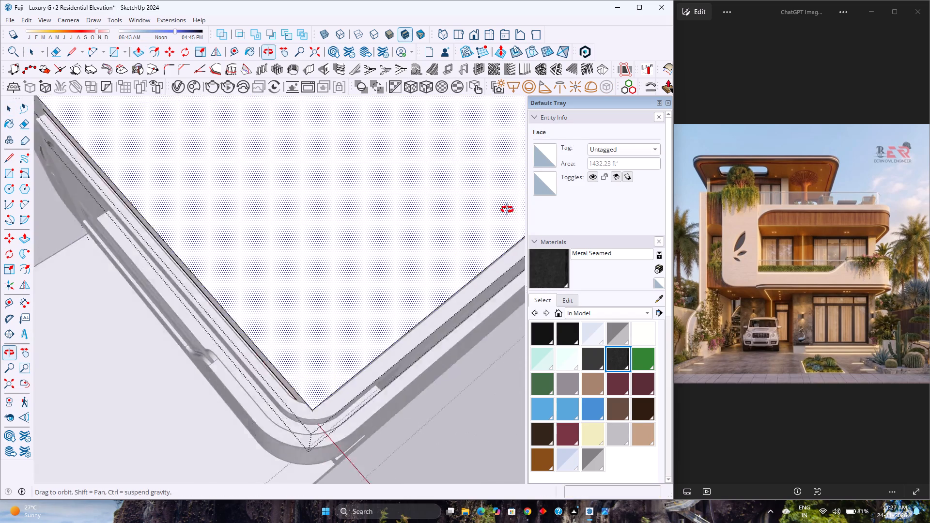
middle_drag(507, 210, 563, 169)
middle_click(563, 169)
middle_drag(274, 378, 144, 178)
middle_click(143, 180)
scroll(263, 408, up, 7)
middle_drag(276, 382, 186, 436)
click(320, 359)
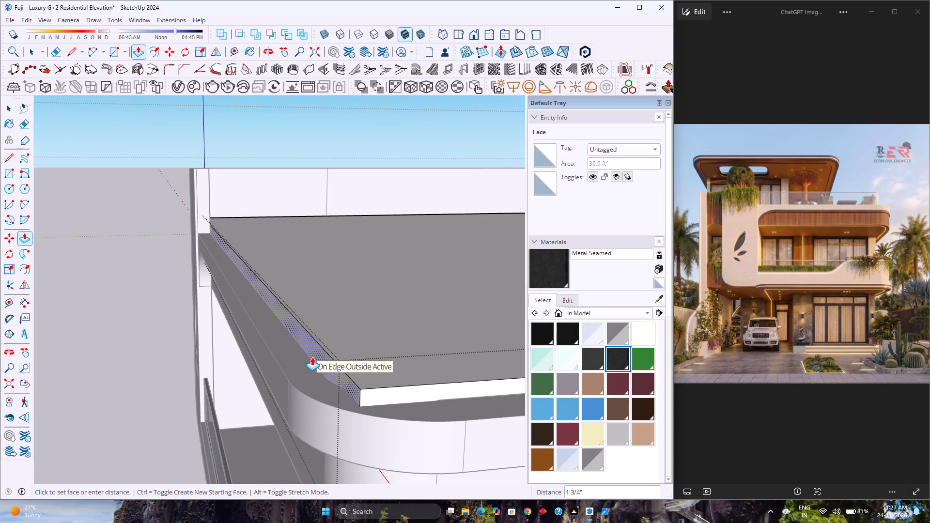
click(319, 372)
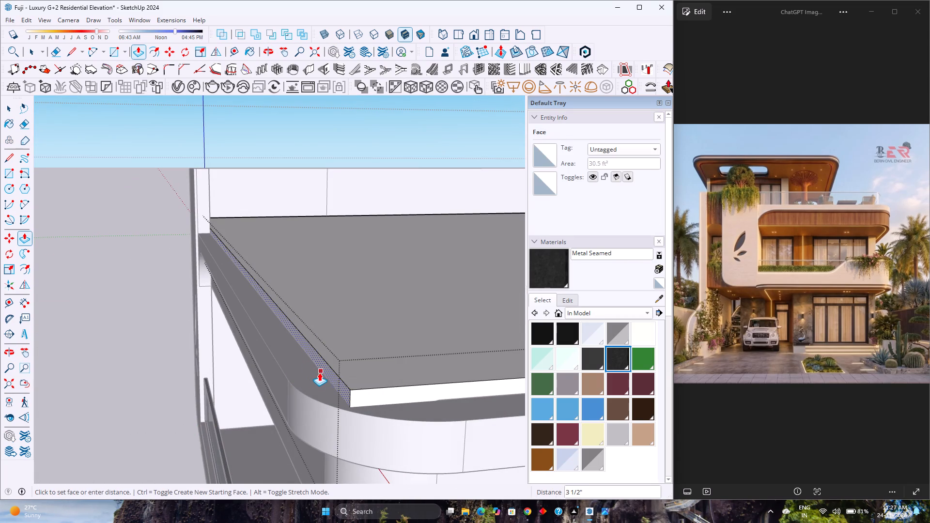
middle_drag(313, 359, 285, 432)
scroll(279, 401, down, 3)
middle_drag(278, 399, 434, 448)
middle_drag(433, 448, 402, 434)
middle_click(392, 430)
scroll(330, 391, down, 4)
scroll(333, 373, up, 4)
key(space)
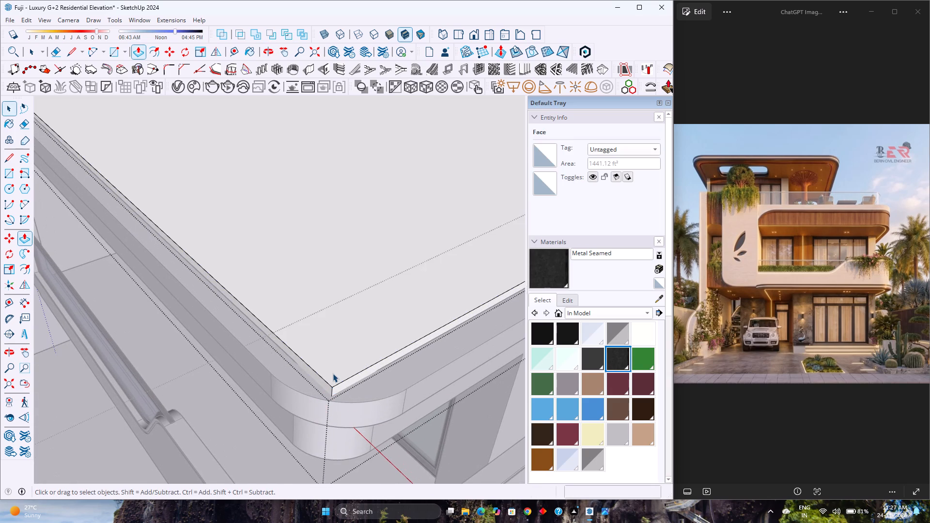
key(Escape)
click(331, 407)
scroll(331, 402, up, 3)
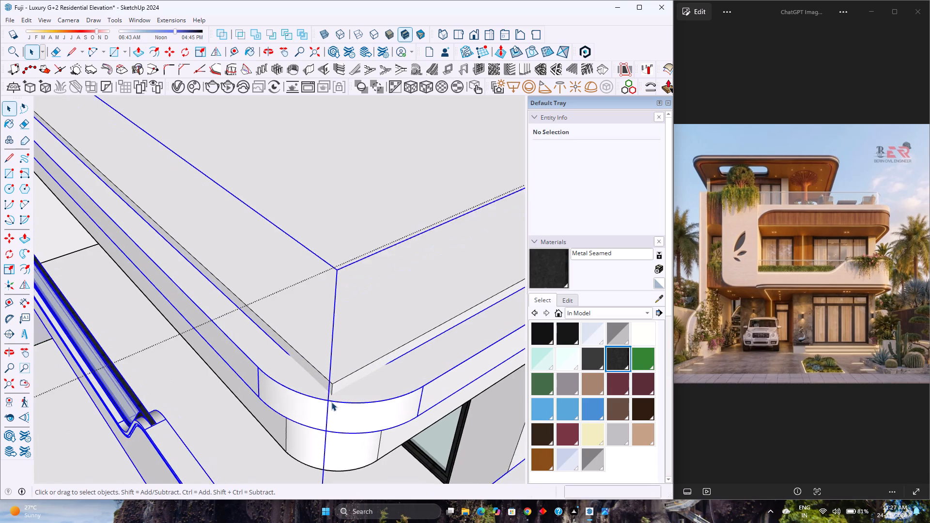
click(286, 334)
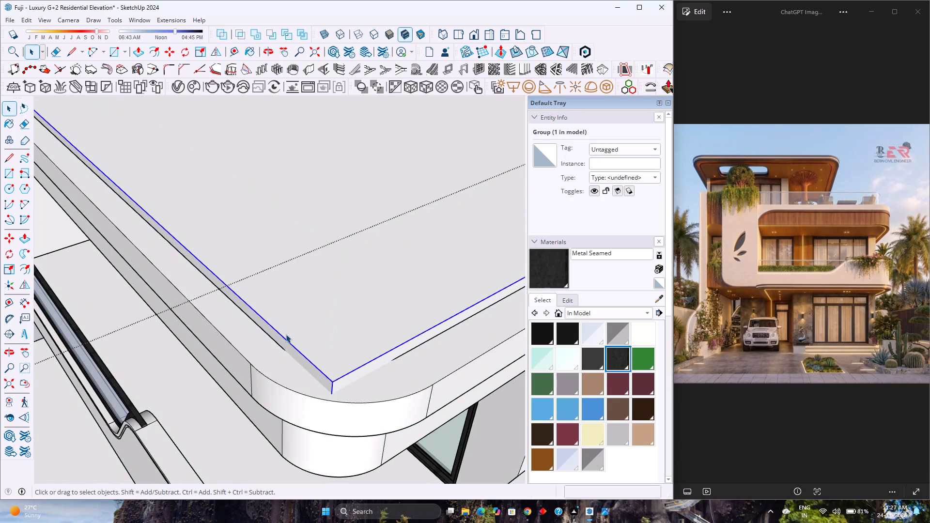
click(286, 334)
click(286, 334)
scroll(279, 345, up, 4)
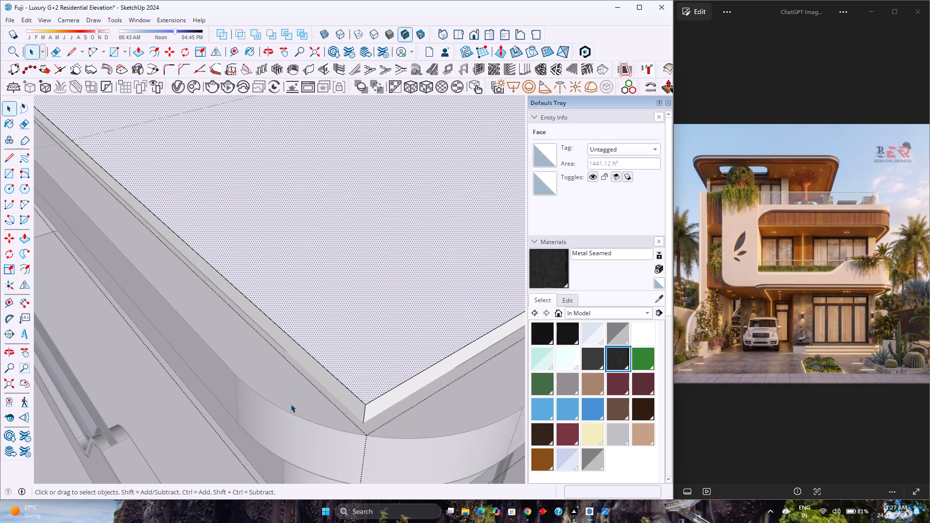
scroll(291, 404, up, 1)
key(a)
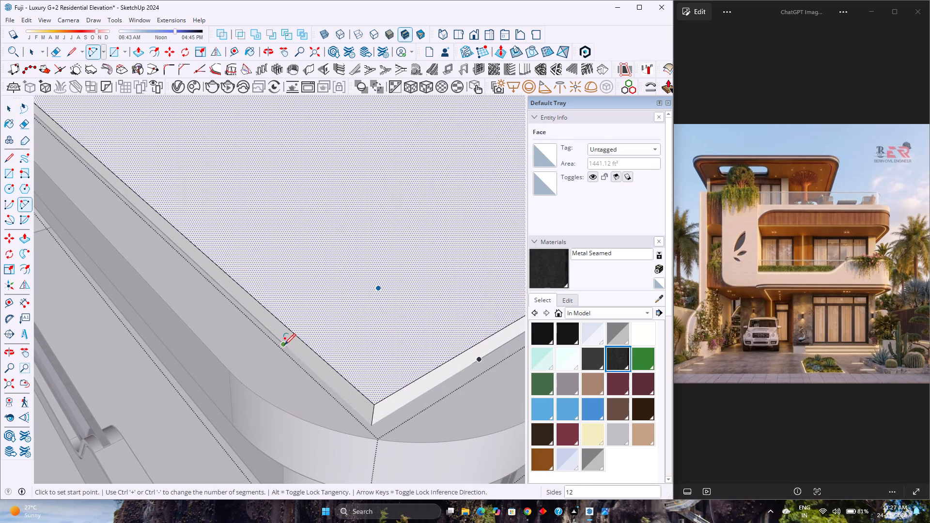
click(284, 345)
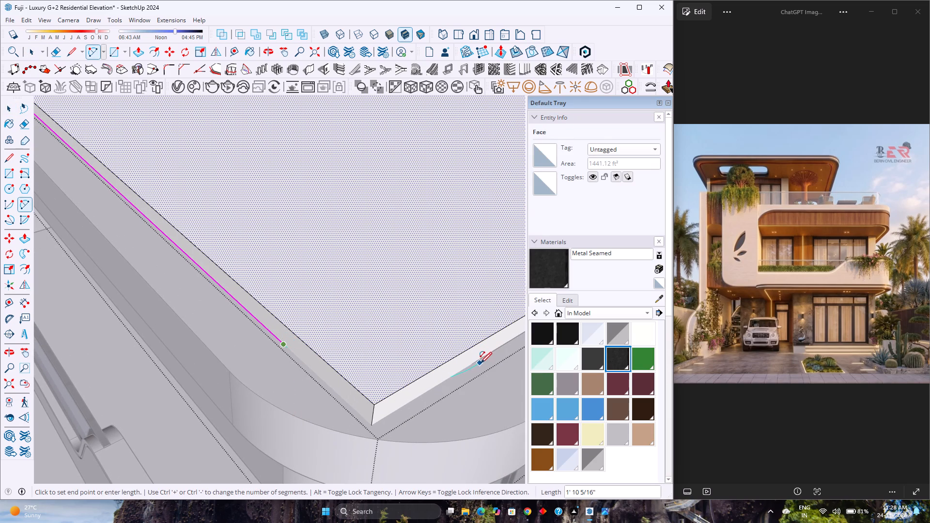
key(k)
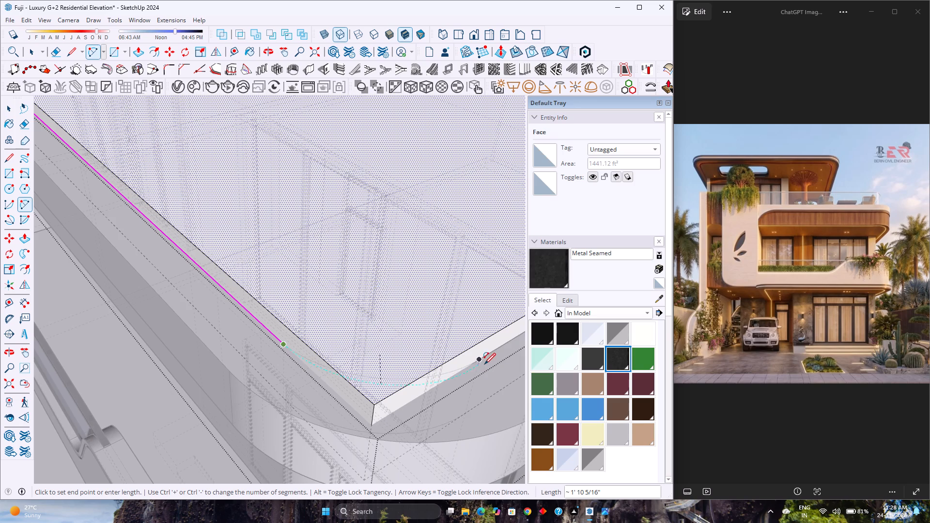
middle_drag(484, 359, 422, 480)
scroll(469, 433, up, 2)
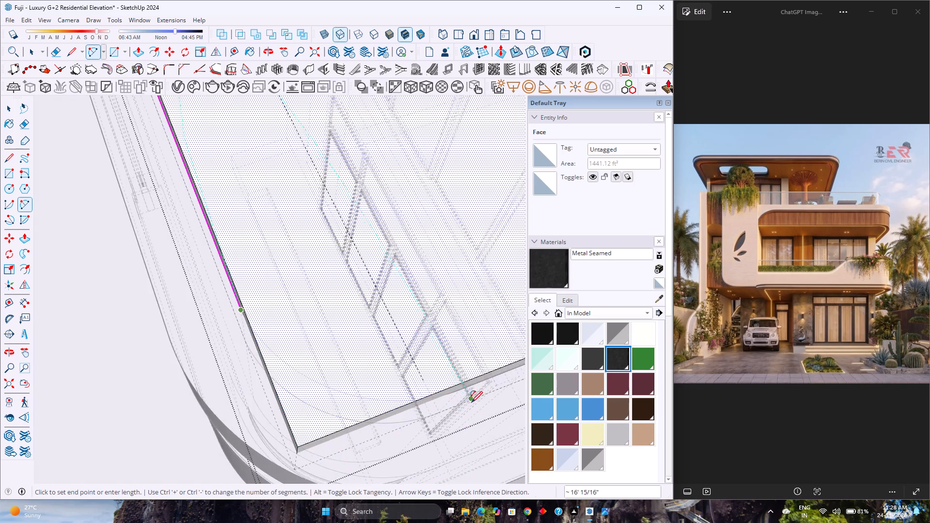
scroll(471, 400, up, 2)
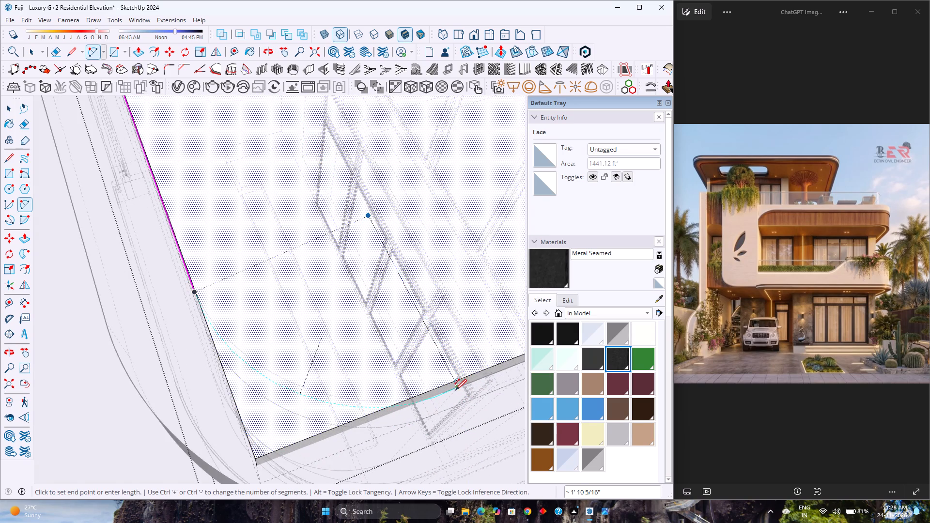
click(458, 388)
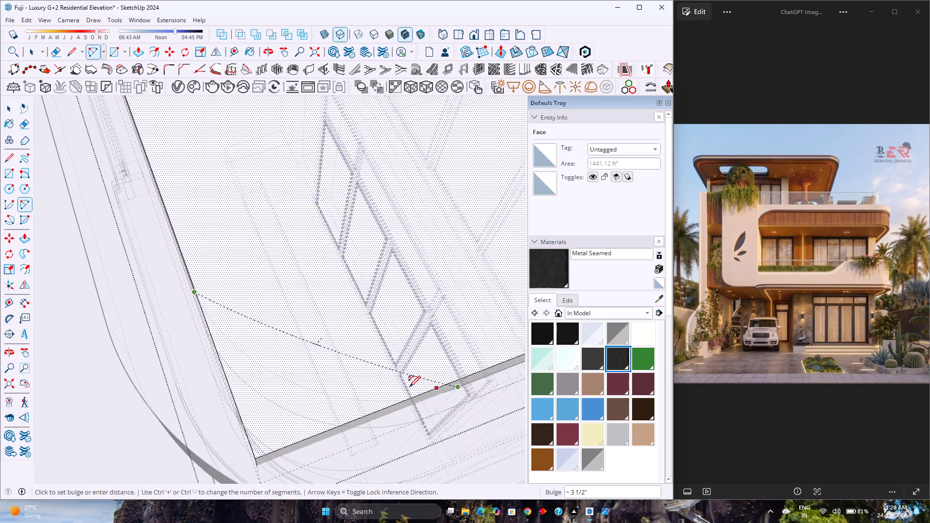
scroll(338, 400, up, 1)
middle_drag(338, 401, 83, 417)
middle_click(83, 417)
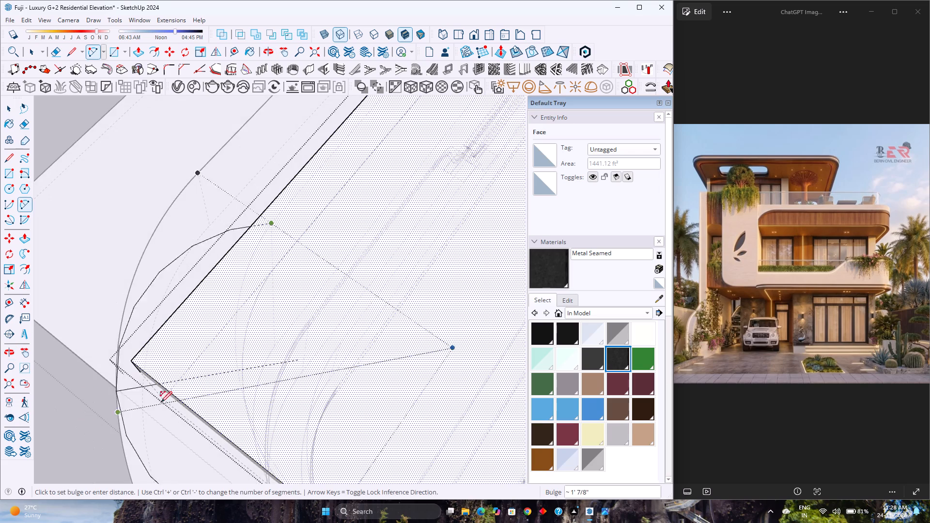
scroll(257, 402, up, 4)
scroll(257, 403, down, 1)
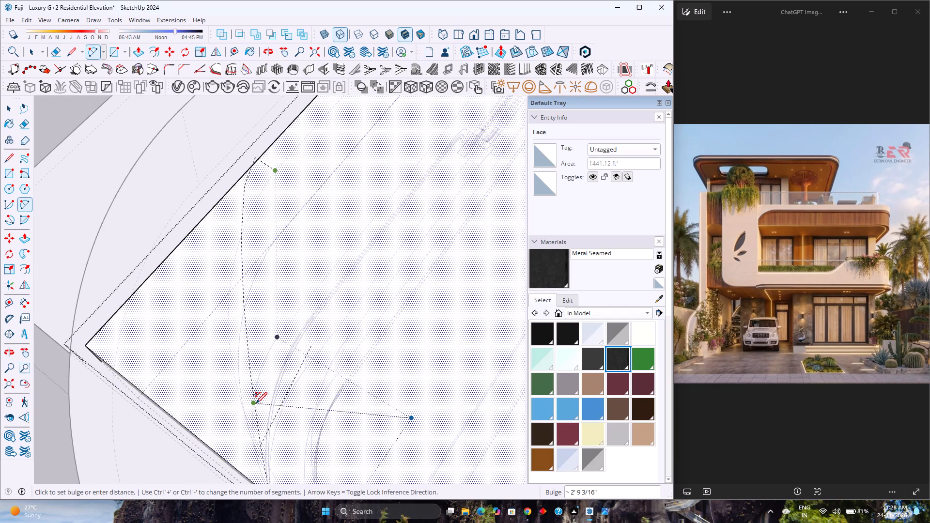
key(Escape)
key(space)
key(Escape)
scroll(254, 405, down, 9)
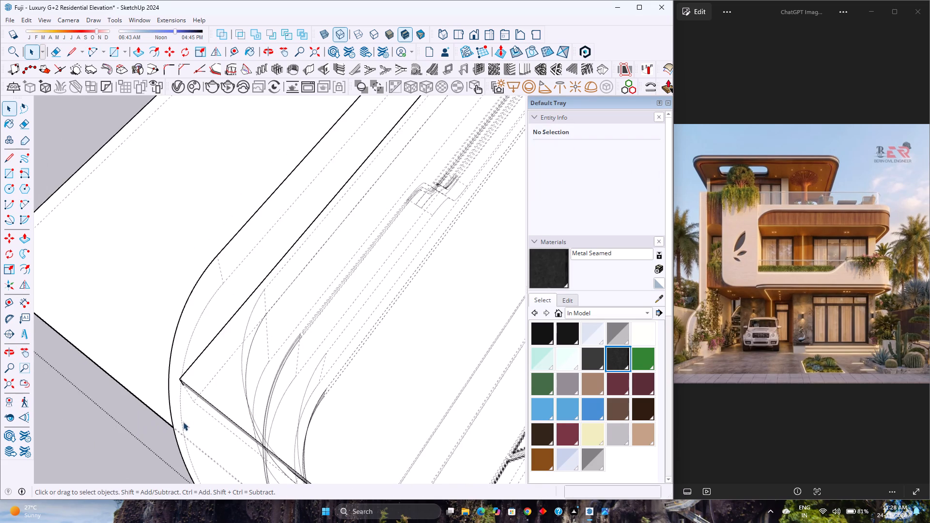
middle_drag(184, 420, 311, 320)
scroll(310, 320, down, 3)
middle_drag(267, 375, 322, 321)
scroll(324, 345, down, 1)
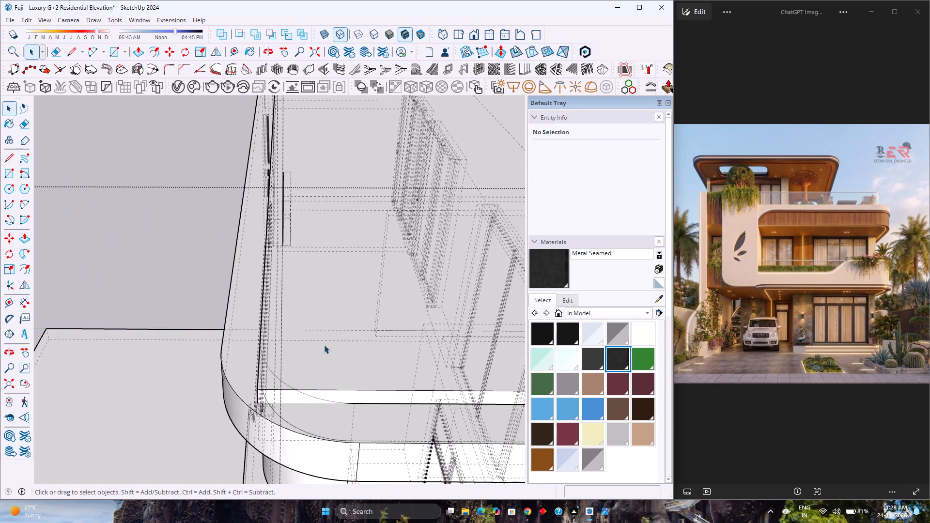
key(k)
Place guides parallel to the two roof slab edges at the fascia's rounded corner, offset 1' 4 1/2" and 1' 3", aligned with the curve's ends.
middle_drag(324, 348, 328, 368)
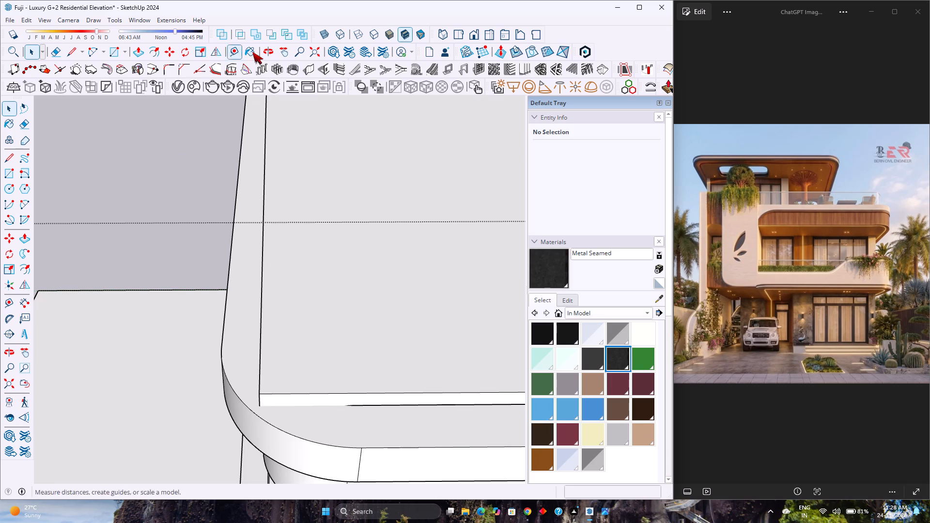
click(232, 54)
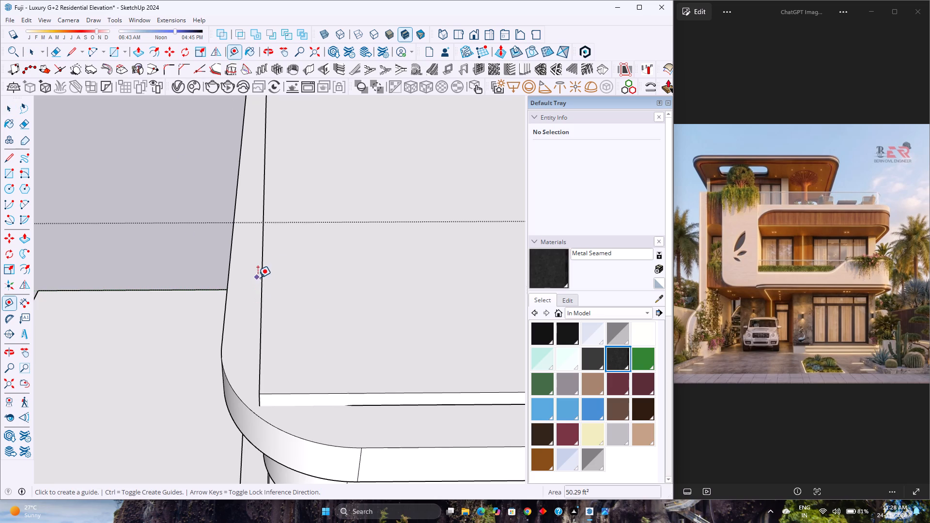
click(263, 286)
key(Left)
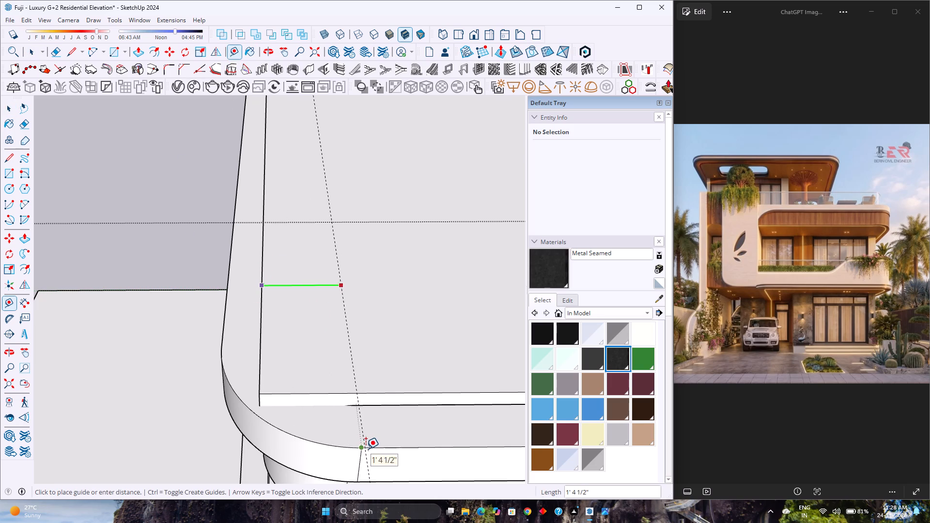
click(366, 449)
click(372, 392)
middle_drag(290, 368, 533, 362)
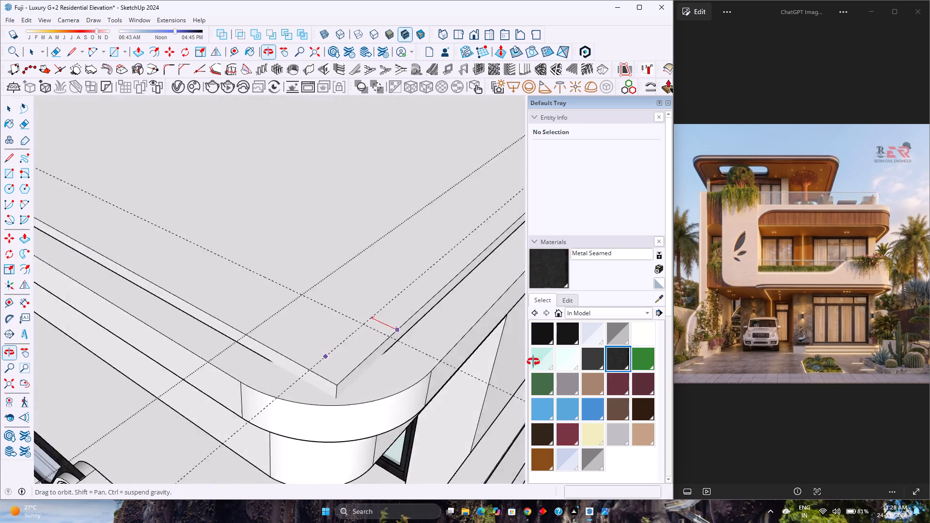
middle_drag(533, 362, 581, 358)
key(Right)
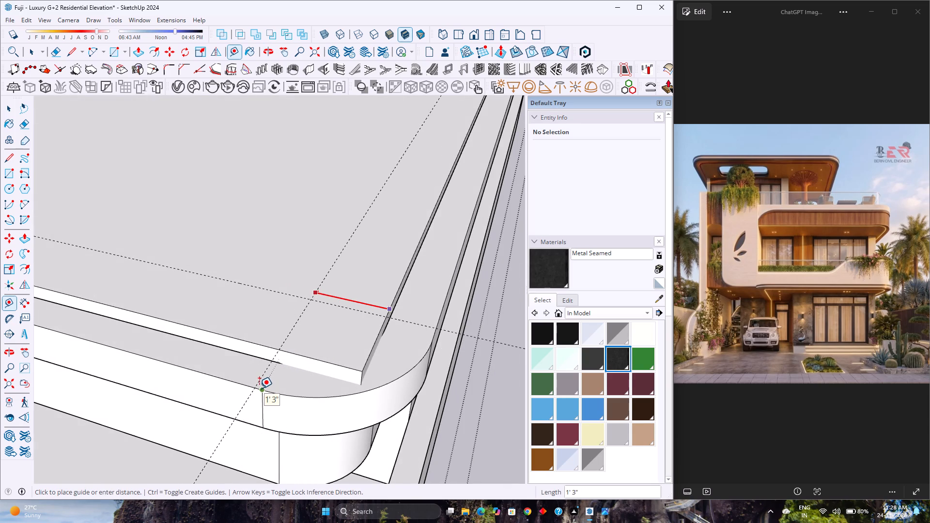
click(259, 388)
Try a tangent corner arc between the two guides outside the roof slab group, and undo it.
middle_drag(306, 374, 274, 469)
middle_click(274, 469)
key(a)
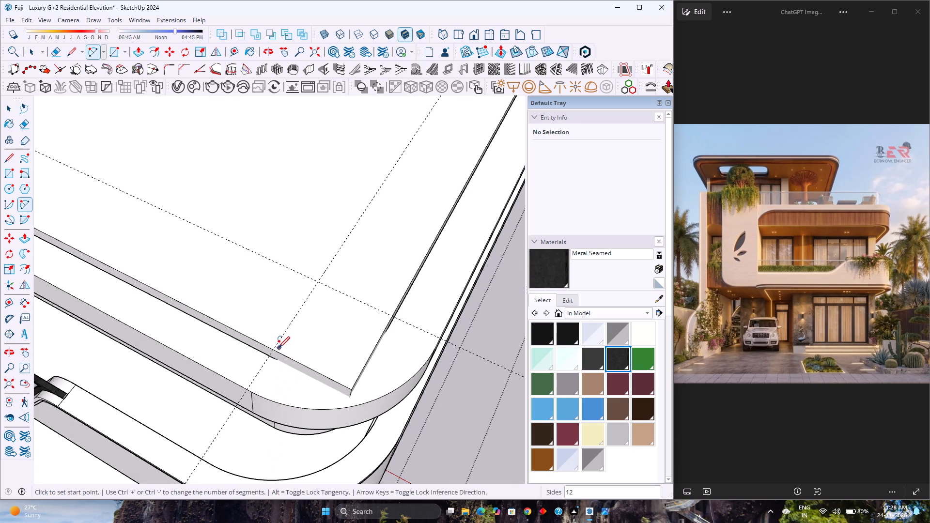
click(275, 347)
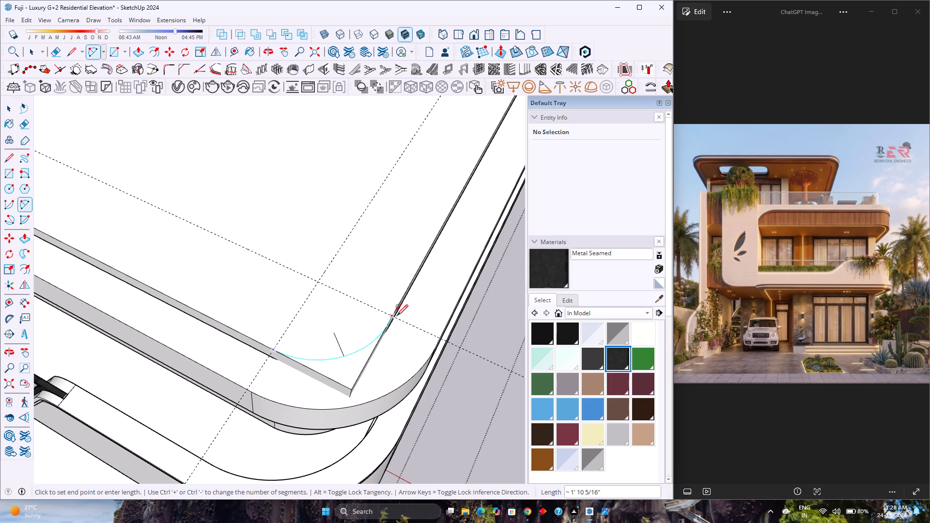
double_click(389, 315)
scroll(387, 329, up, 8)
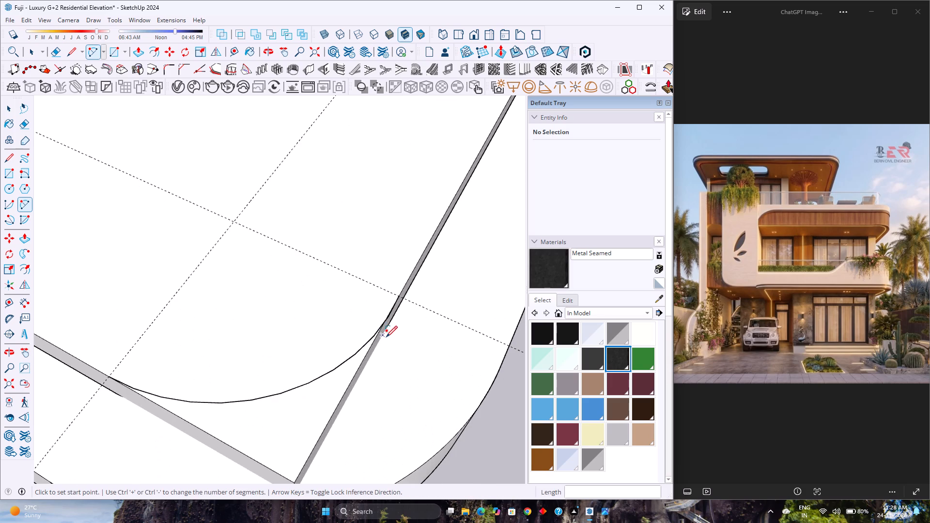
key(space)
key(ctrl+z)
Inside the roof slab group, draw an arc across the corner between the two guides, with a bulge of about 4 5/16".
key(space)
double_click(334, 354)
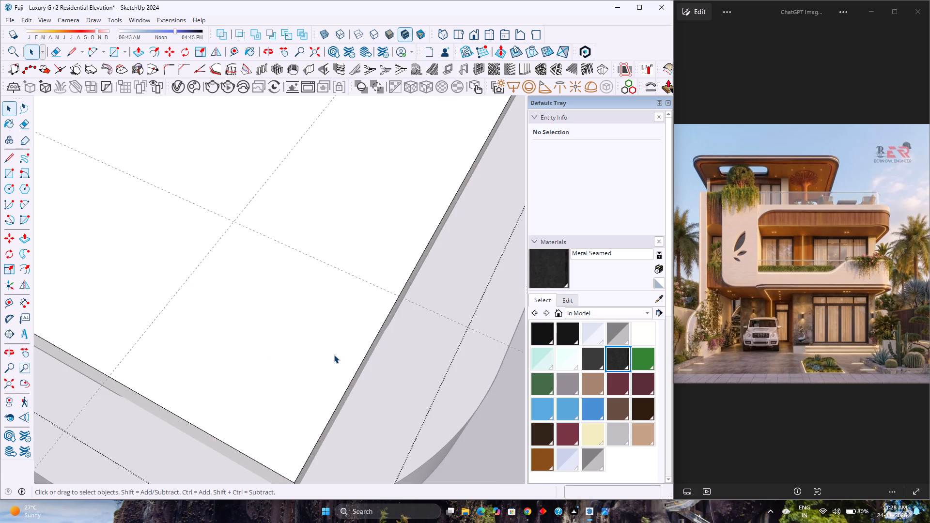
key(a)
click(112, 376)
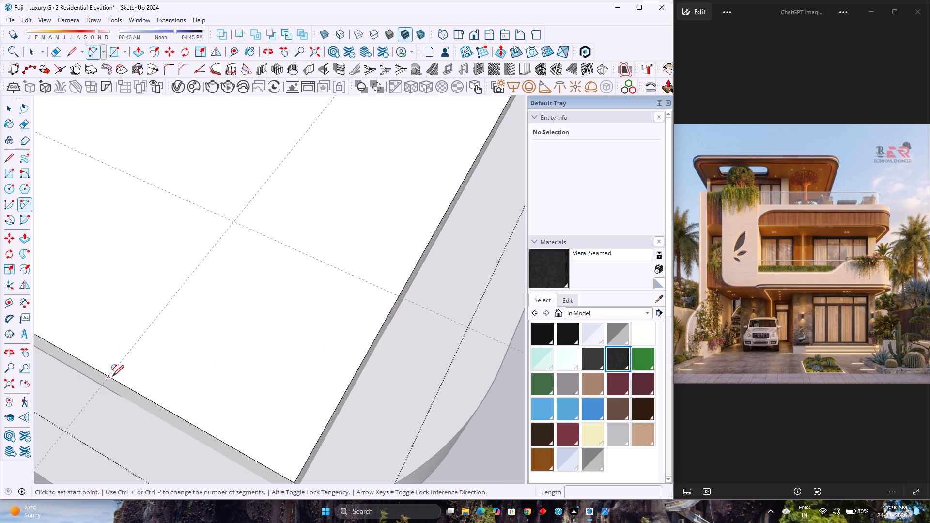
click(397, 296)
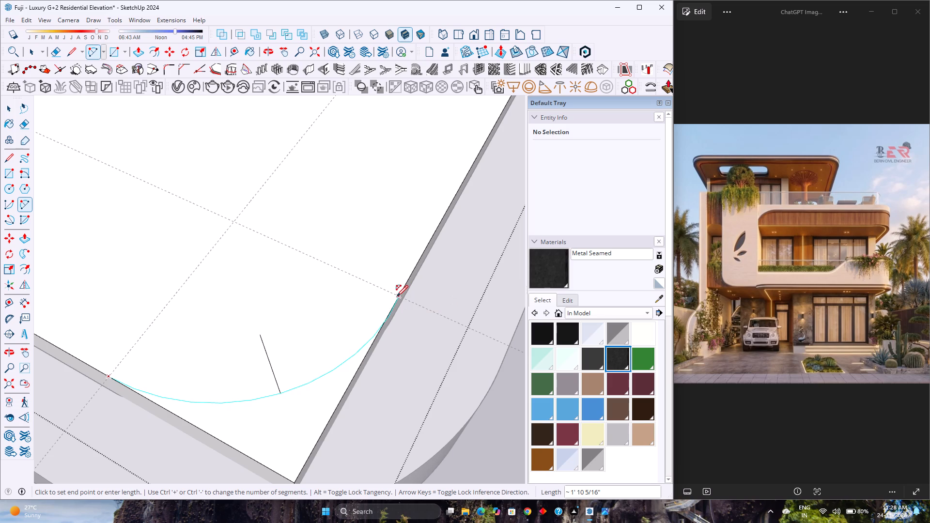
click(362, 365)
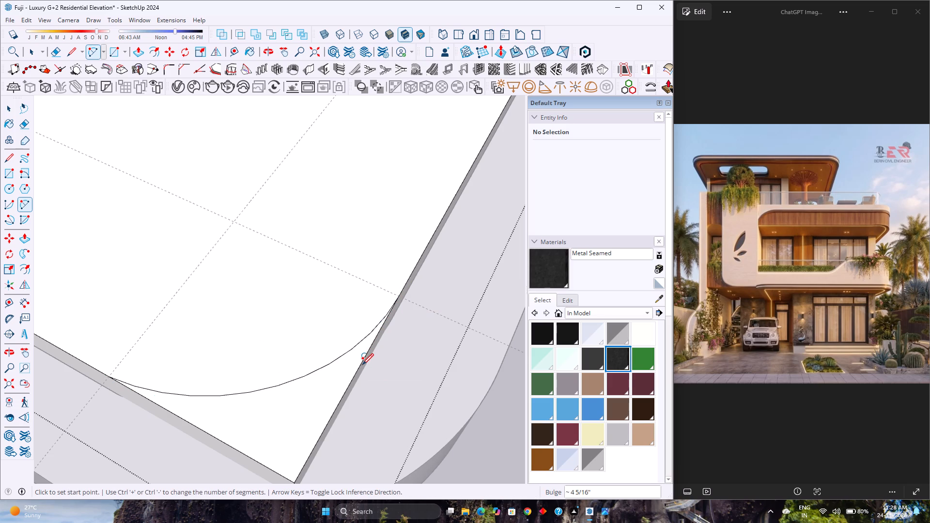
click(362, 365)
key(space)
Set the roof corner arc's radius to 1' 3".
click(347, 351)
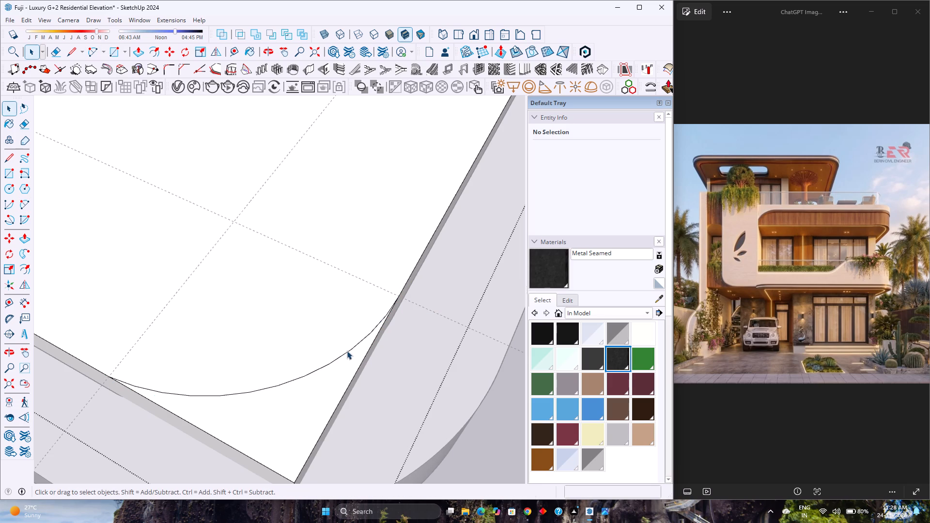
scroll(585, 277, up, 8)
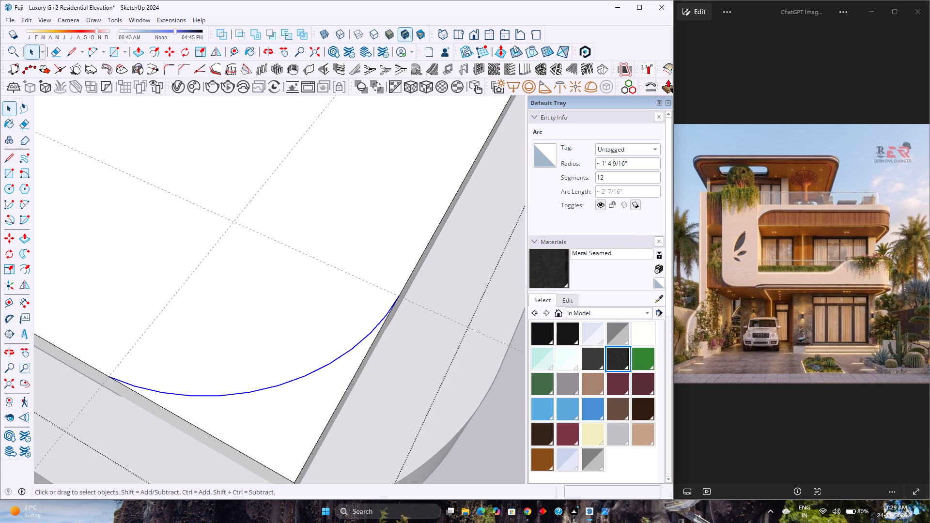
drag(637, 164, 580, 169)
text(1'3")
key(Return)
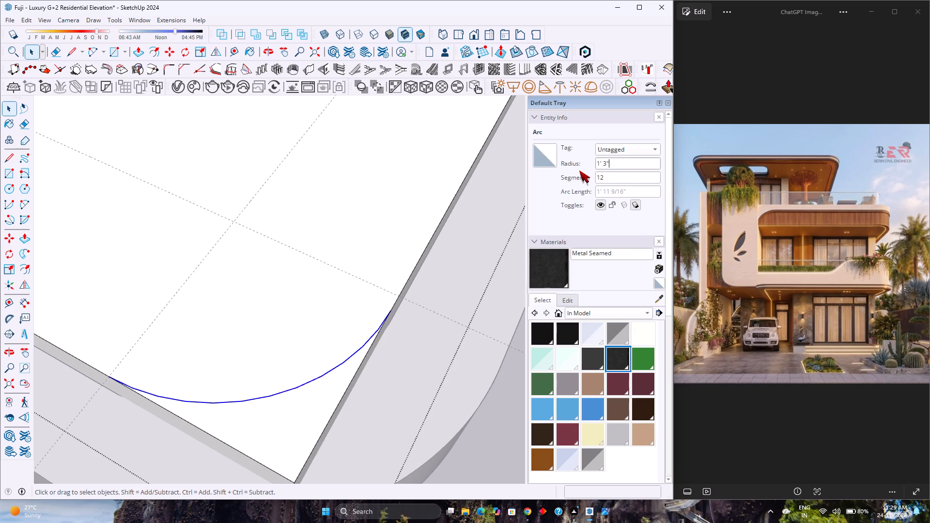
Set the roof slab corner arc's segment count to 120.
click(609, 178)
key(0)
key(Return)
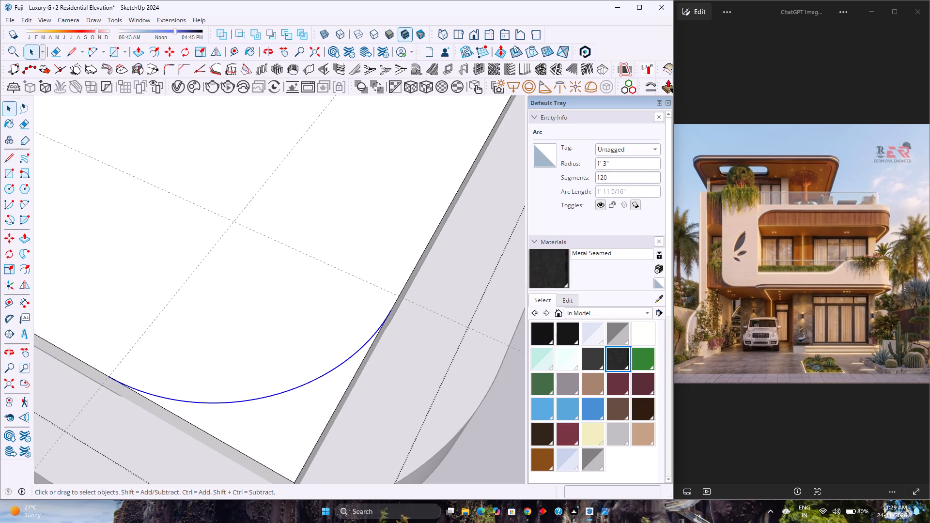
Push the leftover corner face outside the arc through by 1' to cut it off the roof slab.
click(277, 415)
key(p)
click(277, 415)
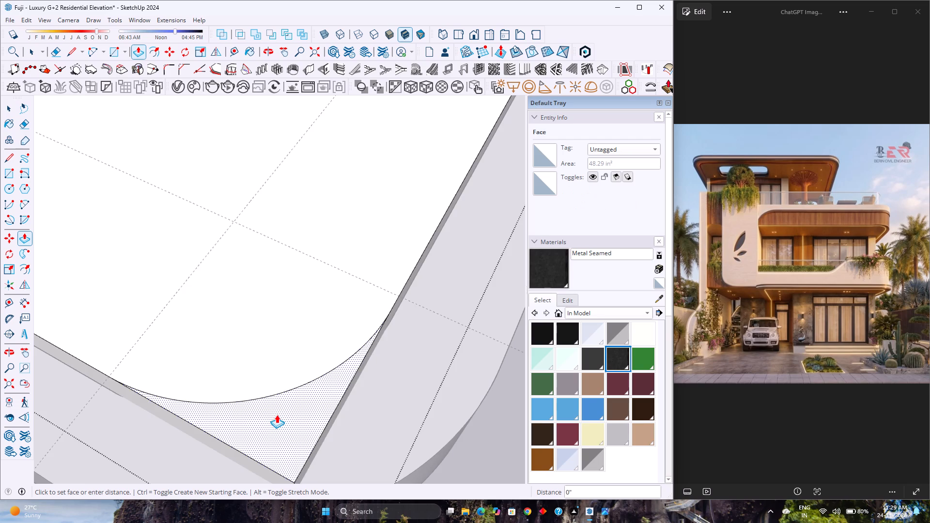
scroll(285, 445, down, 4)
middle_drag(282, 445, 344, 305)
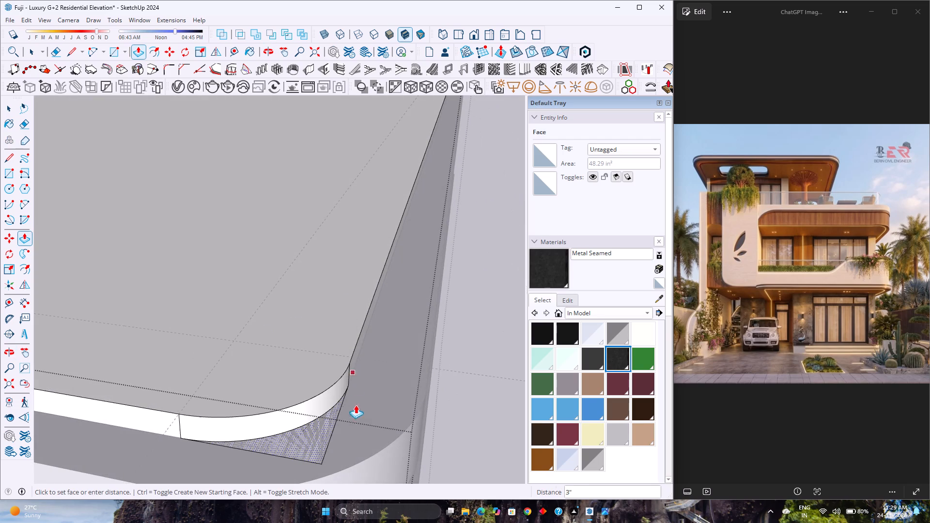
key(1)
key(apostrophe)
key(Return)
scroll(352, 433, down, 4)
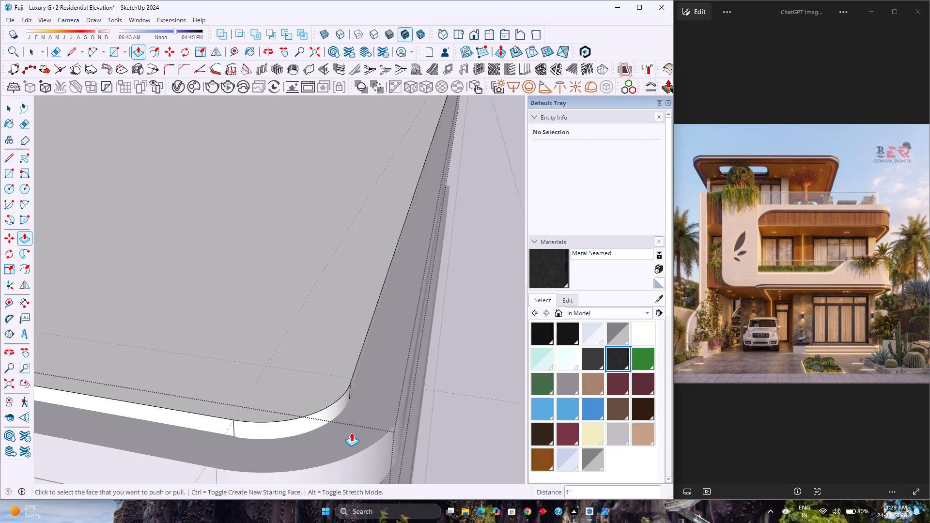
key(space)
scroll(350, 431, down, 5)
key(Escape)
Examine the rounded roof slab corner, fascia and side walls from several angles.
scroll(349, 429, down, 4)
middle_drag(382, 440, 279, 366)
scroll(280, 360, down, 2)
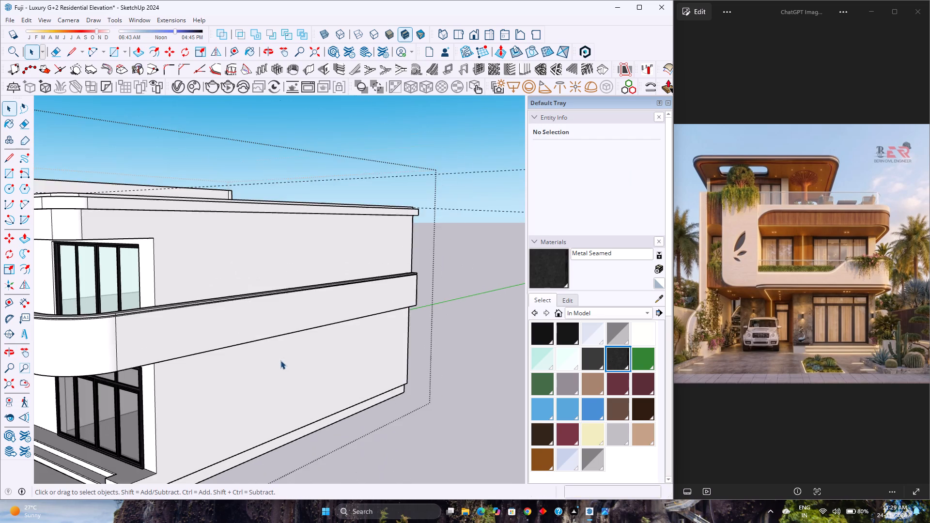
scroll(280, 360, down, 5)
shift+middle_drag(244, 348, 407, 403)
scroll(273, 340, up, 3)
middle_drag(273, 340, 105, 417)
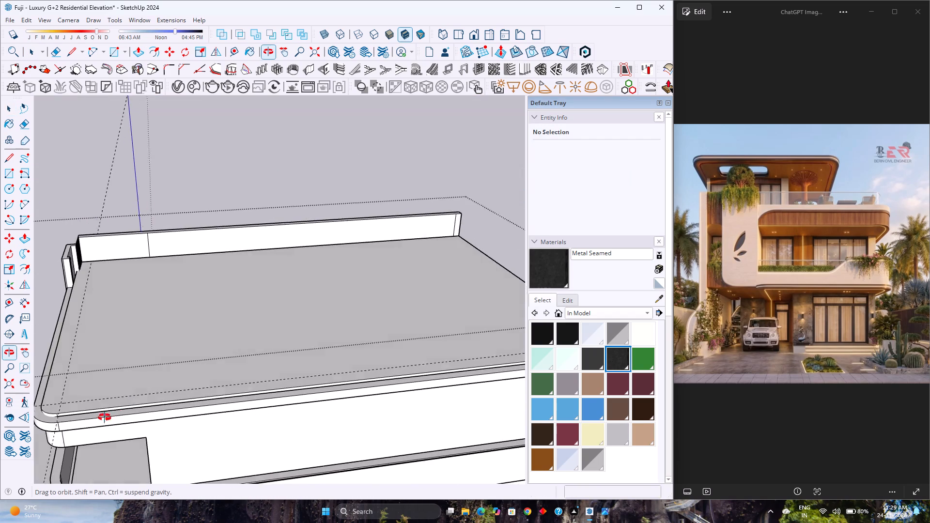
middle_drag(105, 417, 107, 415)
shift+middle_drag(128, 396, 358, 365)
scroll(272, 370, up, 8)
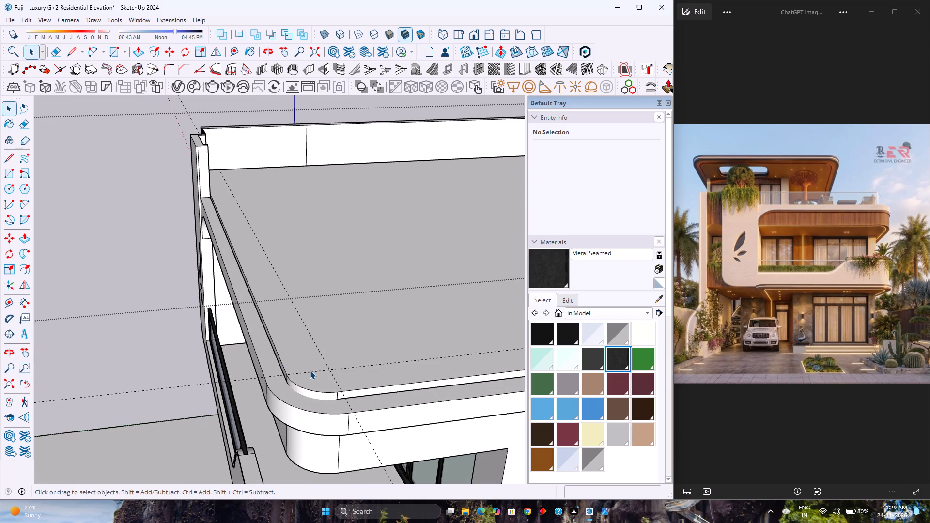
middle_drag(318, 382, 293, 481)
scroll(310, 381, down, 2)
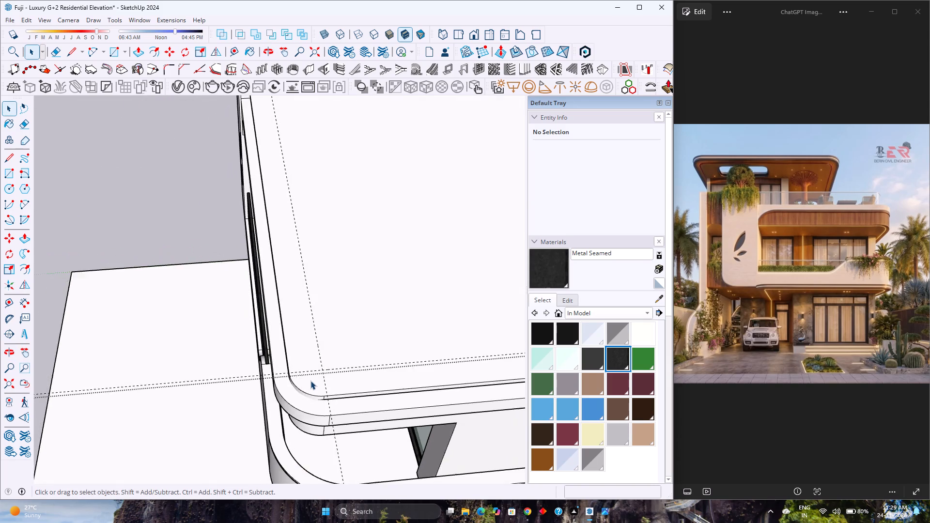
scroll(310, 381, down, 4)
middle_drag(304, 389, 496, 273)
middle_drag(338, 414, 484, 275)
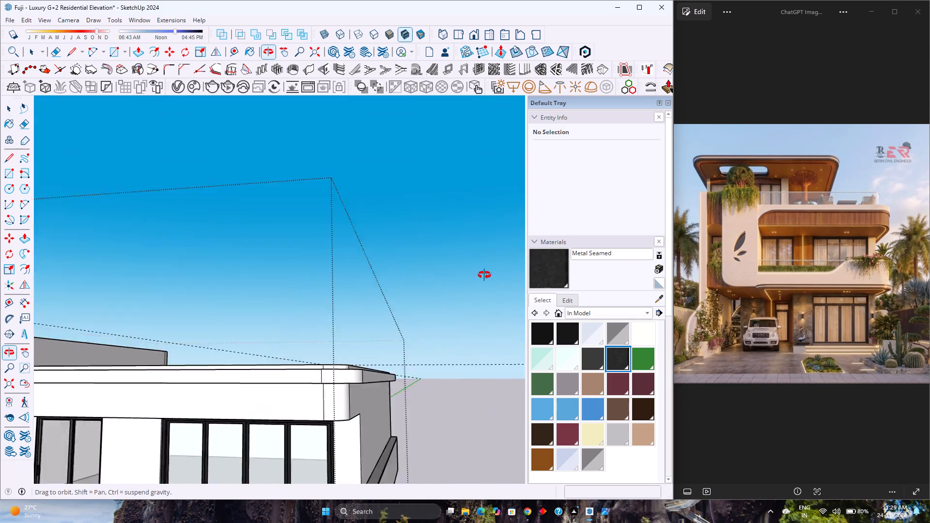
middle_drag(484, 275, 498, 271)
scroll(403, 369, down, 4)
middle_drag(403, 369, 270, 487)
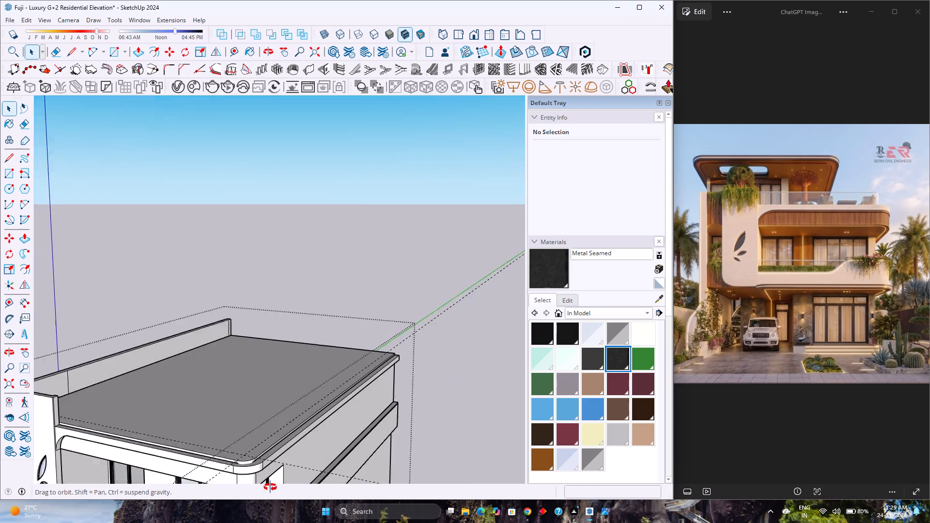
middle_drag(270, 487, 250, 504)
middle_drag(264, 432, 369, 345)
middle_drag(363, 351, 223, 454)
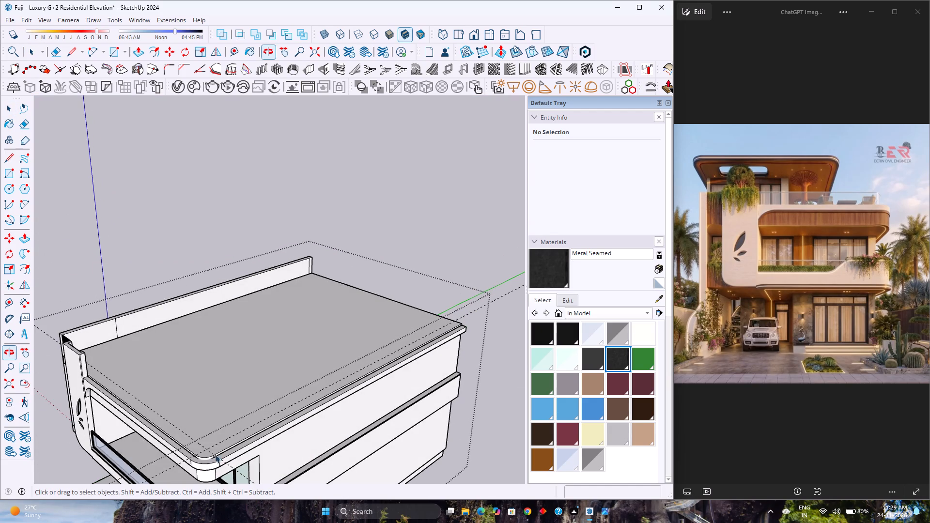
Inside the fascia's group, raise the fascia's top face 3" to be level with the roof slab.
key(Escape)
scroll(169, 448, up, 3)
click(168, 438)
scroll(168, 438, up, 4)
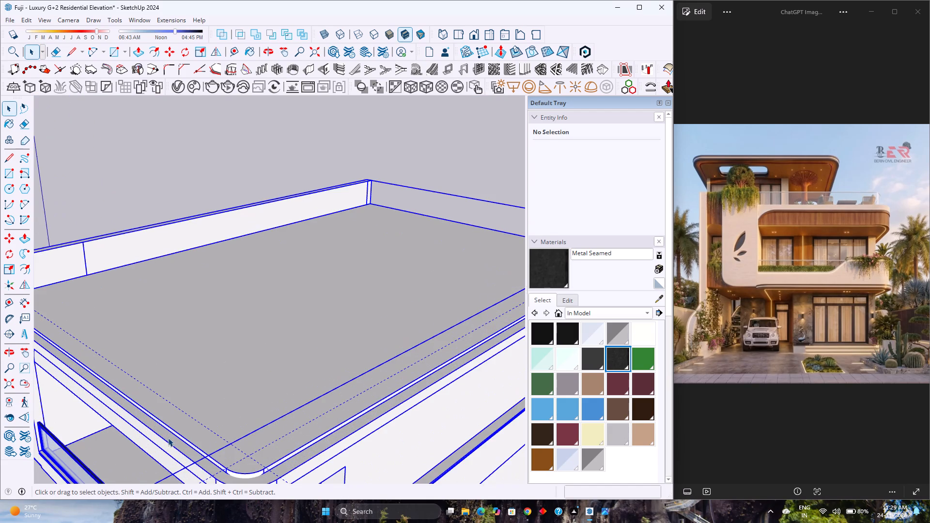
triple_click(168, 438)
click(168, 439)
click(168, 439)
double_click(168, 439)
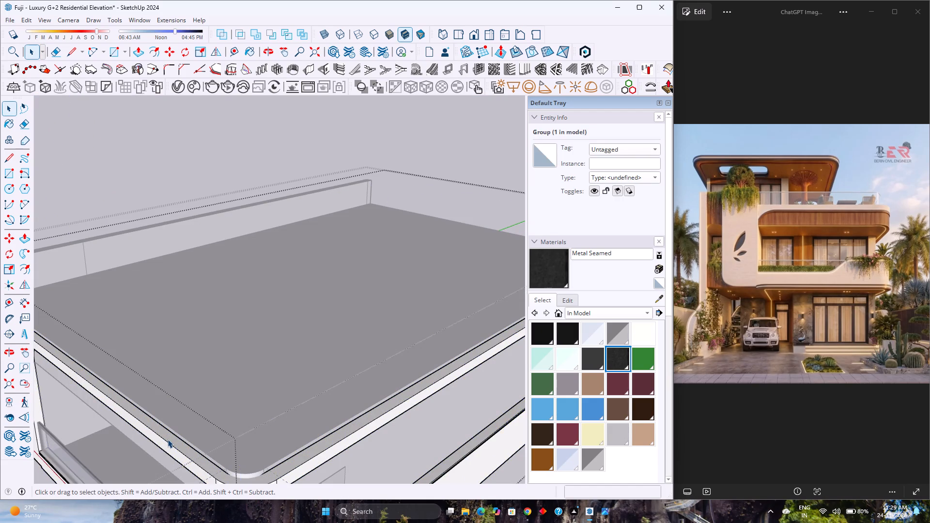
click(170, 438)
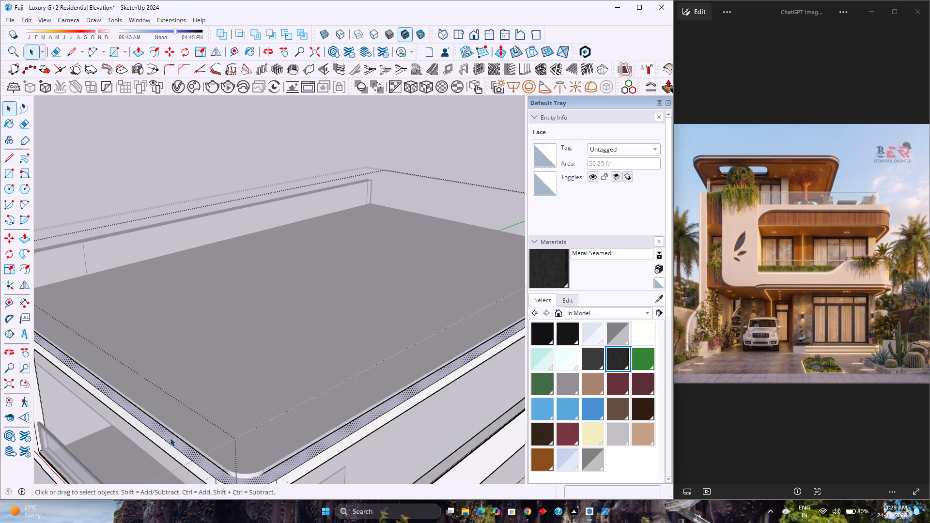
key(p)
click(170, 438)
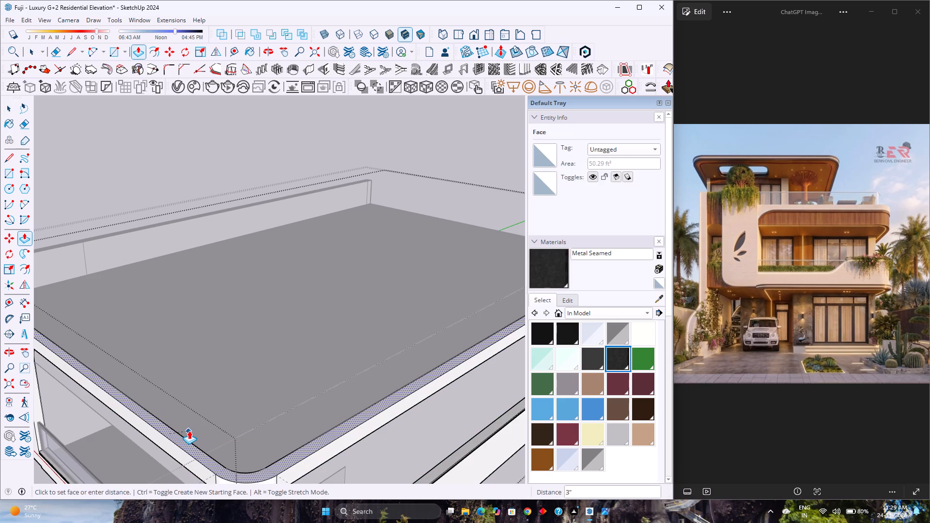
click(196, 427)
scroll(196, 427, down, 8)
key(space)
scroll(196, 427, down, 4)
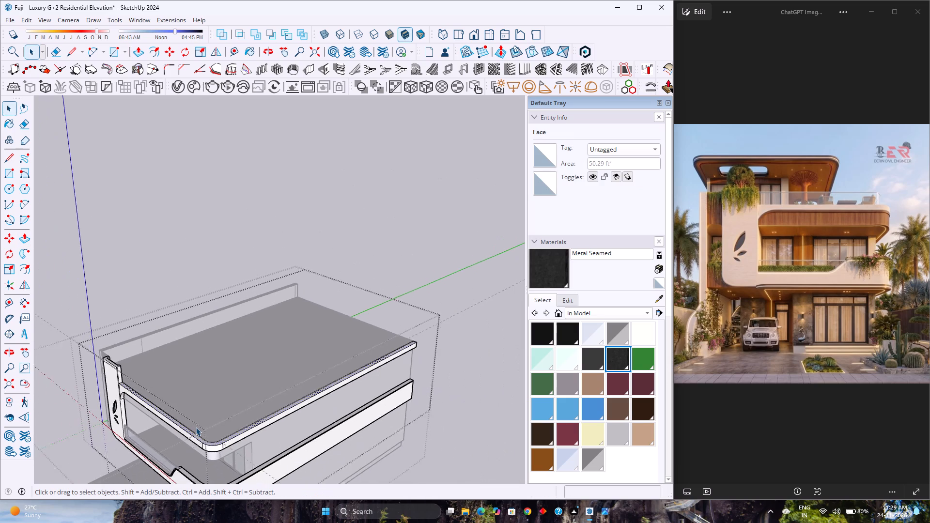
key(Escape)
Leave the open fascia editing context and delete all the construction guides.
scroll(196, 427, up, 4)
middle_drag(196, 427, 309, 390)
middle_click(309, 390)
scroll(309, 390, down, 3)
middle_drag(359, 394, 363, 400)
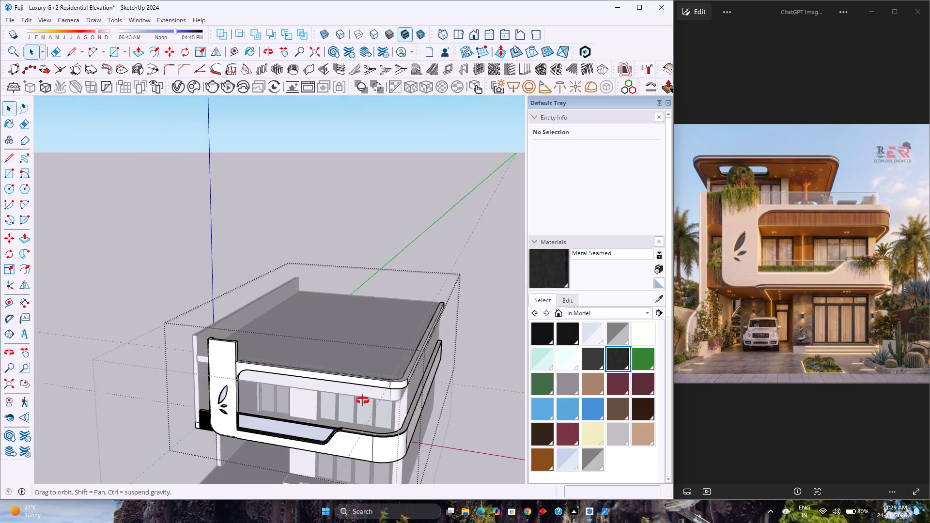
middle_drag(363, 400, 444, 275)
middle_click(444, 275)
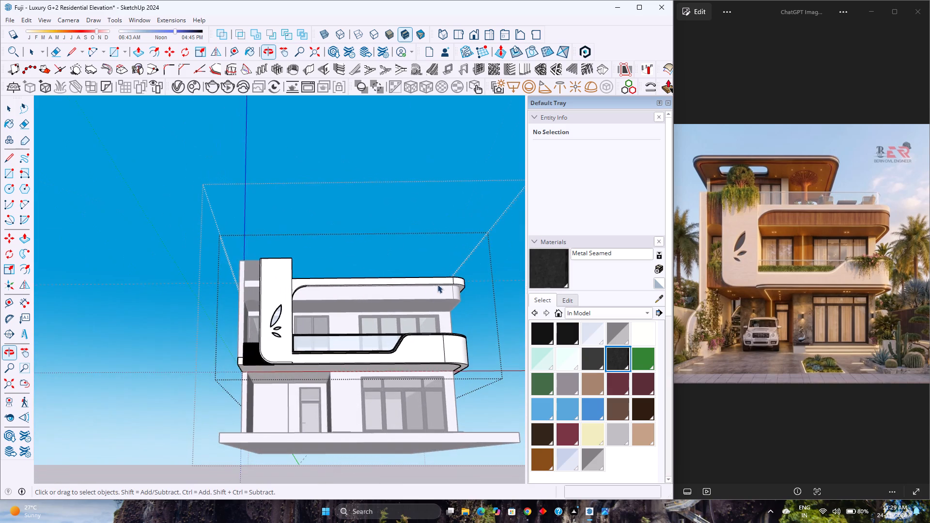
scroll(363, 308, down, 2)
middle_drag(362, 308, 336, 354)
click(202, 377)
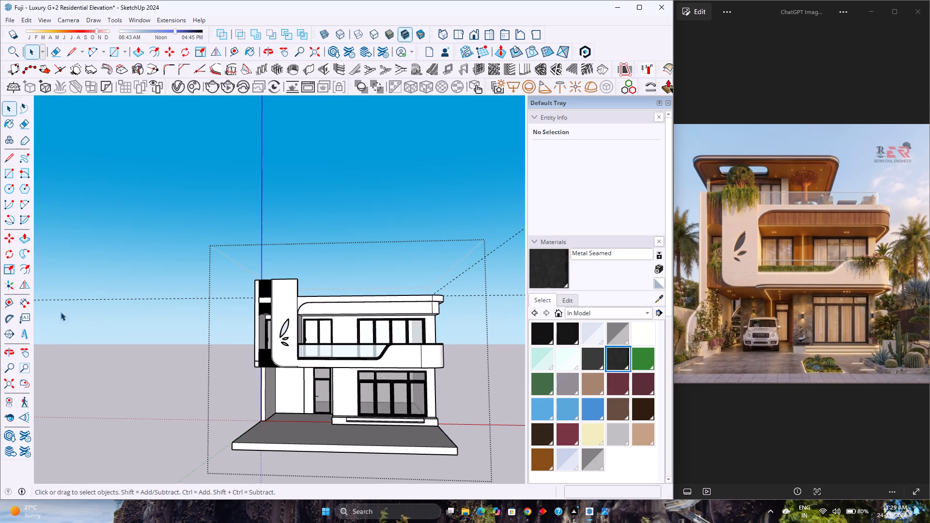
click(32, 22)
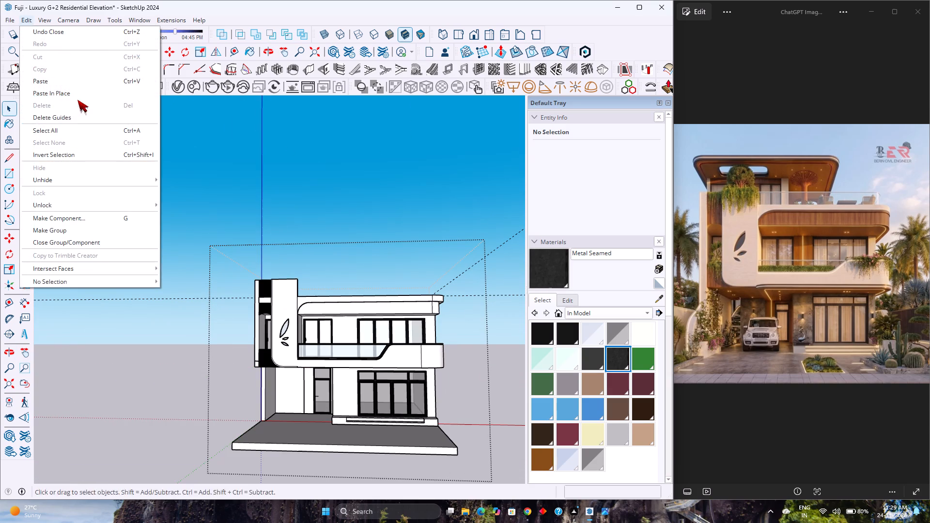
click(84, 115)
Examine the house massing from above and from the front against the reference image.
scroll(190, 289, down, 2)
middle_drag(190, 289, 137, 396)
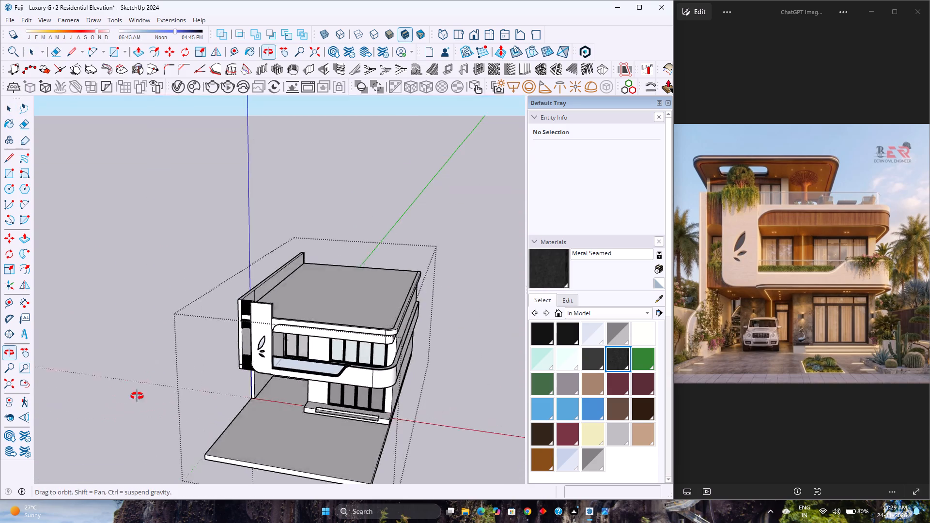
middle_drag(137, 396, 114, 440)
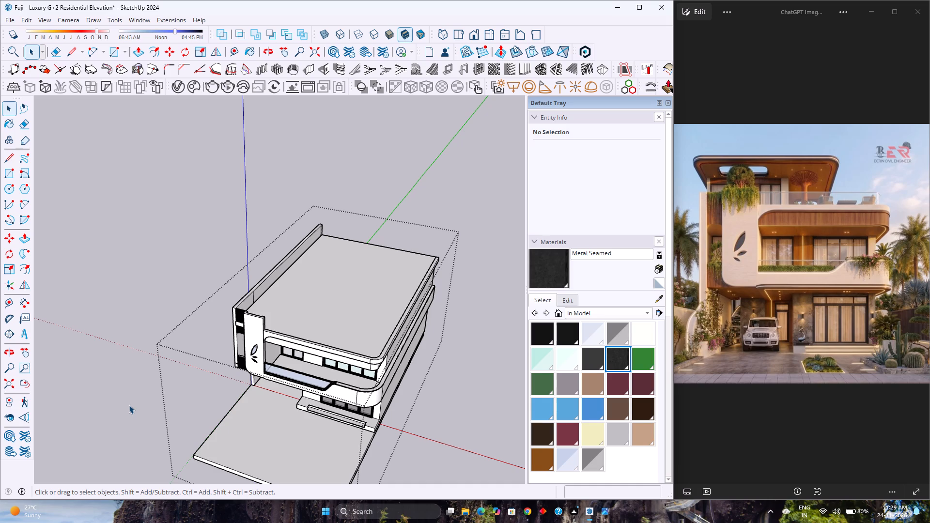
scroll(309, 369, down, 3)
scroll(309, 369, up, 2)
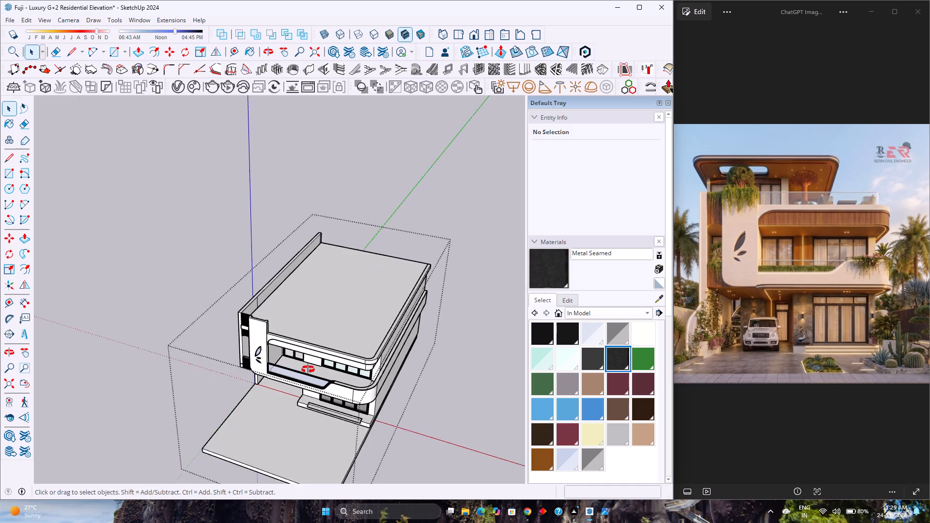
middle_drag(309, 369, 372, 279)
scroll(373, 279, up, 3)
middle_drag(310, 398, 351, 326)
scroll(351, 326, up, 3)
scroll(351, 326, down, 3)
scroll(351, 326, up, 3)
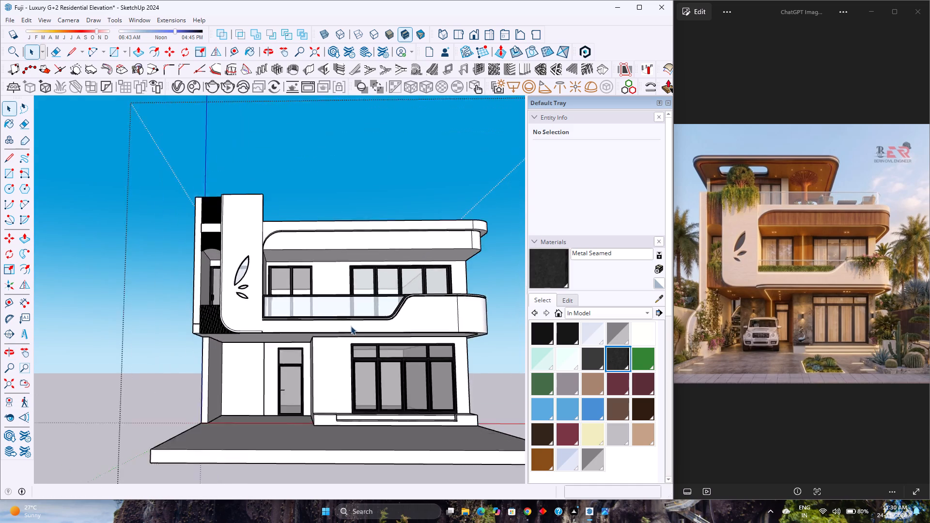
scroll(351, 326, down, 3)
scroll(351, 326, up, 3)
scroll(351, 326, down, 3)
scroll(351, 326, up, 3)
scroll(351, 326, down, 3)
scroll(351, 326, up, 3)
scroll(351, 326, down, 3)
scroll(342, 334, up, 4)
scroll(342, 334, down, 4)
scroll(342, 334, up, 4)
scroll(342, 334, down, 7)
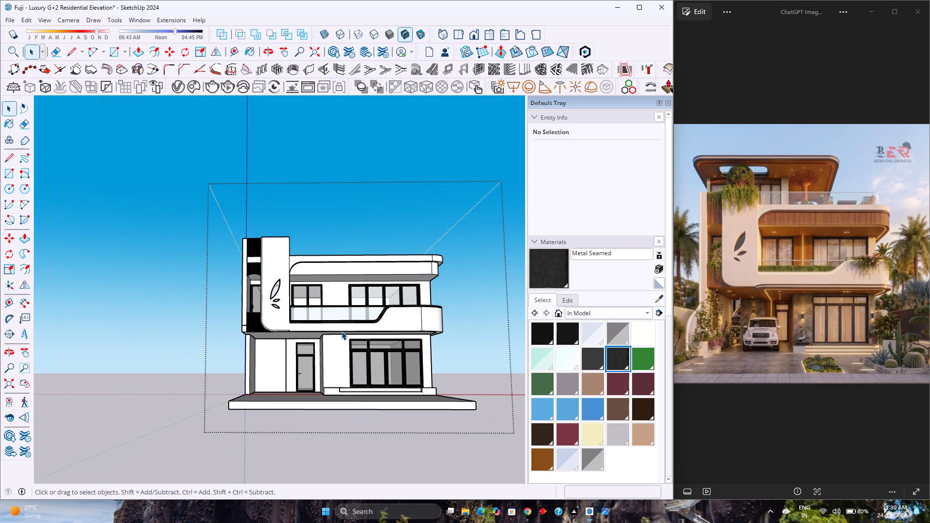
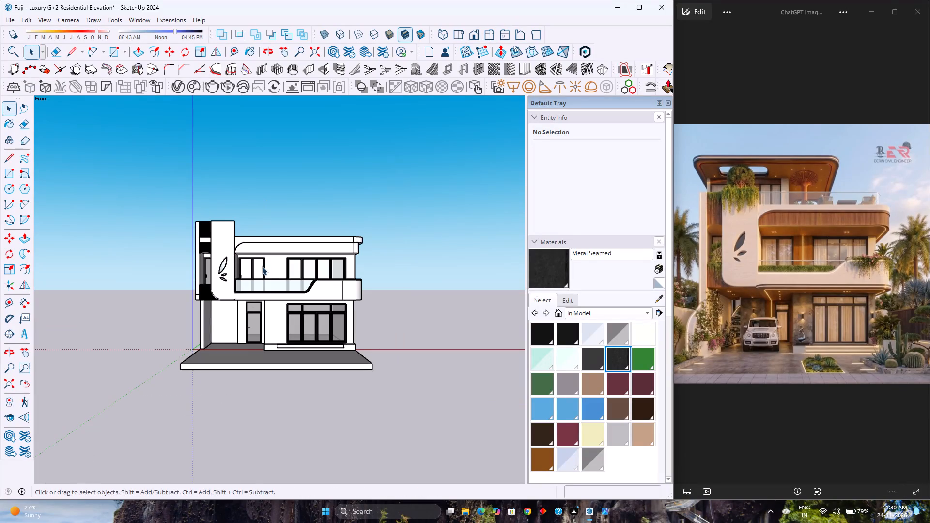
Examine the front facade, entrance steps, carport, side wall and base slab from several angles.
scroll(291, 267, up, 4)
middle_drag(255, 361, 252, 350)
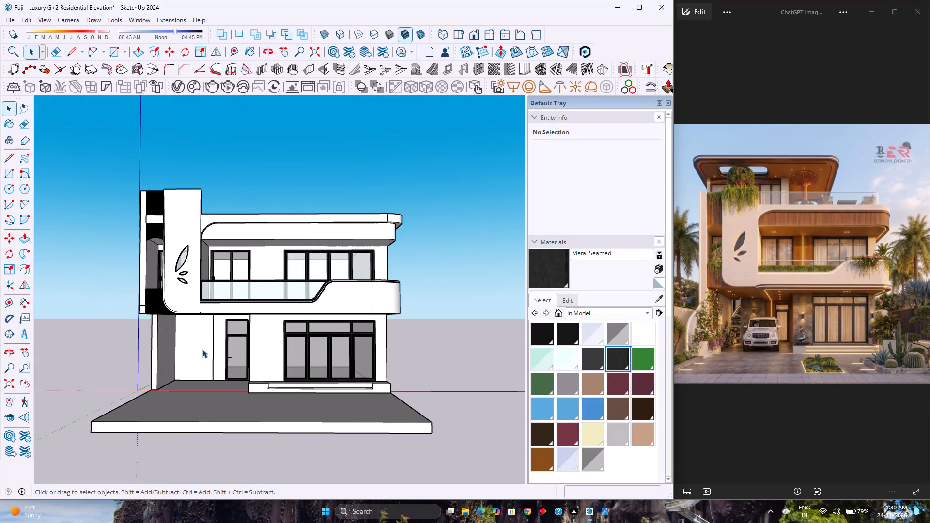
middle_drag(250, 343, 254, 358)
scroll(253, 357, up, 4)
scroll(253, 357, down, 4)
scroll(253, 357, up, 3)
scroll(253, 357, down, 3)
scroll(253, 357, up, 4)
middle_drag(253, 357, 366, 342)
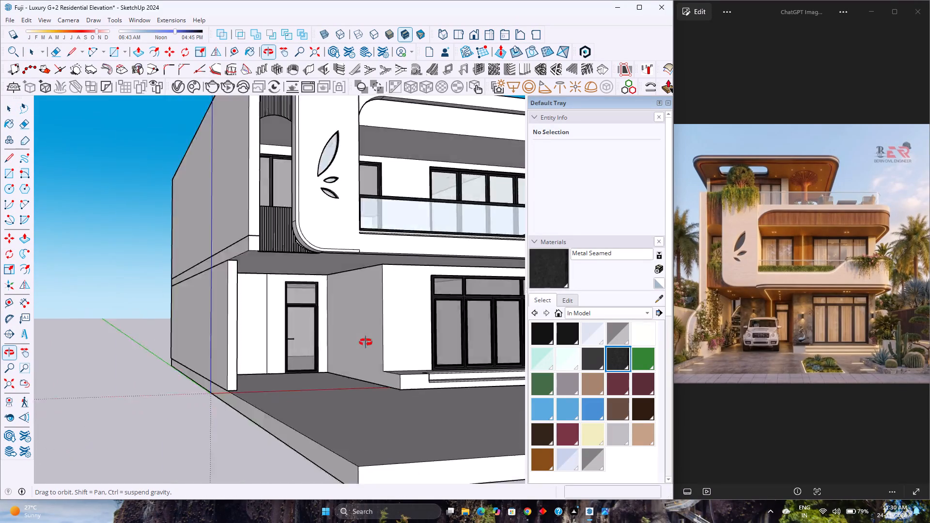
middle_drag(366, 342, 245, 357)
scroll(245, 357, down, 3)
middle_drag(245, 361, 203, 377)
scroll(206, 405, up, 12)
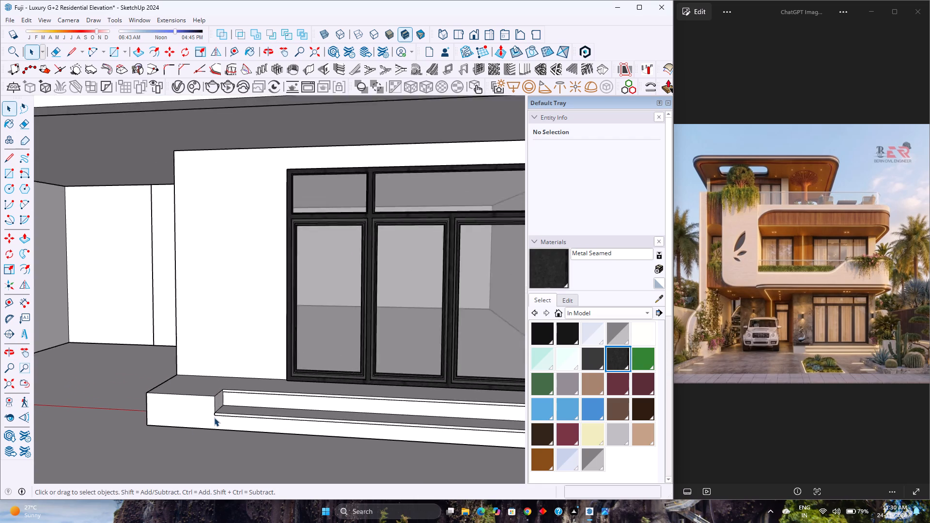
scroll(214, 417, up, 11)
middle_drag(218, 406, 343, 379)
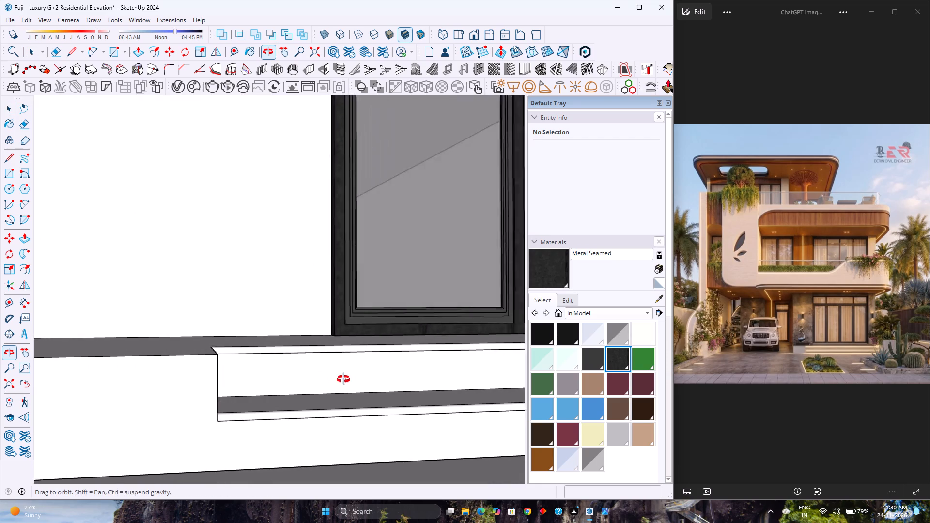
middle_drag(343, 379, 107, 444)
scroll(141, 421, down, 4)
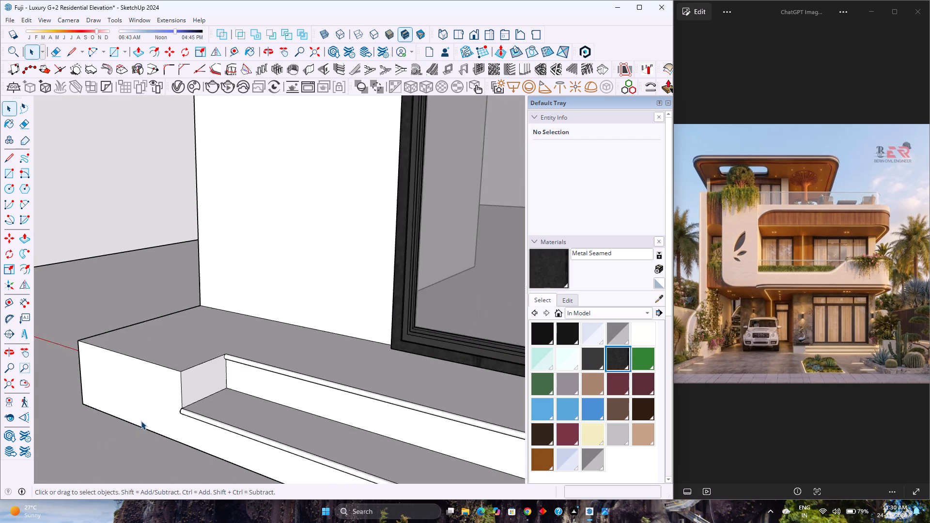
scroll(141, 421, down, 5)
middle_drag(147, 421, 274, 383)
middle_click(274, 383)
scroll(184, 405, down, 4)
middle_drag(177, 404, 212, 387)
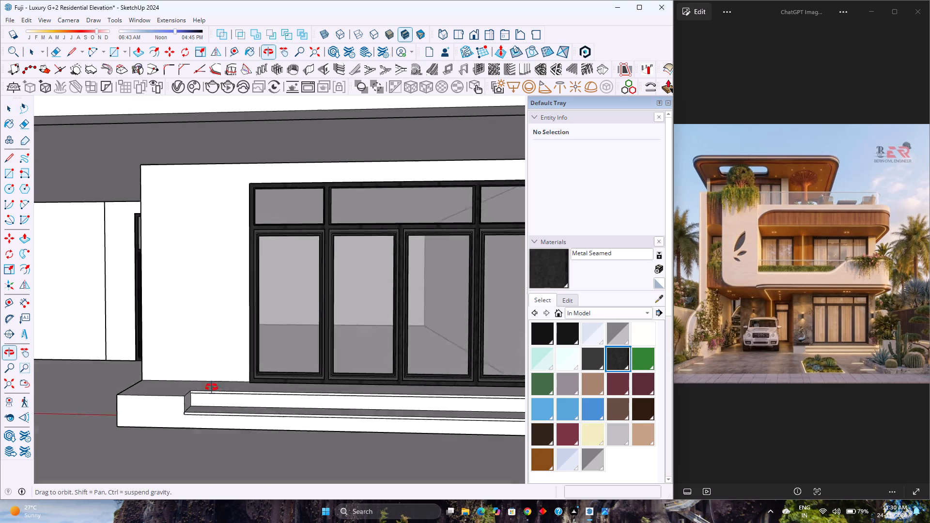
middle_drag(212, 387, 333, 380)
scroll(333, 379, down, 8)
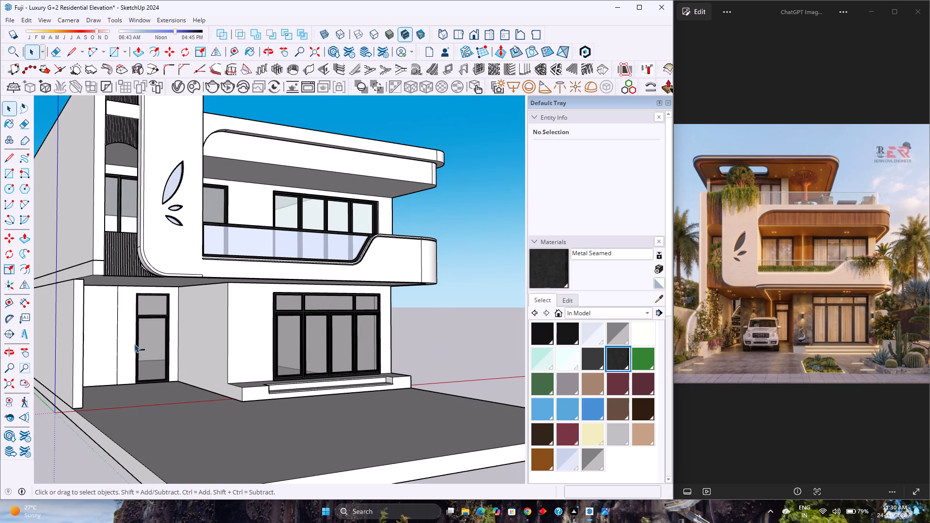
scroll(134, 344, up, 3)
middle_drag(136, 344, 285, 297)
scroll(285, 297, down, 7)
middle_drag(288, 297, 293, 299)
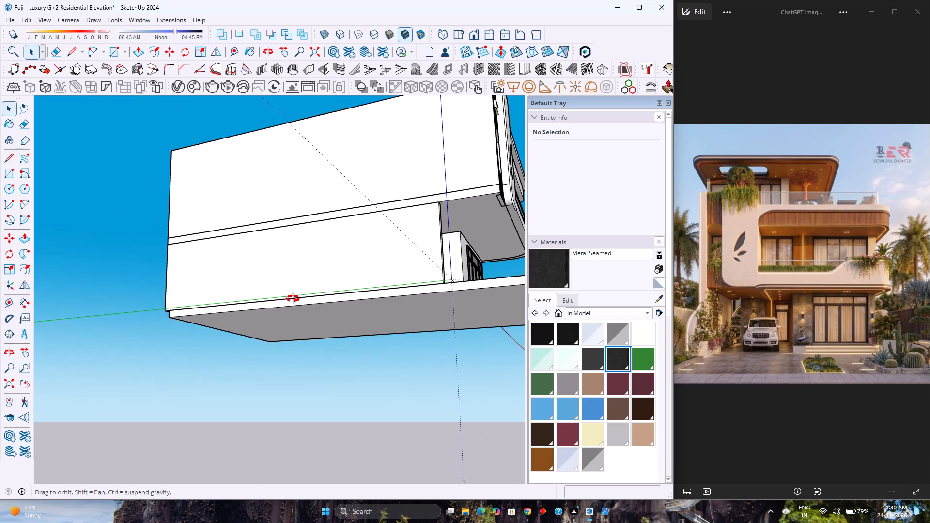
middle_drag(293, 299, 580, 327)
middle_click(585, 327)
Inside the ground slab's group, pull the slab's rear face out 9" to be flush with the rear wall.
scroll(307, 321, up, 7)
double_click(336, 328)
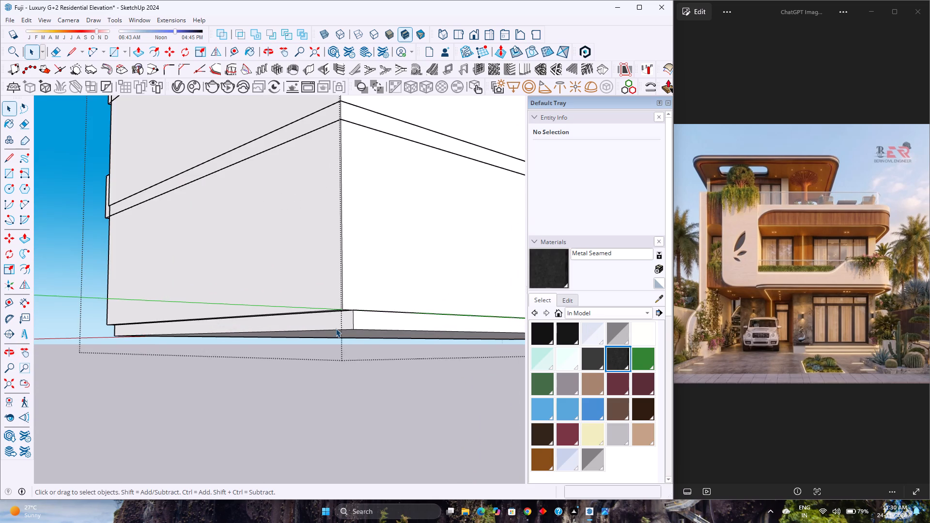
scroll(336, 328, up, 4)
double_click(335, 326)
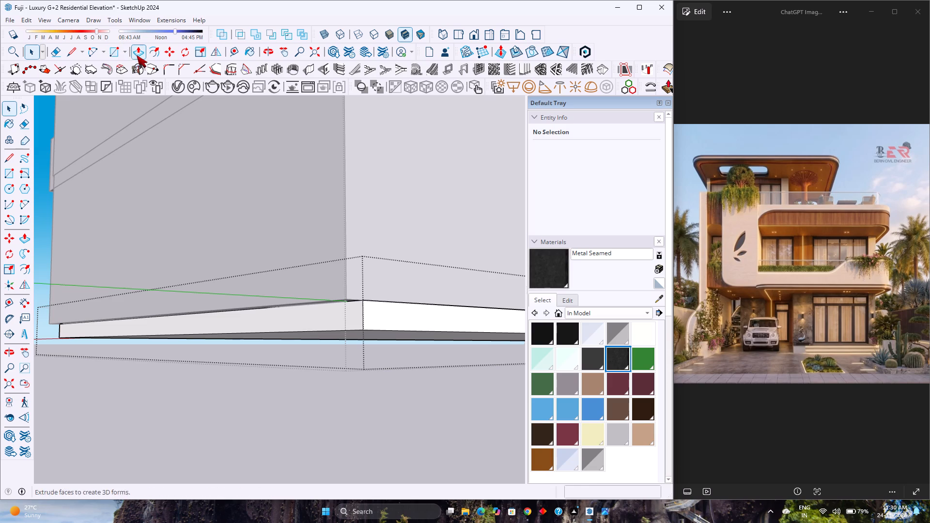
click(137, 55)
click(282, 321)
click(288, 229)
scroll(238, 291, down, 3)
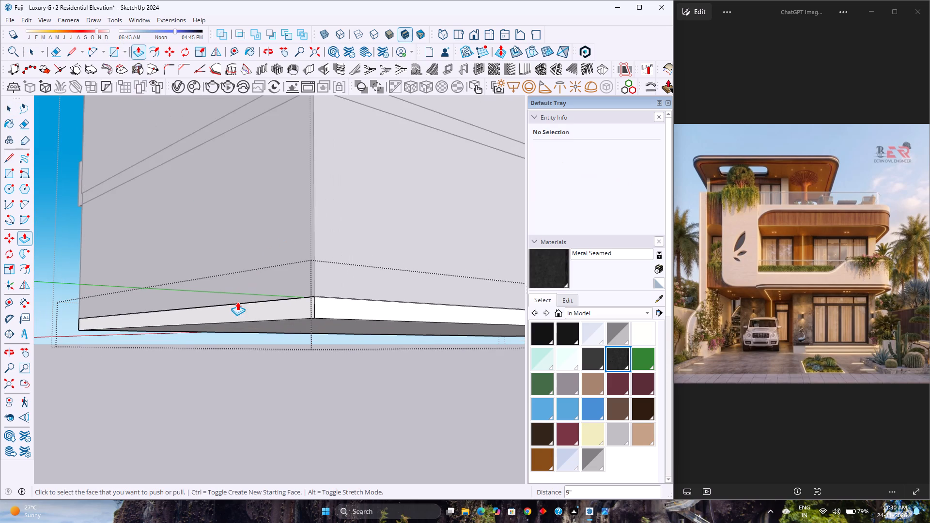
key(space)
click(195, 445)
Examine the house's rear, side walls, roof slab and the balcony band running along the side wall.
scroll(193, 434, down, 5)
middle_drag(245, 422, 427, 468)
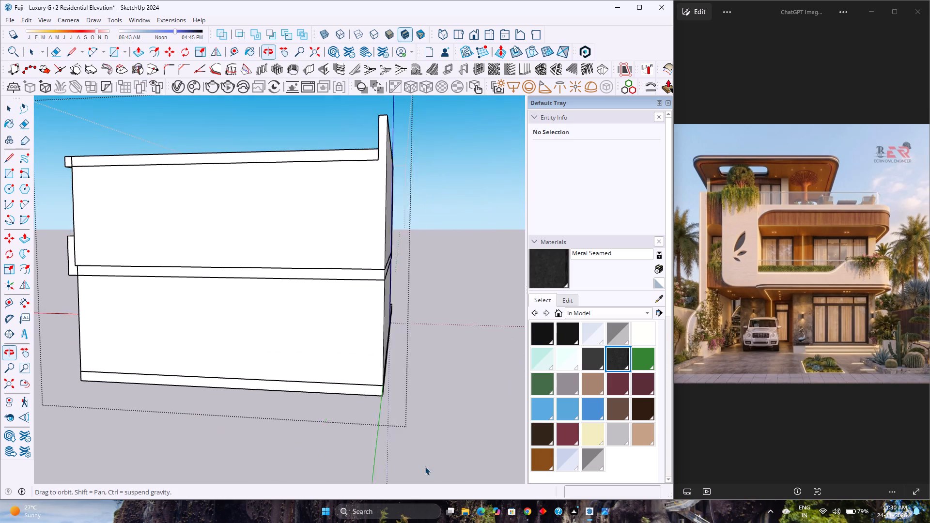
middle_drag(70, 410, 429, 421)
scroll(389, 374, down, 7)
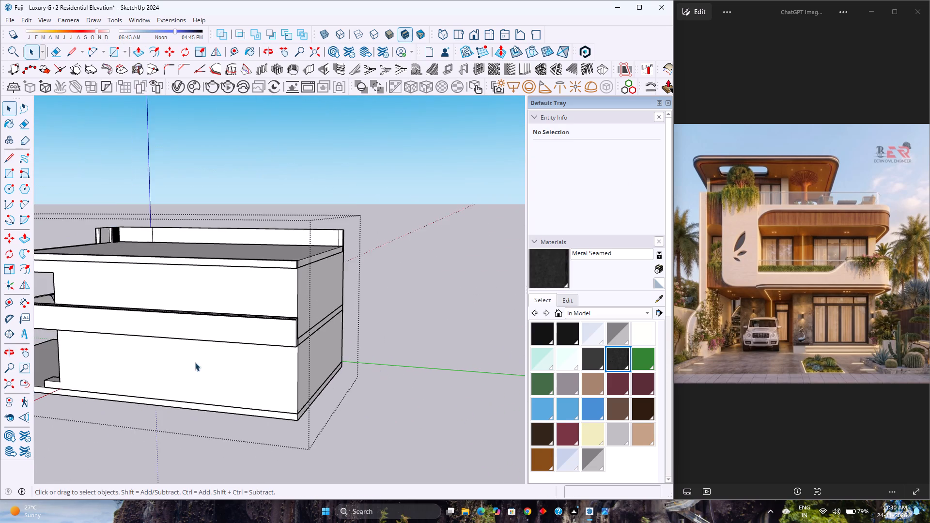
middle_drag(187, 362, 431, 358)
middle_click(431, 358)
middle_drag(316, 361, 503, 417)
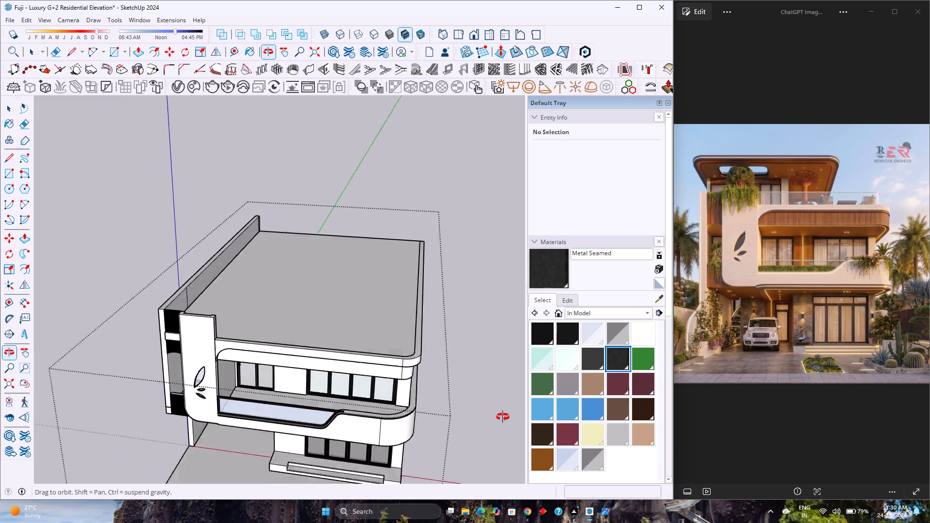
middle_drag(503, 417, 385, 337)
middle_drag(342, 336, 213, 399)
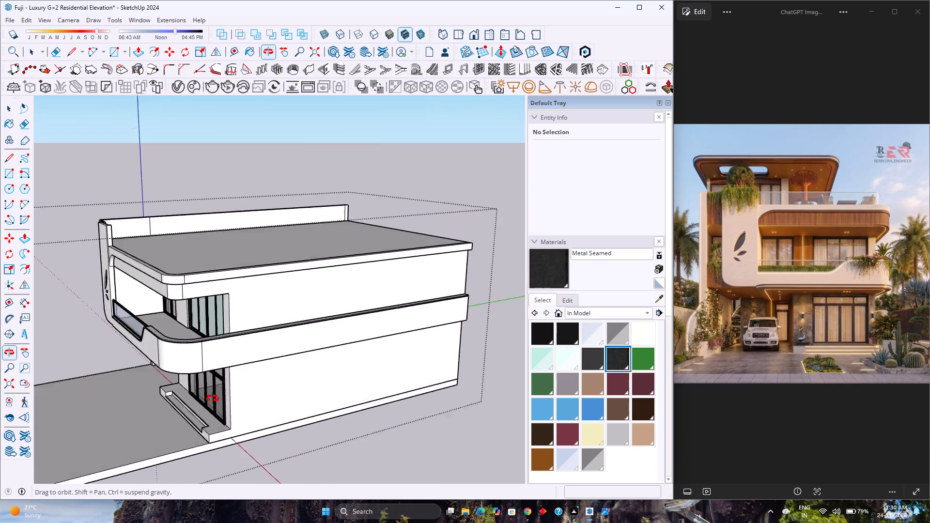
middle_drag(213, 399, 114, 480)
scroll(405, 375, up, 4)
middle_drag(387, 374, 220, 398)
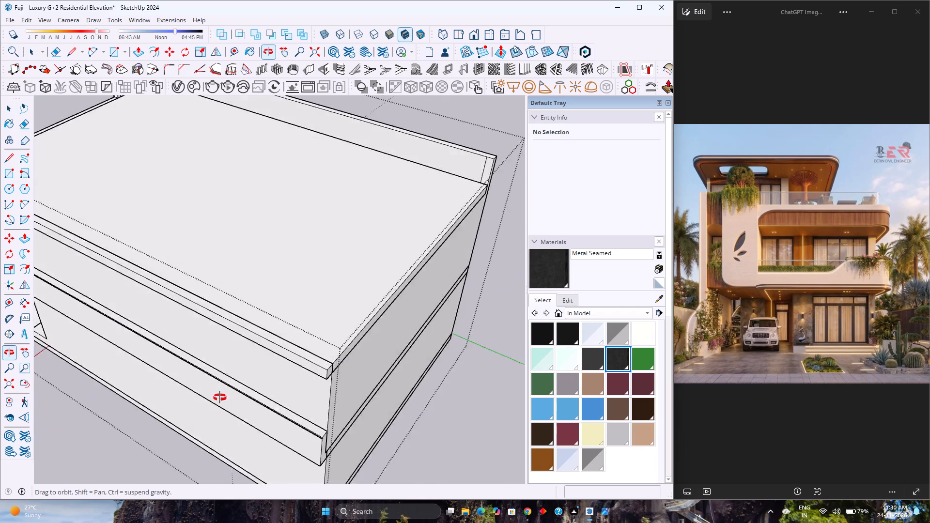
middle_drag(220, 398, 487, 284)
scroll(112, 302, up, 3)
scroll(167, 275, up, 2)
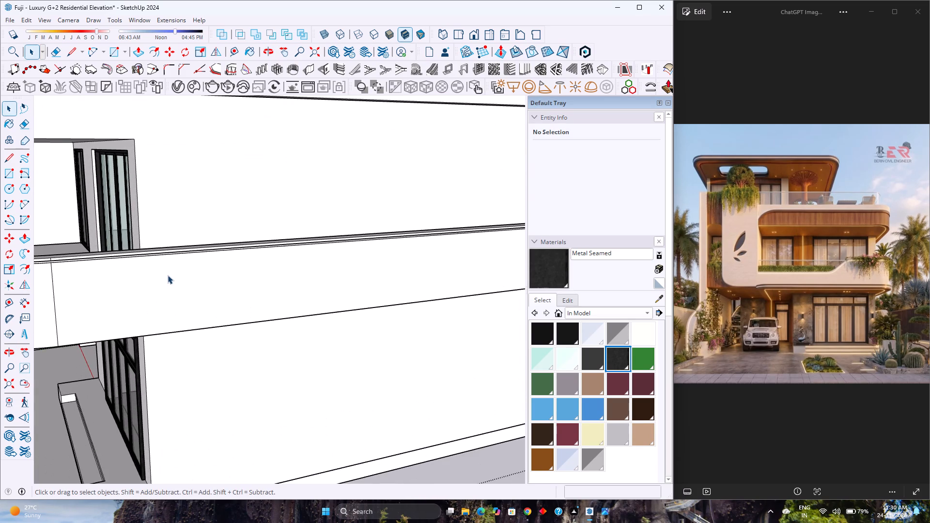
scroll(168, 275, up, 6)
scroll(168, 275, down, 17)
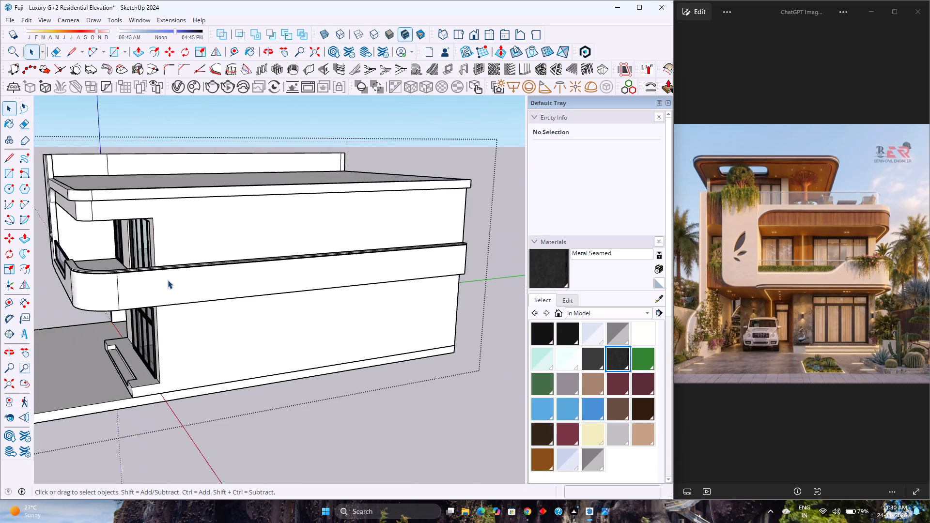
scroll(168, 280, down, 2)
middle_drag(237, 275, 0, 303)
middle_click(0, 303)
Inside its group, push the rear end face of the side balcony band 33' towards the front, leaving a short return.
scroll(370, 278, up, 2)
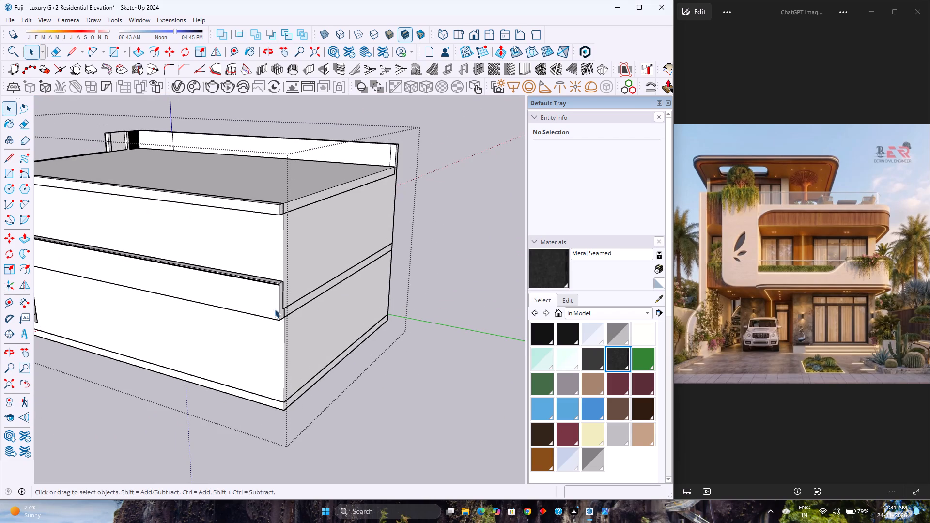
double_click(279, 304)
scroll(279, 304, up, 3)
click(281, 307)
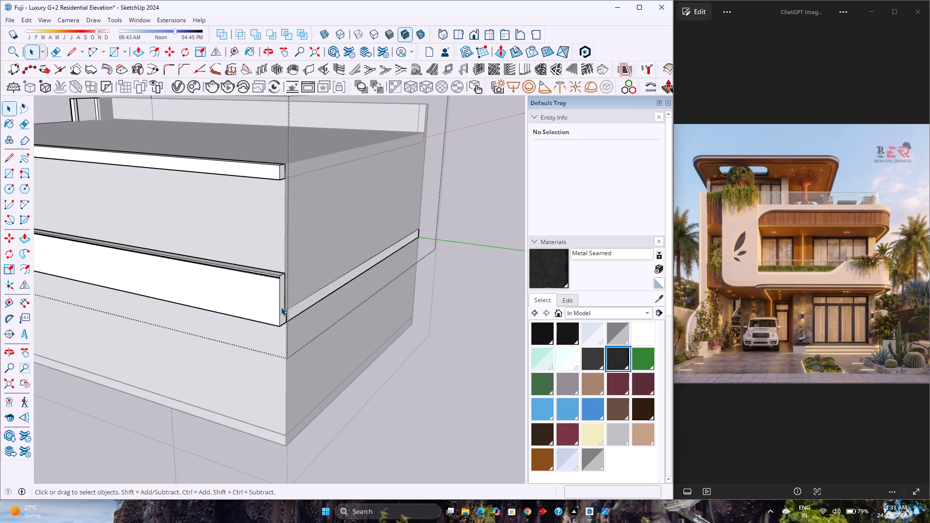
click(281, 307)
key(p)
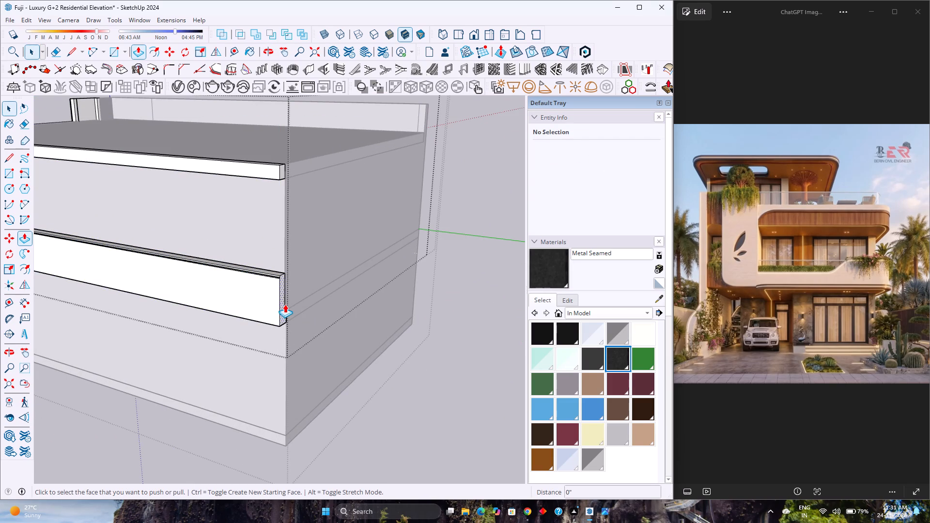
click(282, 307)
scroll(258, 311, down, 9)
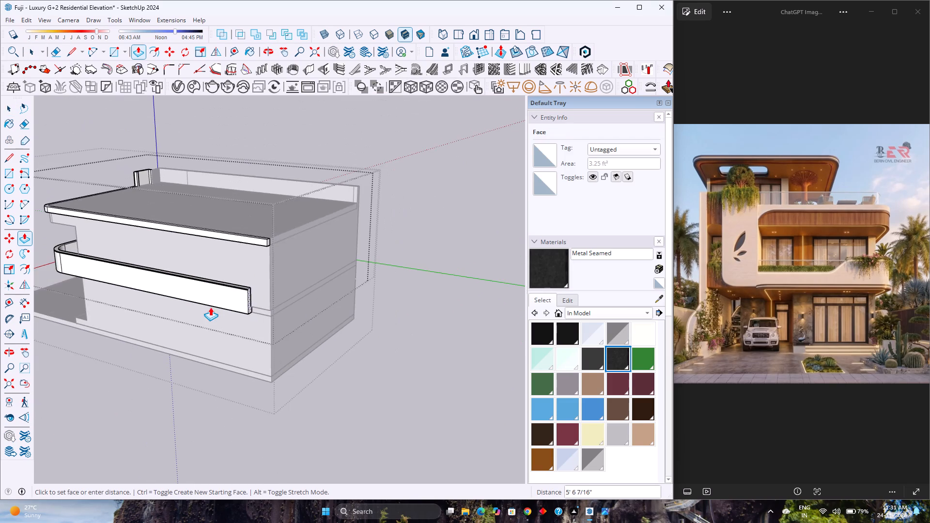
scroll(210, 307, down, 4)
shift+middle_drag(207, 307, 388, 363)
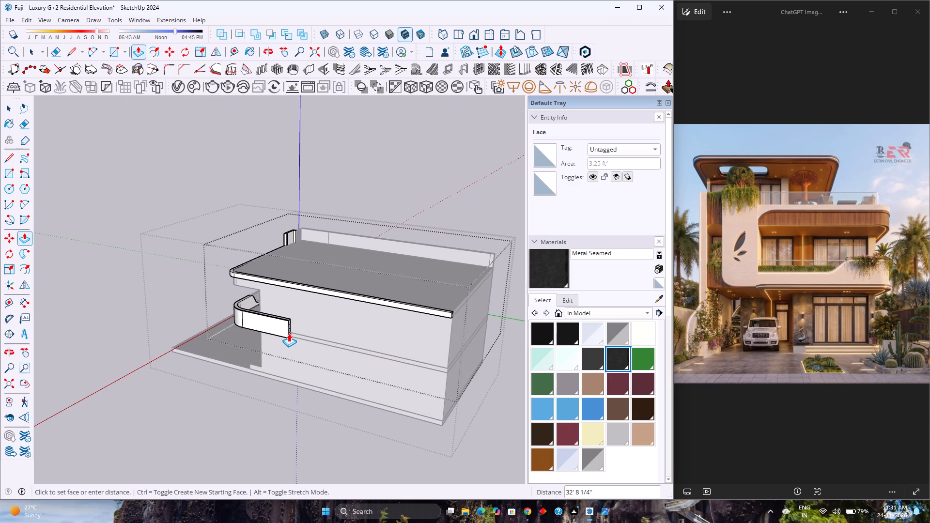
text(33')
key(Return)
key(space)
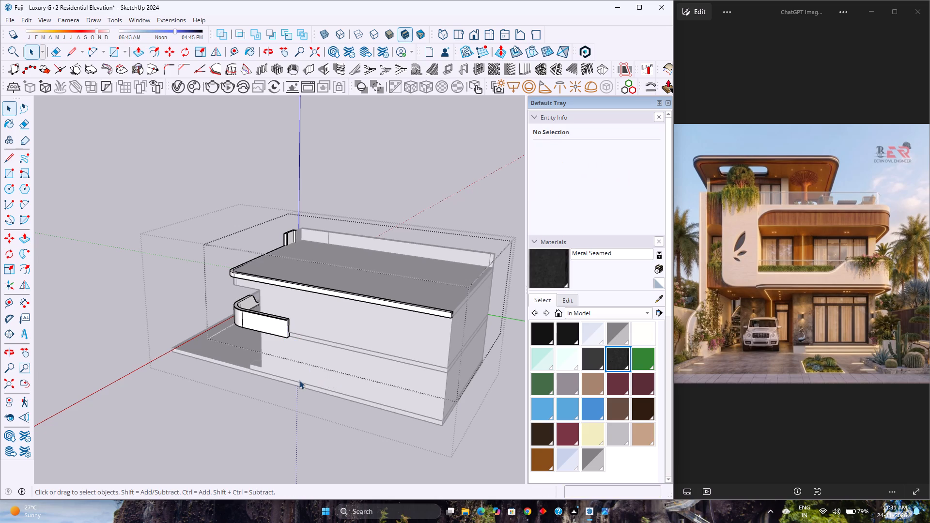
scroll(299, 380, down, 4)
click(277, 410)
scroll(232, 414, up, 3)
middle_drag(232, 414, 516, 436)
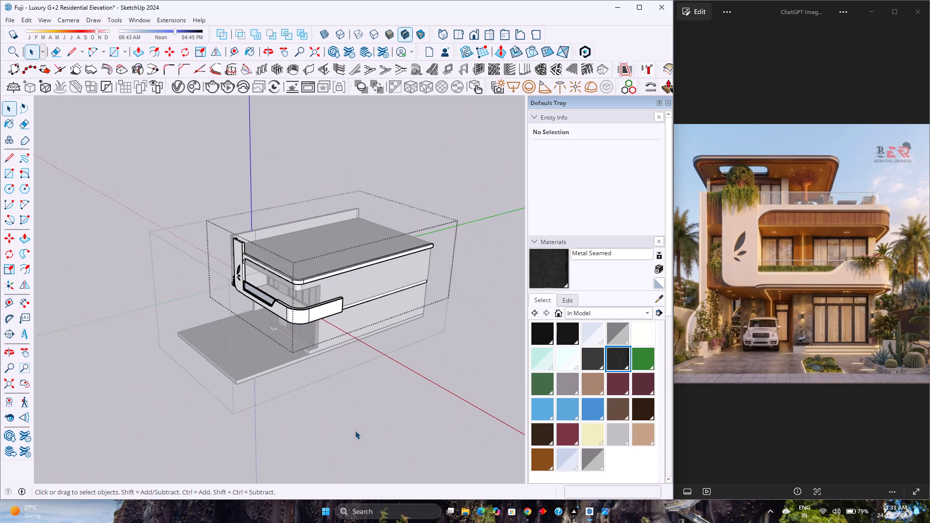
click(355, 431)
Show the house from the front and save the model.
scroll(339, 330, up, 1)
click(472, 37)
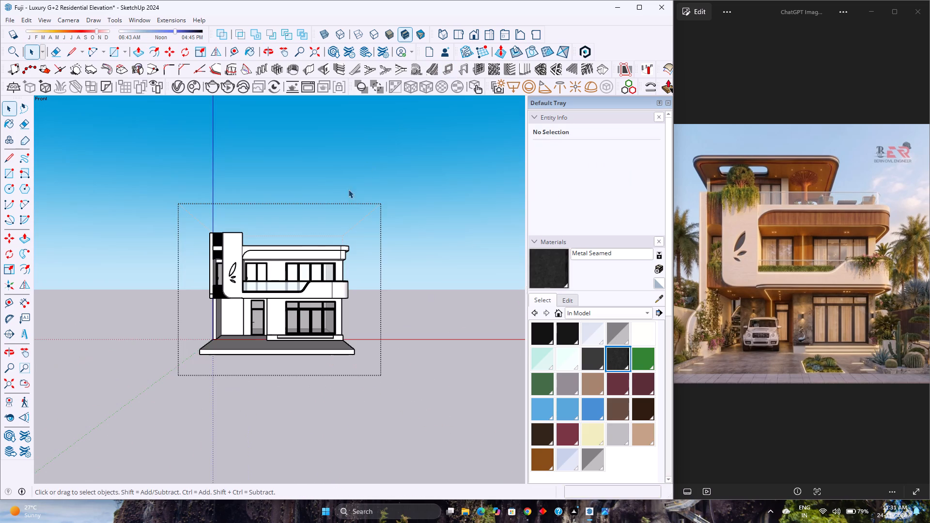
scroll(289, 284, up, 6)
middle_drag(282, 281, 283, 229)
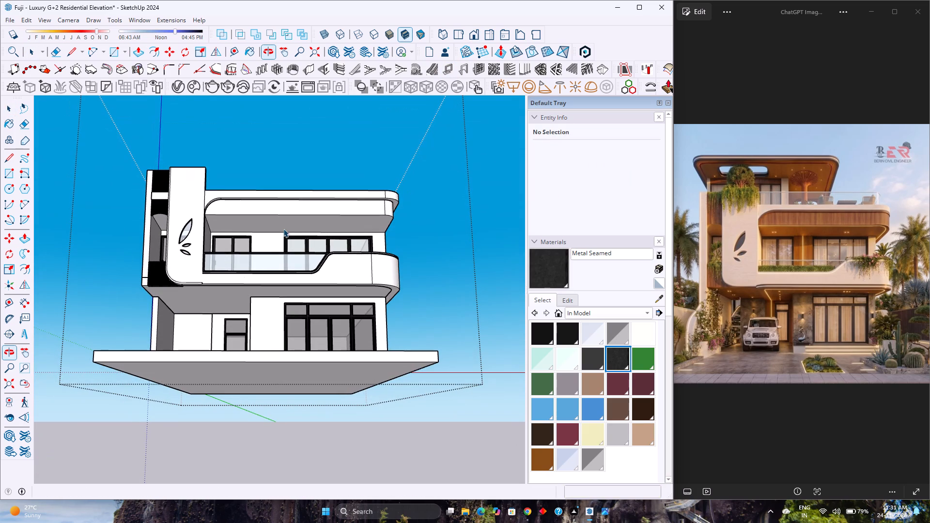
key(ctrl+s)
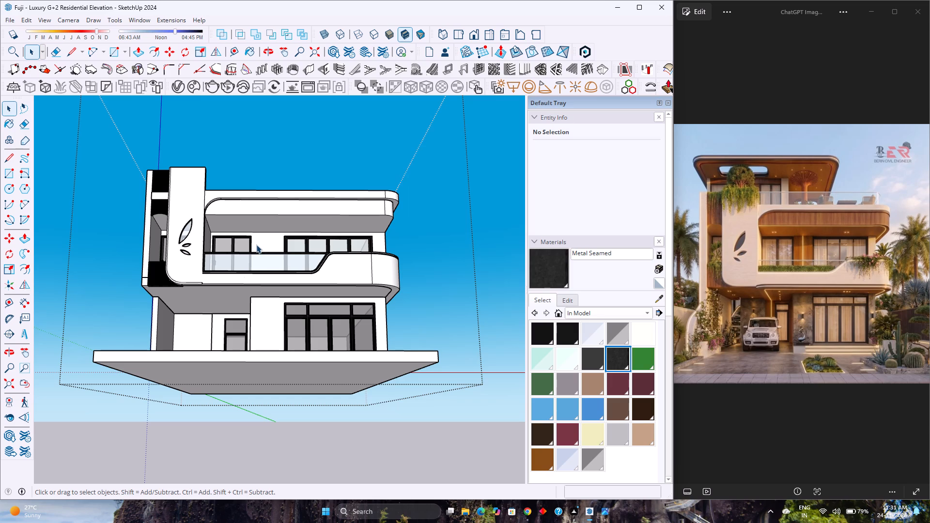
Examine the first-floor balcony, windows, roof fascia and overhang soffit from the front, the corner and below.
scroll(256, 245, down, 3)
scroll(256, 245, up, 5)
middle_drag(254, 245, 240, 296)
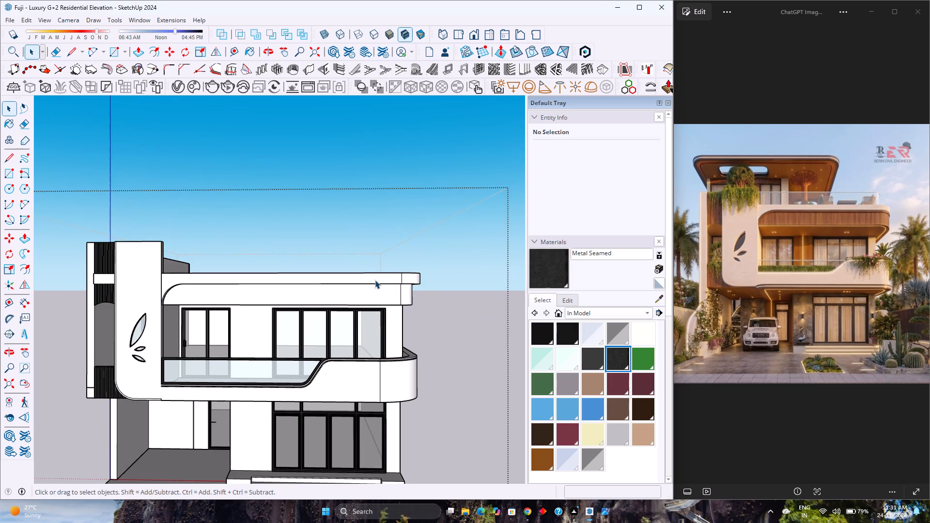
scroll(375, 280, up, 4)
scroll(322, 309, up, 2)
middle_drag(251, 325, 257, 283)
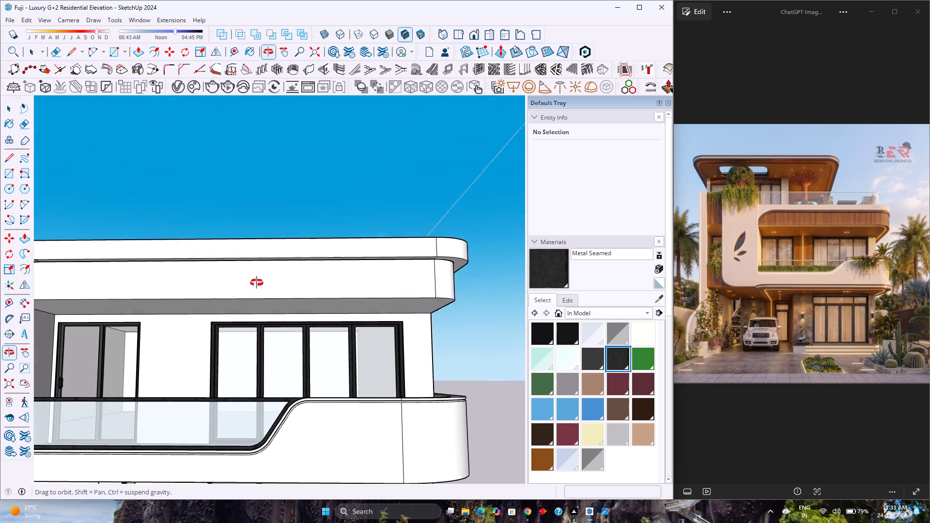
middle_drag(257, 283, 288, 328)
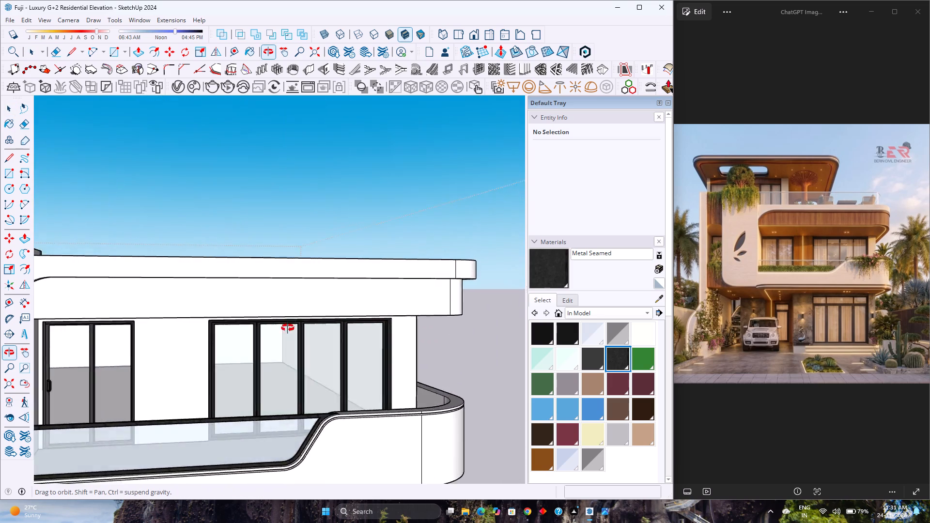
middle_drag(288, 328, 395, 303)
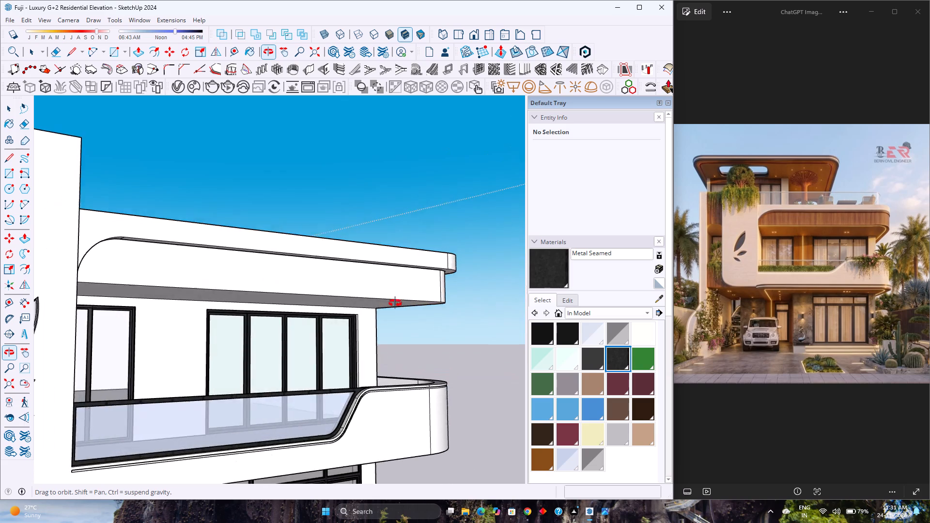
middle_drag(395, 303, 156, 303)
middle_click(156, 303)
scroll(155, 303, up, 1)
scroll(155, 302, down, 6)
middle_drag(155, 302, 198, 213)
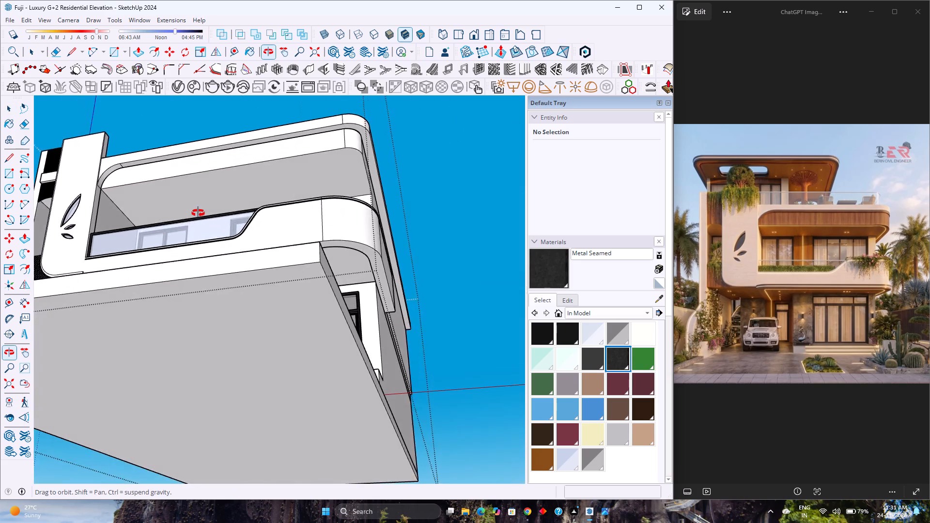
middle_drag(198, 213, 192, 272)
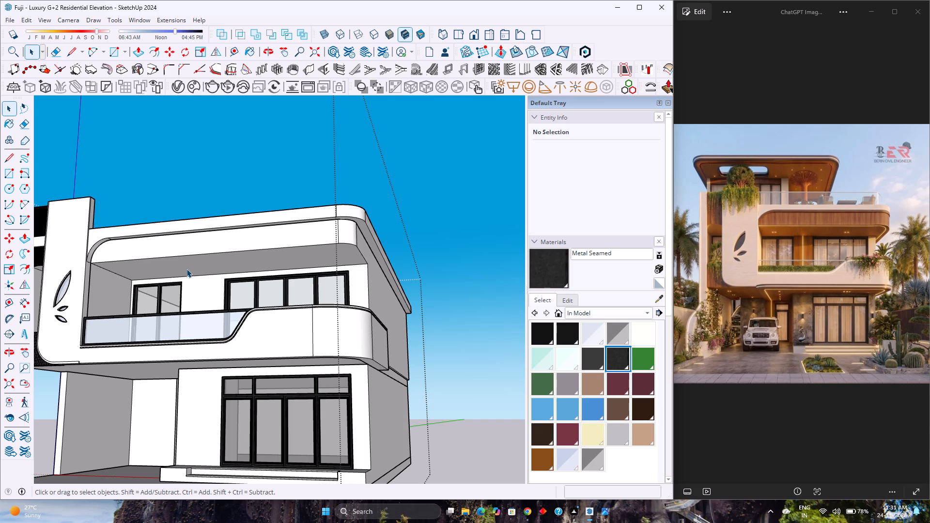
Open the first-floor overhang's group for editing and save the model.
double_click(242, 258)
scroll(242, 258, up, 7)
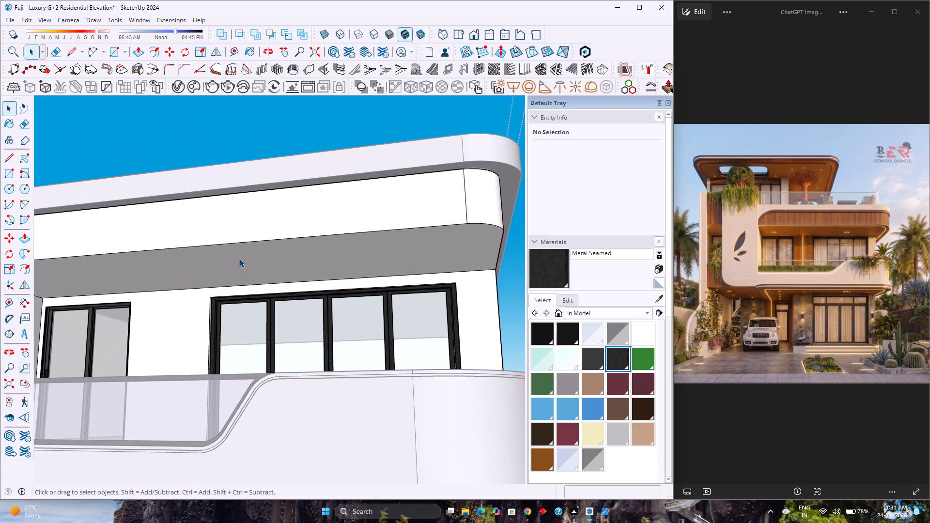
click(239, 259)
scroll(239, 259, down, 4)
key(ctrl+s)
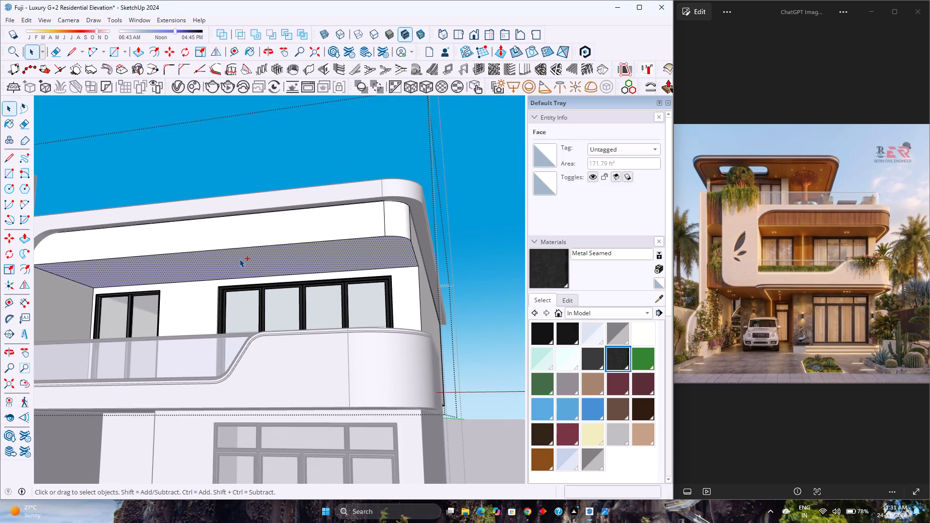
middle_drag(241, 261, 225, 200)
middle_drag(225, 200, 230, 195)
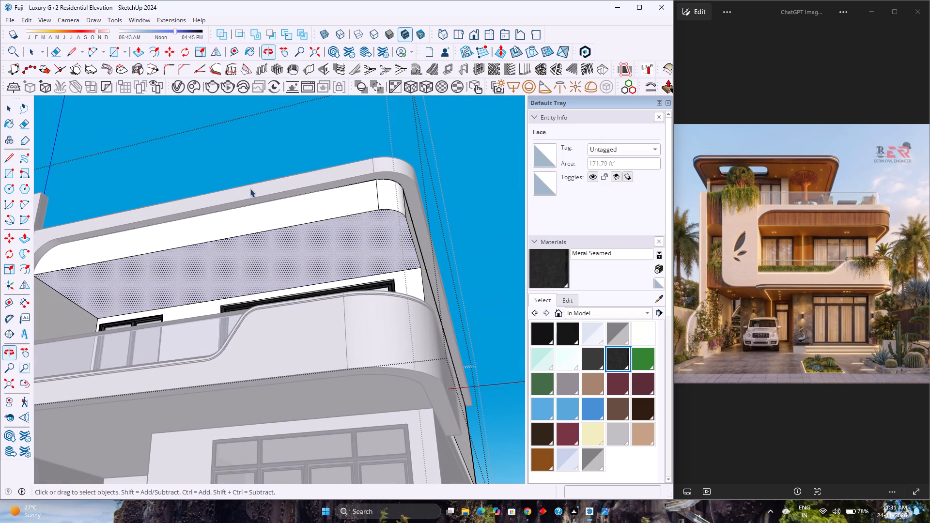
Offset the overhang soffit's front edge, curved corner and side edge inward by 1".
click(247, 235)
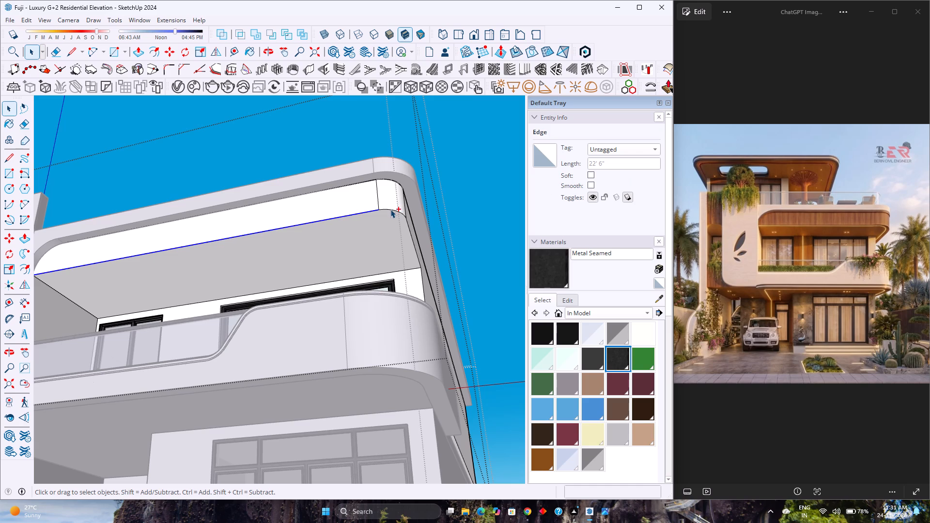
ctrl+click(390, 209)
click(392, 210)
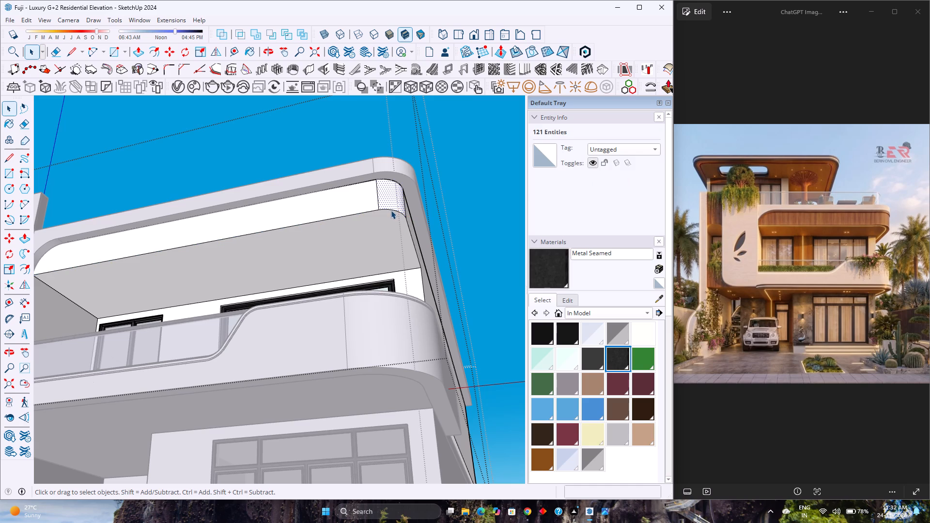
scroll(391, 210, up, 9)
click(391, 210)
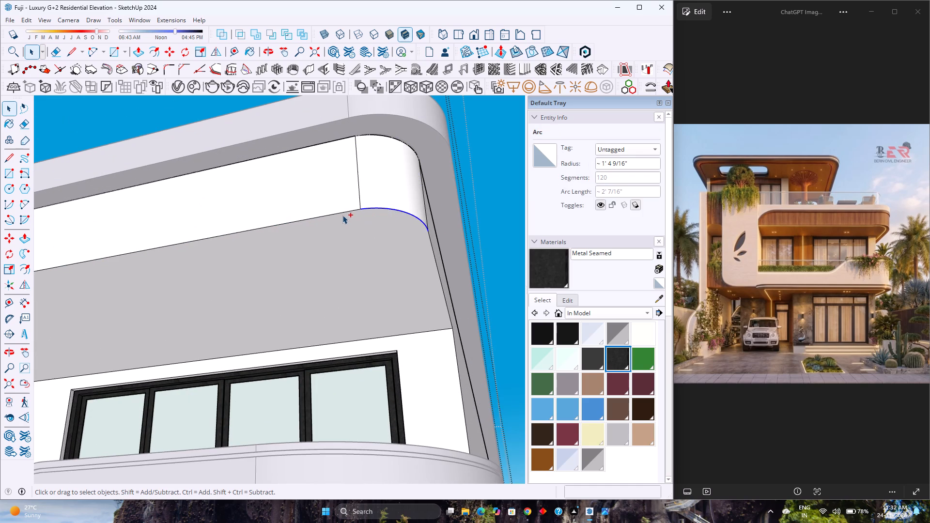
ctrl+click(343, 214)
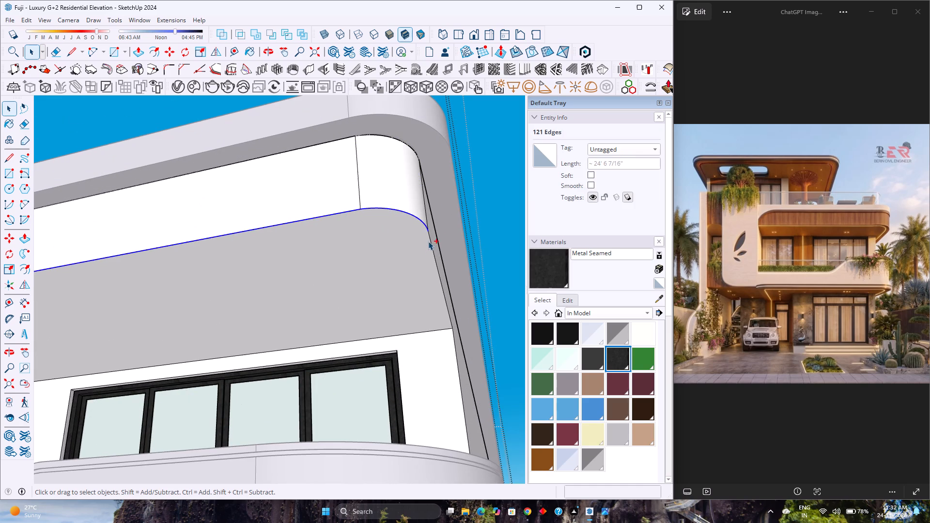
ctrl+click(429, 240)
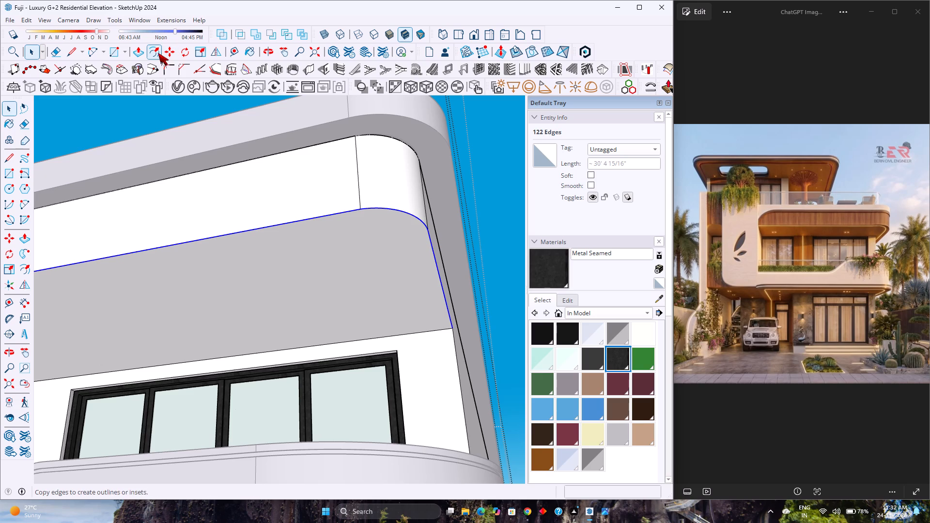
click(158, 53)
click(253, 246)
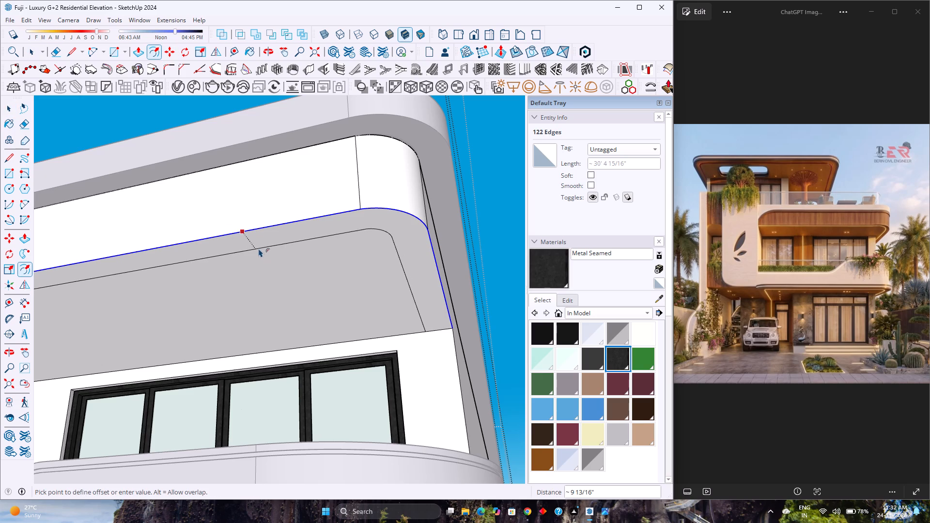
key(1)
key(Return)
Push the narrow strip around the soffit's outer edge up to the roof slab's underside, setting the fascia back.
key(p)
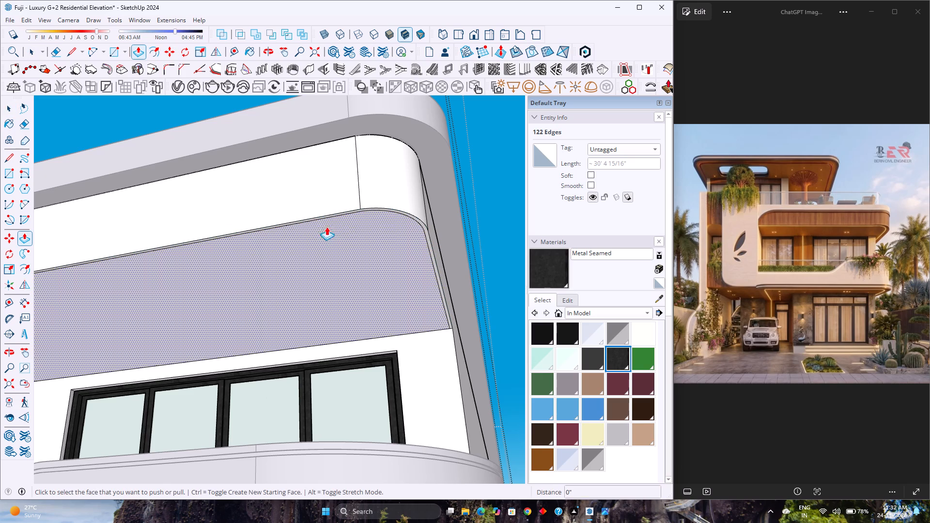
scroll(427, 234, up, 6)
click(432, 251)
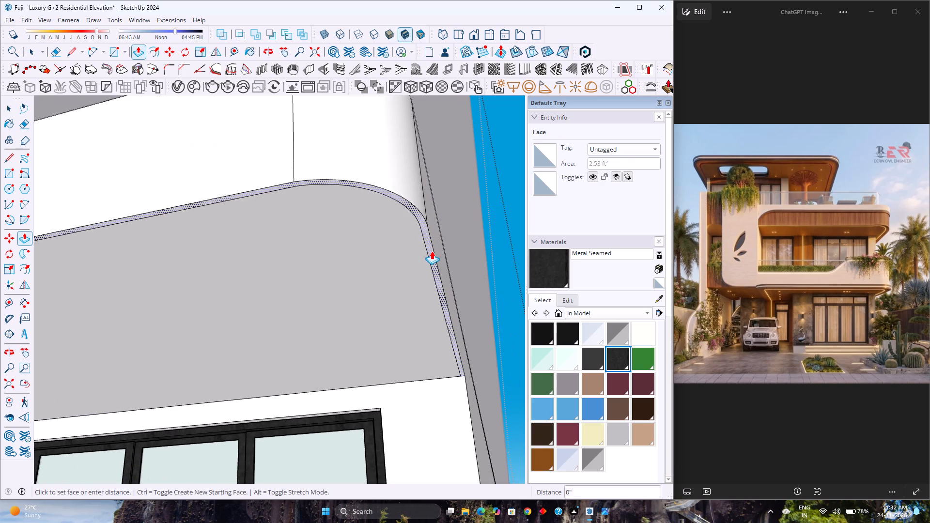
click(435, 156)
scroll(396, 215, down, 1)
middle_drag(391, 222, 379, 246)
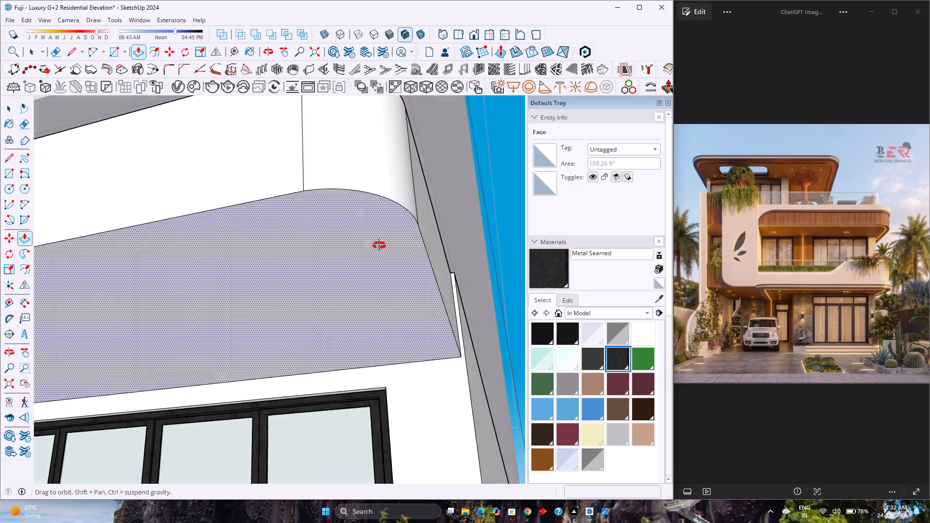
middle_drag(379, 246, 322, 300)
scroll(322, 300, down, 11)
key(space)
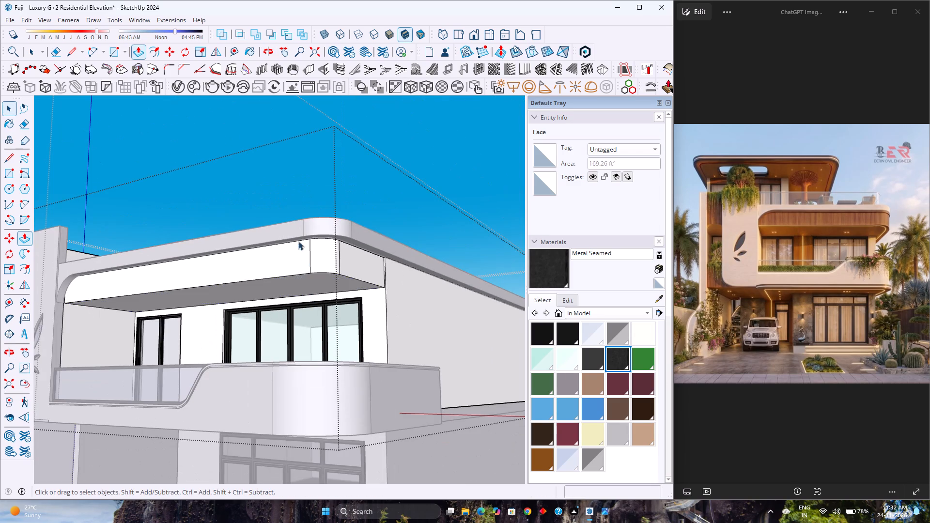
Copy the overhang's front, curved corner and side fascia faces 30' along the red axis, clear of the house.
click(291, 251)
scroll(291, 252, up, 3)
ctrl+click(325, 263)
ctrl+click(372, 269)
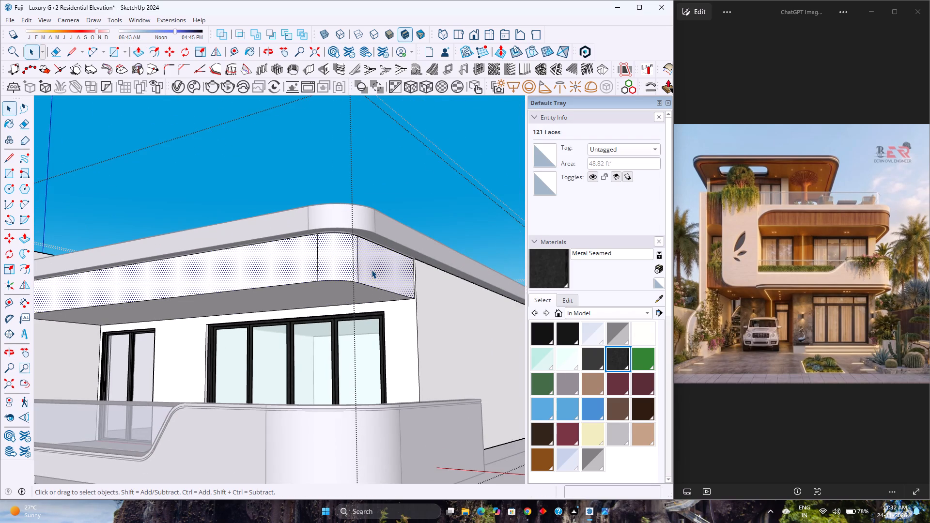
key(m)
scroll(414, 299, up, 4)
click(414, 299)
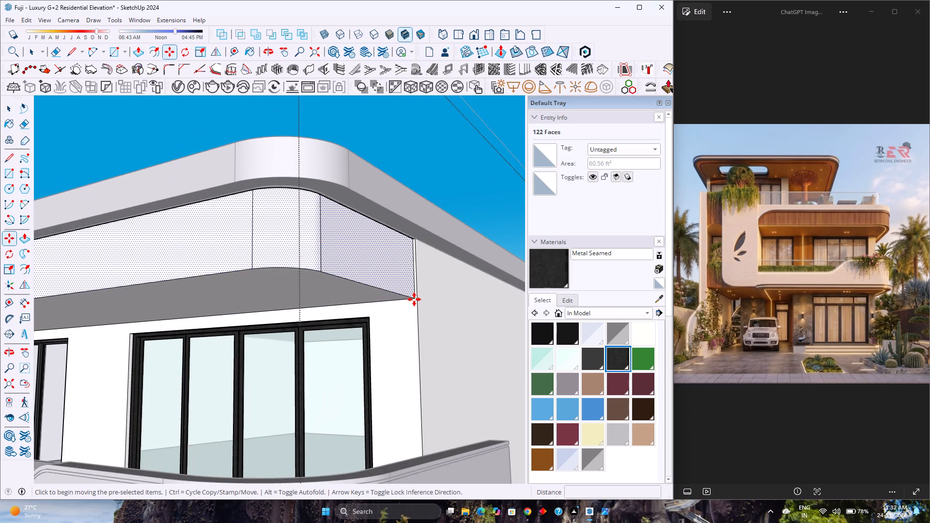
scroll(416, 299, down, 18)
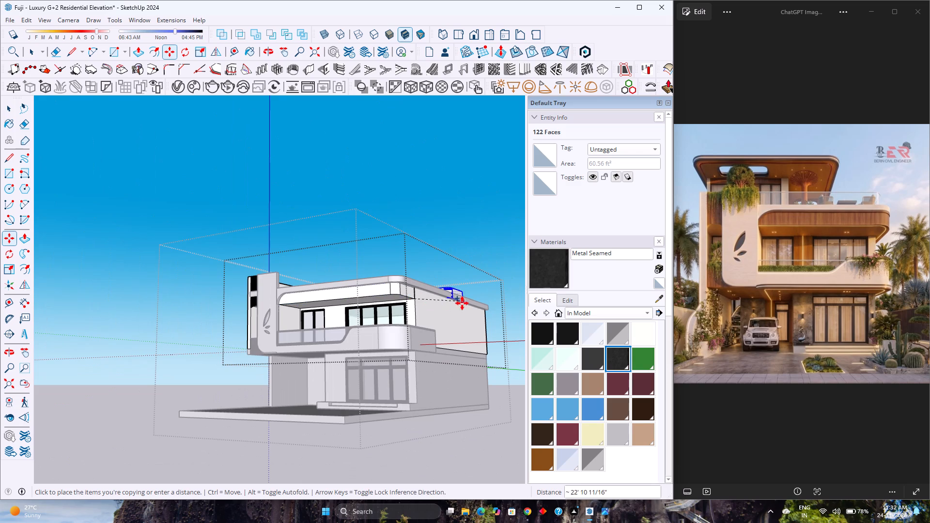
shift+middle_drag(462, 303, 289, 306)
key(Left)
key(Right)
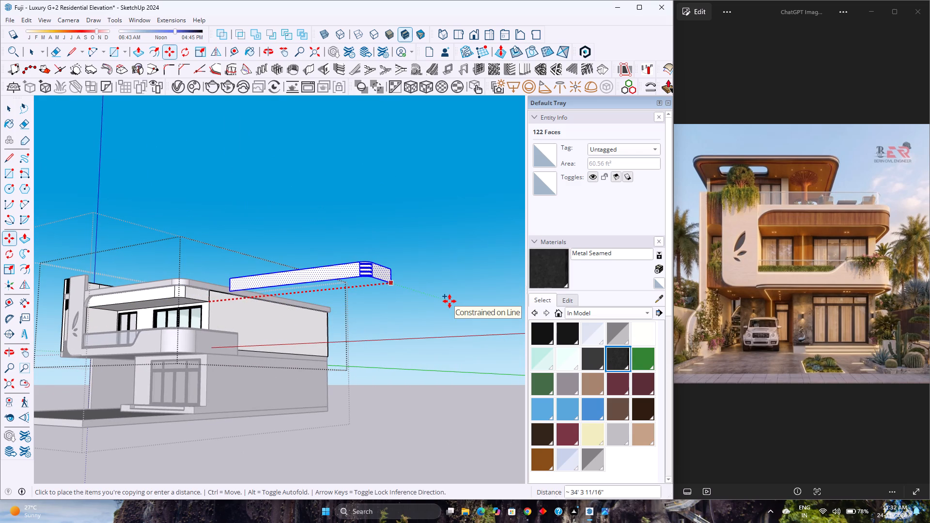
text(30')
key(Return)
Group the copied fascia faces and open the new group for editing.
middle_drag(277, 298, 366, 345)
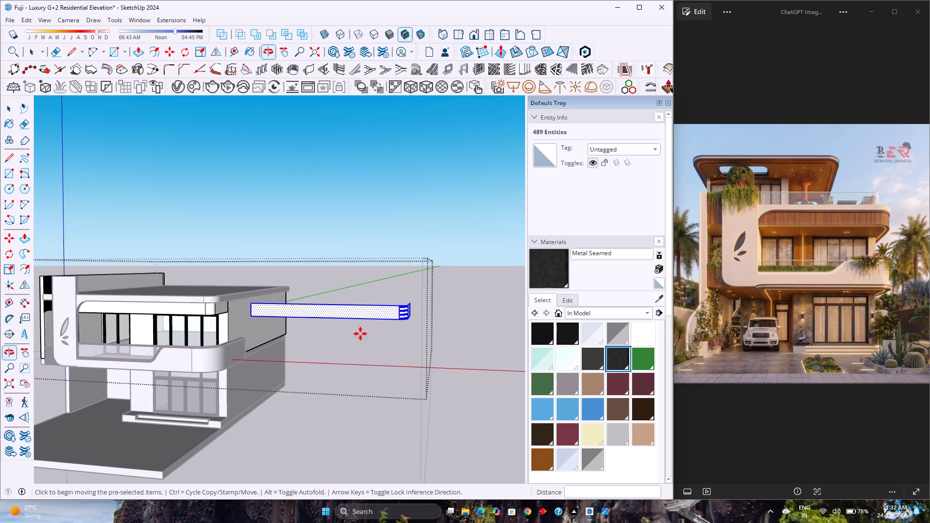
scroll(353, 321, up, 4)
right_click(349, 311)
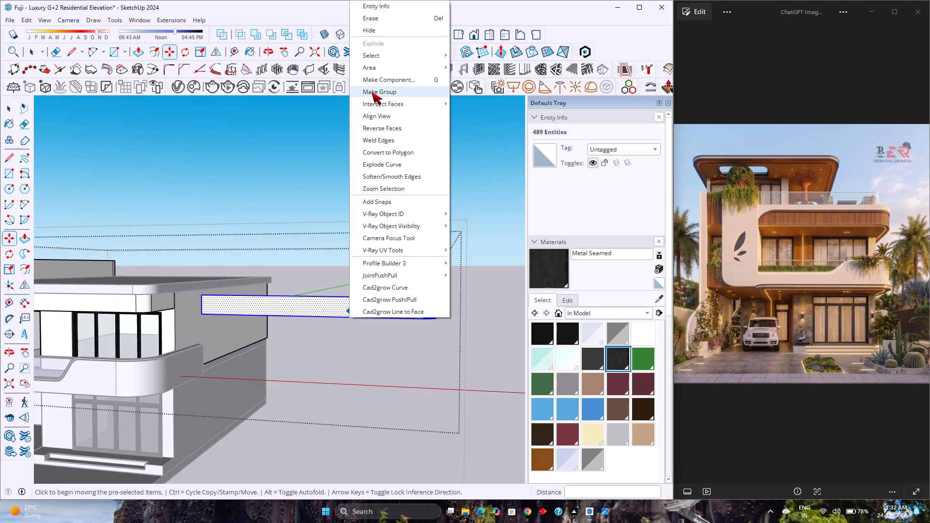
click(372, 92)
key(space)
scroll(337, 319, up, 3)
double_click(336, 304)
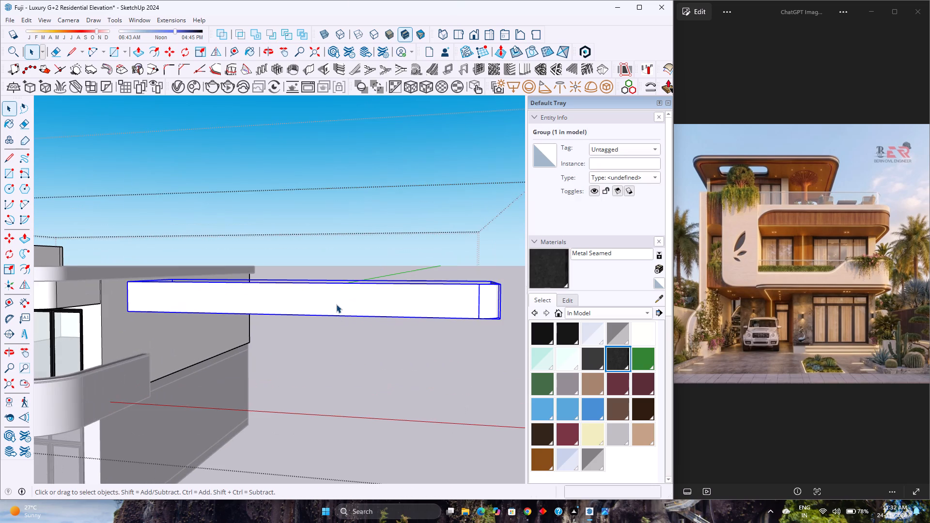
middle_drag(342, 304, 231, 345)
middle_click(231, 345)
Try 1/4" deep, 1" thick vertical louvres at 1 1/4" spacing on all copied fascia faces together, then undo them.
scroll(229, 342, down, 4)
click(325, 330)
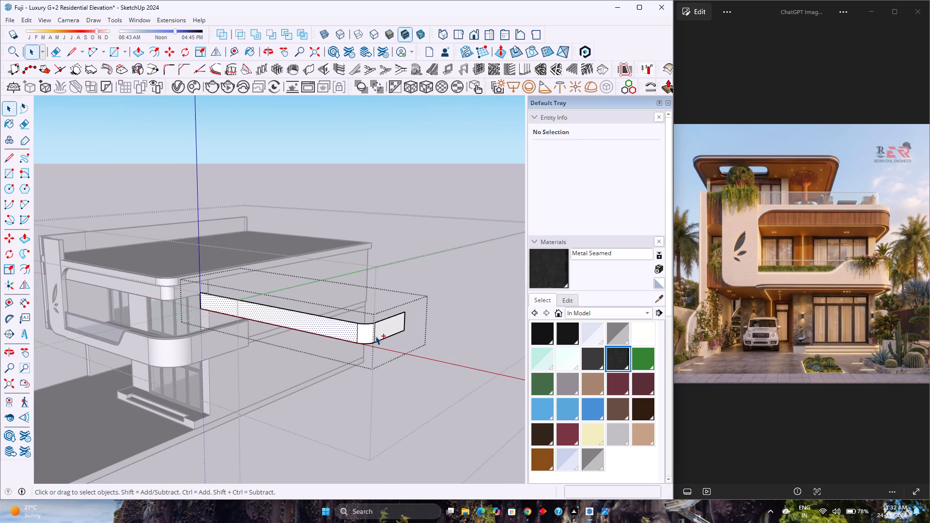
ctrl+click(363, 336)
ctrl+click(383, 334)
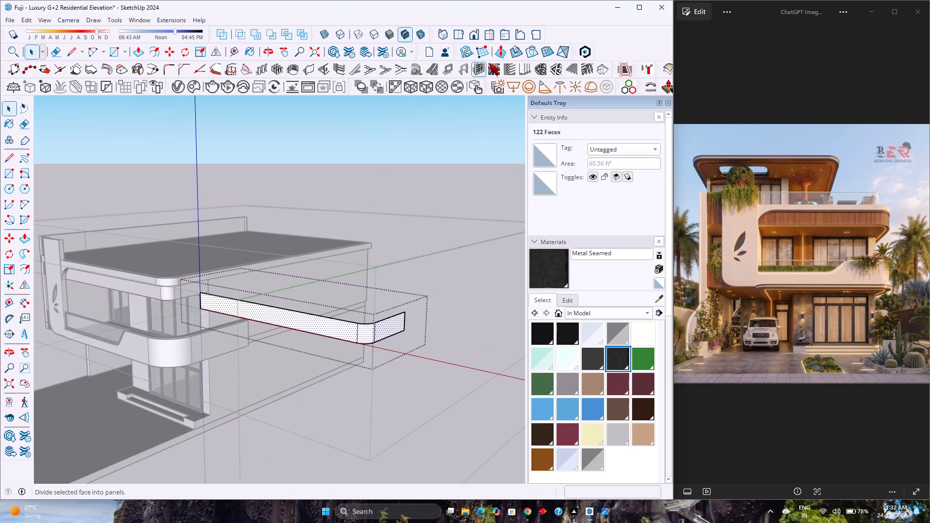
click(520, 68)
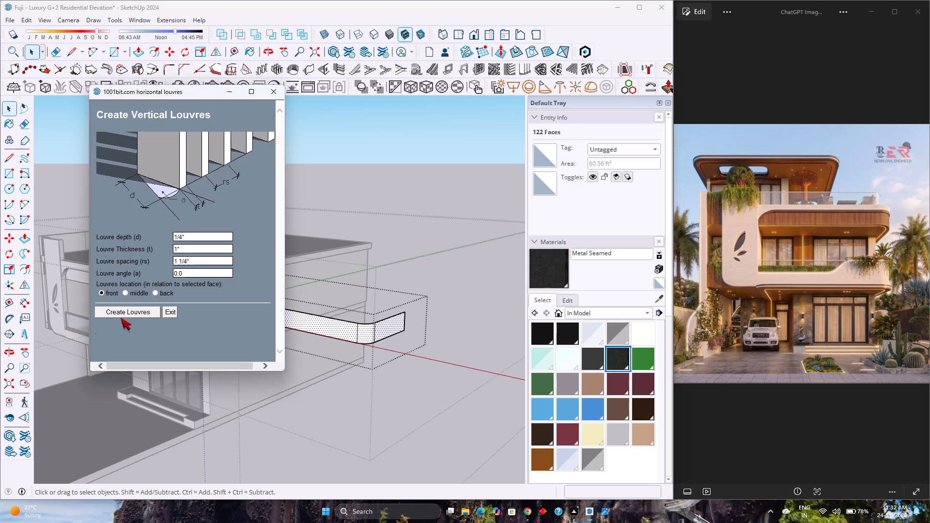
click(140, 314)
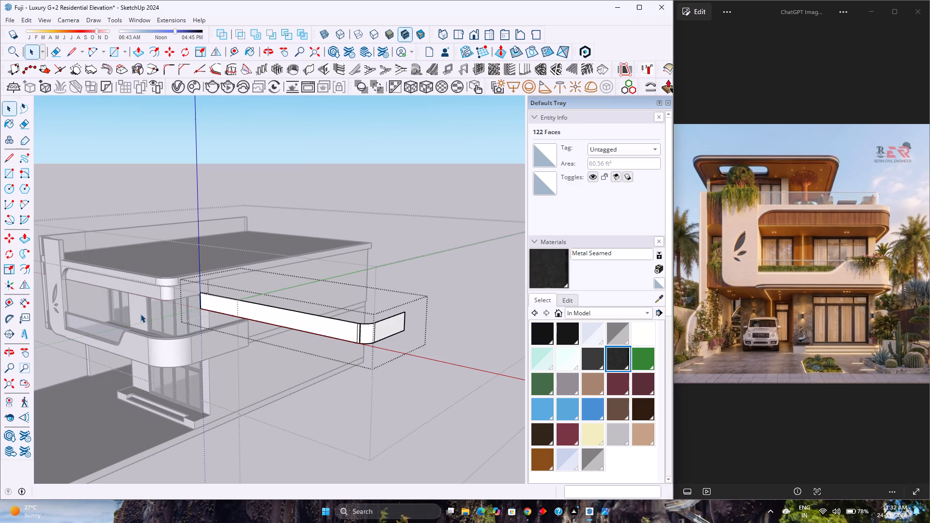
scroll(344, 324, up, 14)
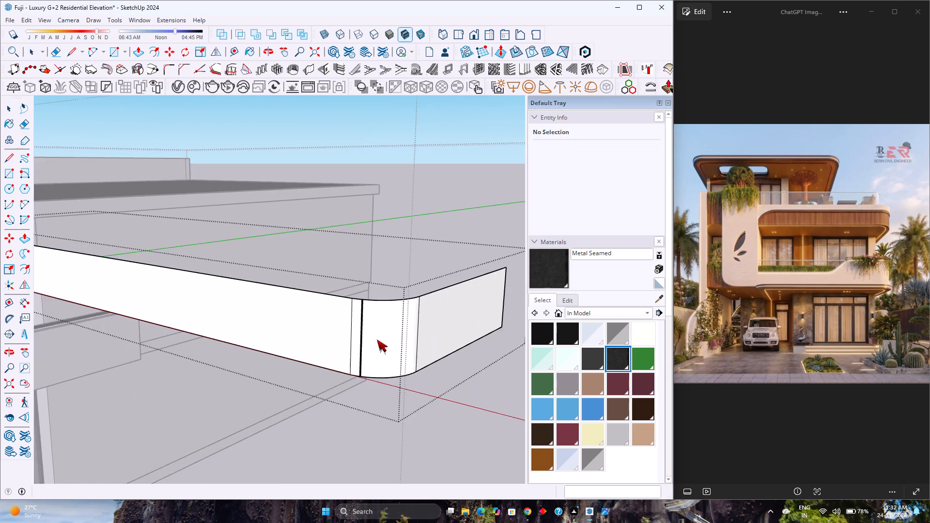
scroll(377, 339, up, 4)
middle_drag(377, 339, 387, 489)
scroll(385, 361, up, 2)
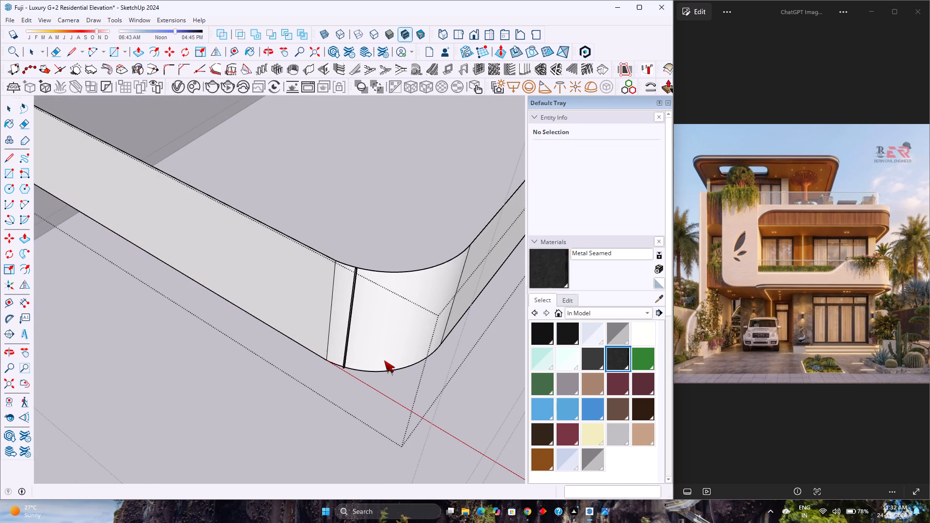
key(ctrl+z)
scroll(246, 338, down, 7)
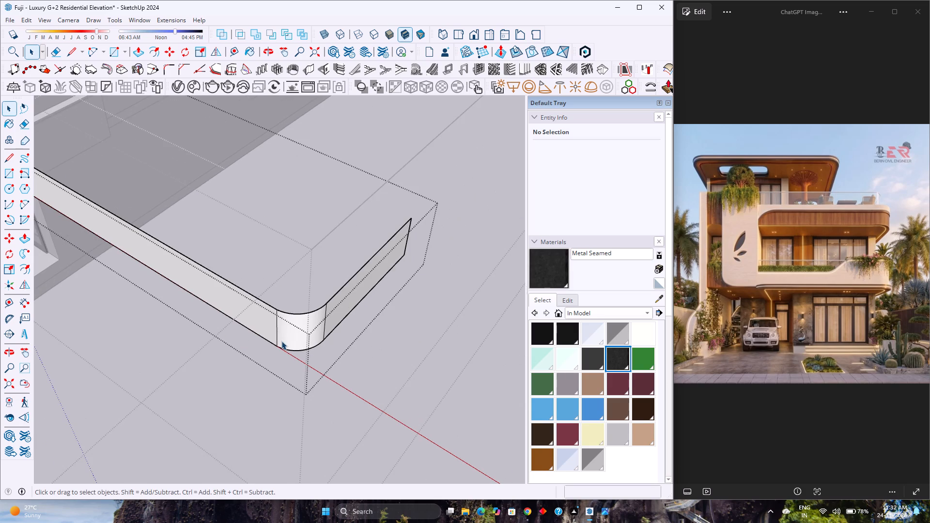
Create vertical louvres on only the long front fascia face, 1/4" deep, 1" thick, spaced 1 1/4", angle 0.0, located at the front.
scroll(291, 346, up, 7)
middle_drag(292, 346, 299, 427)
click(215, 289)
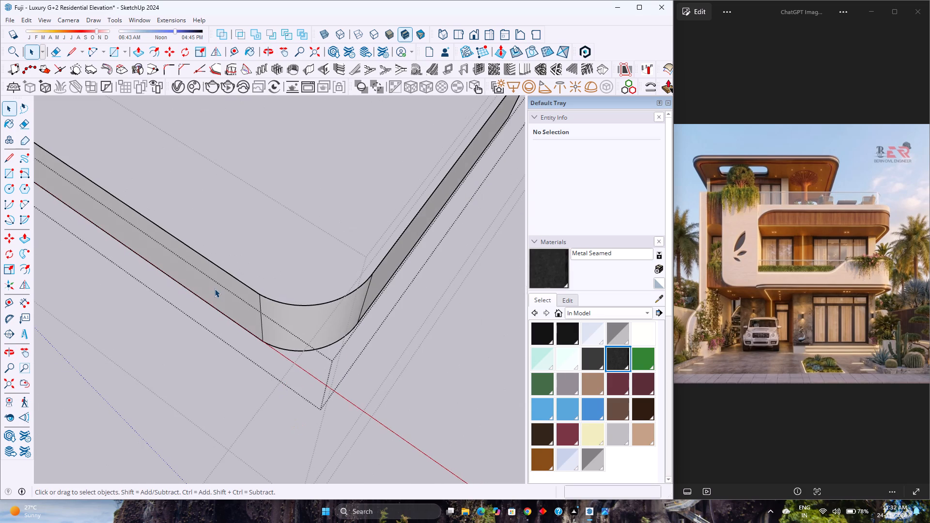
click(523, 71)
click(139, 312)
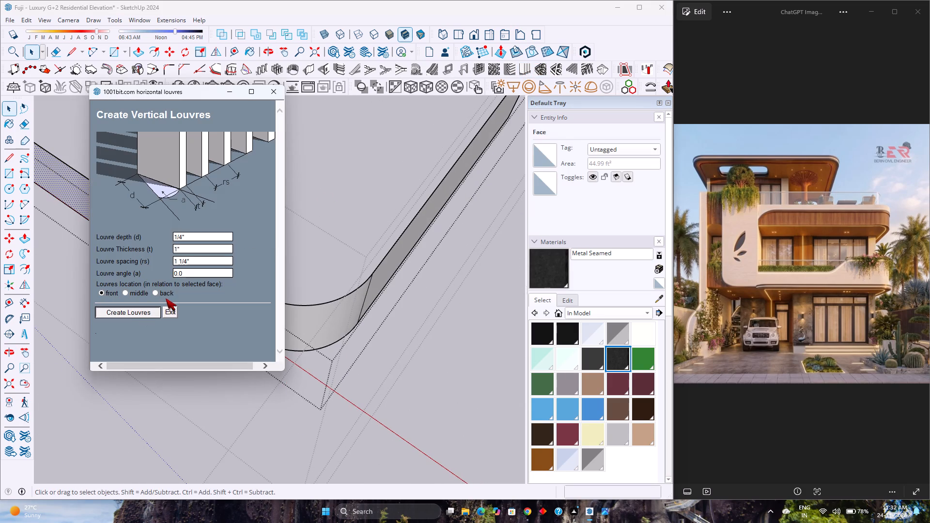
click(119, 313)
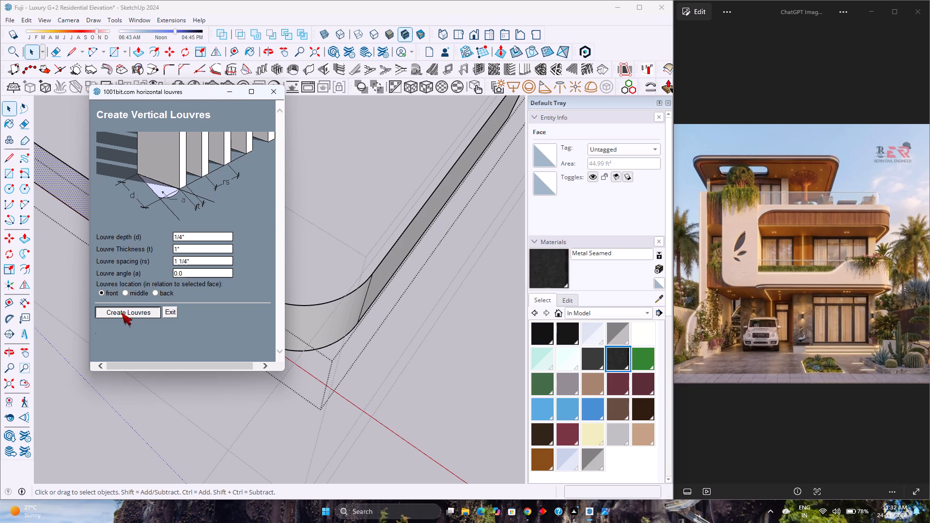
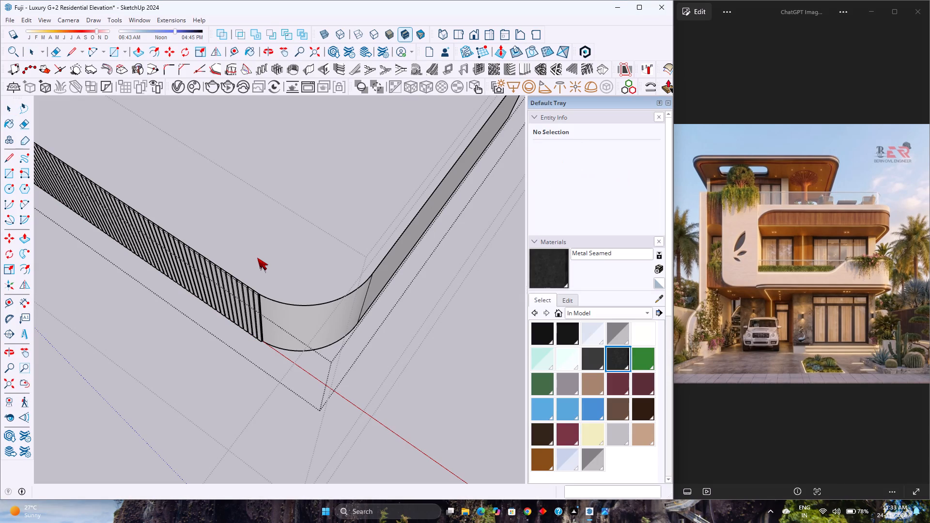
Create vertical louvres on the side fascia face, 1/4" deep, 1" thick, spaced 1 1/4", angle 0.0, located at the front.
scroll(251, 309, down, 2)
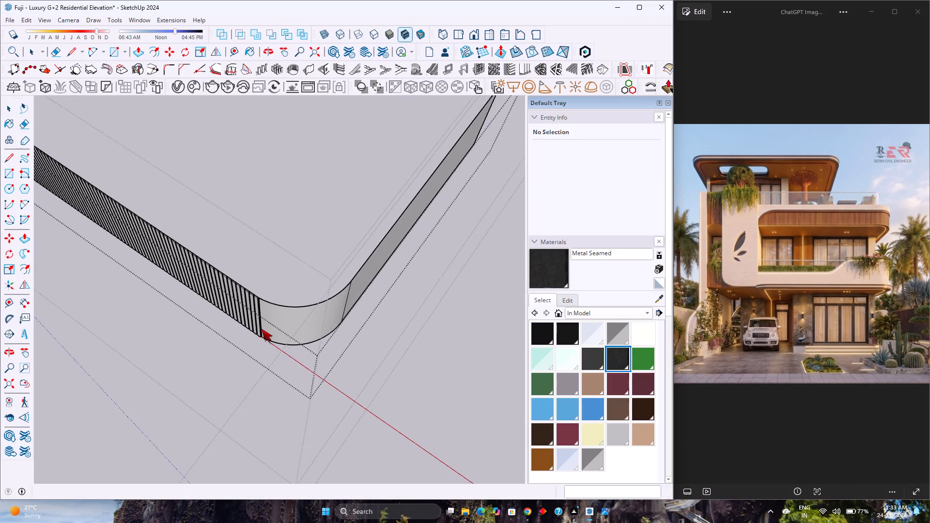
middle_drag(258, 337, 394, 98)
scroll(253, 244, up, 7)
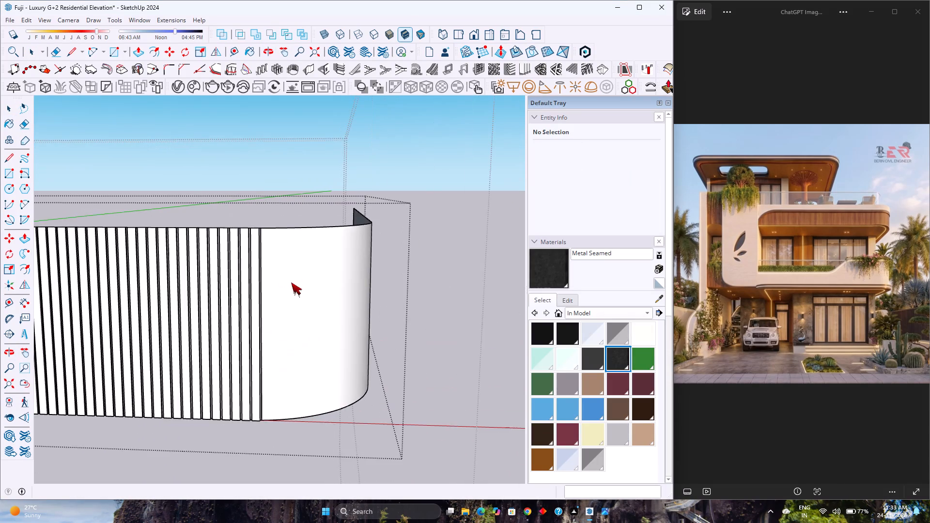
middle_drag(291, 282, 23, 515)
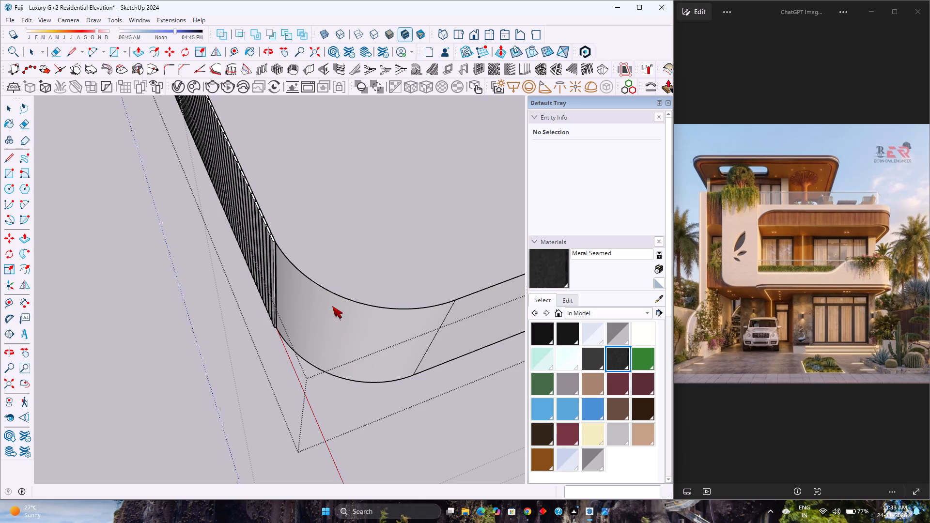
scroll(325, 294, down, 8)
click(410, 322)
scroll(410, 322, up, 3)
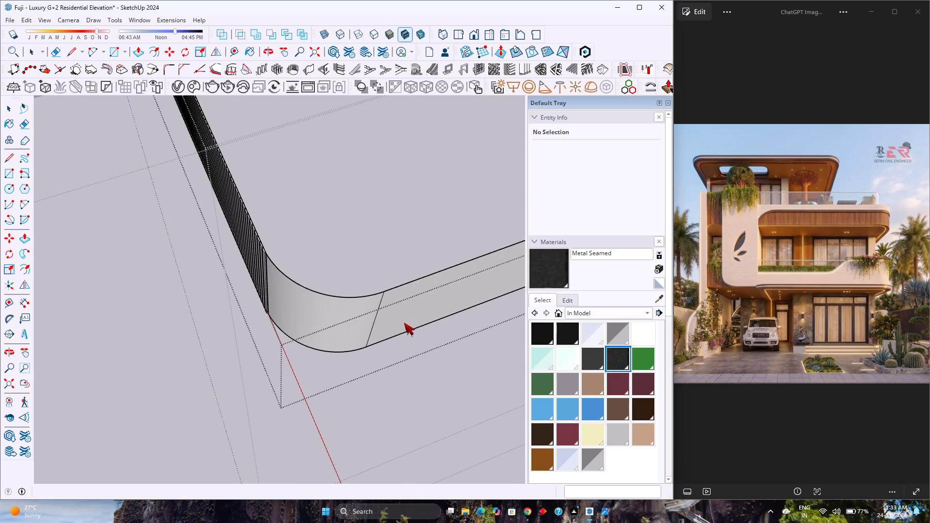
key(space)
double_click(403, 330)
scroll(402, 330, up, 2)
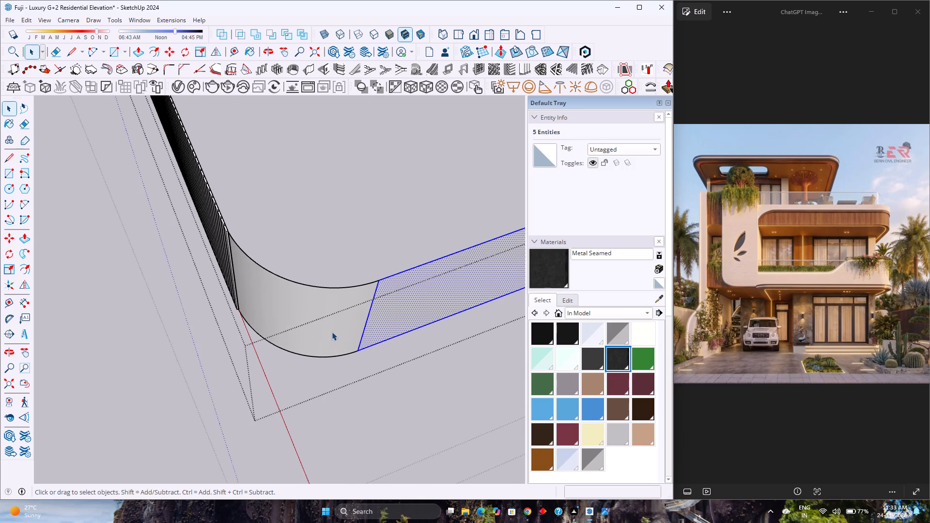
click(428, 299)
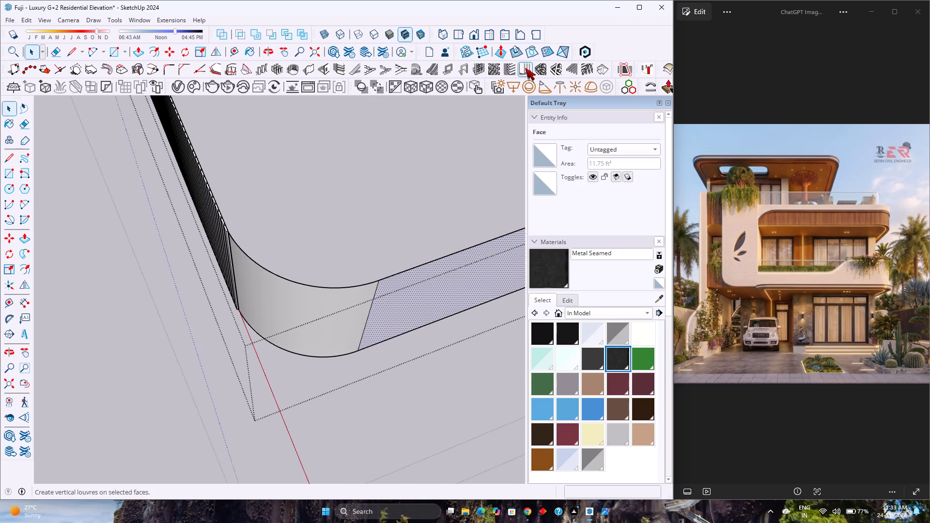
click(529, 67)
click(127, 311)
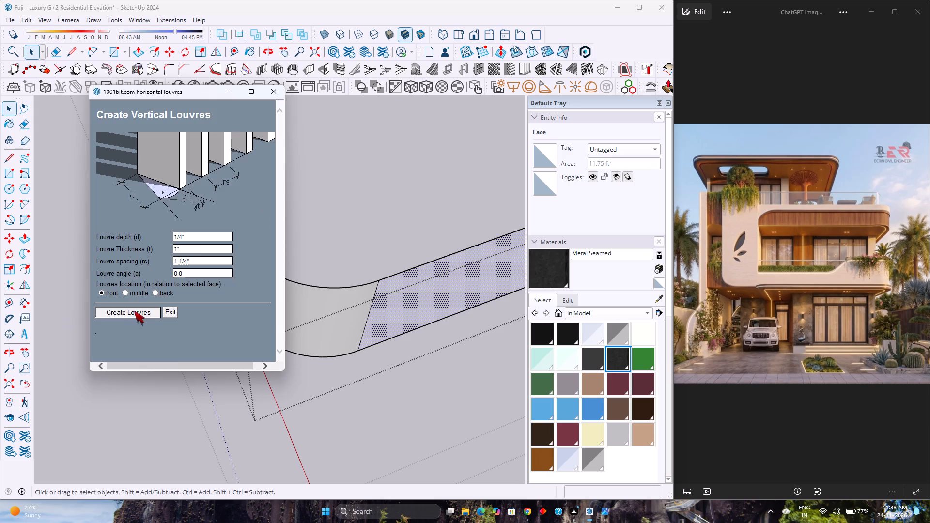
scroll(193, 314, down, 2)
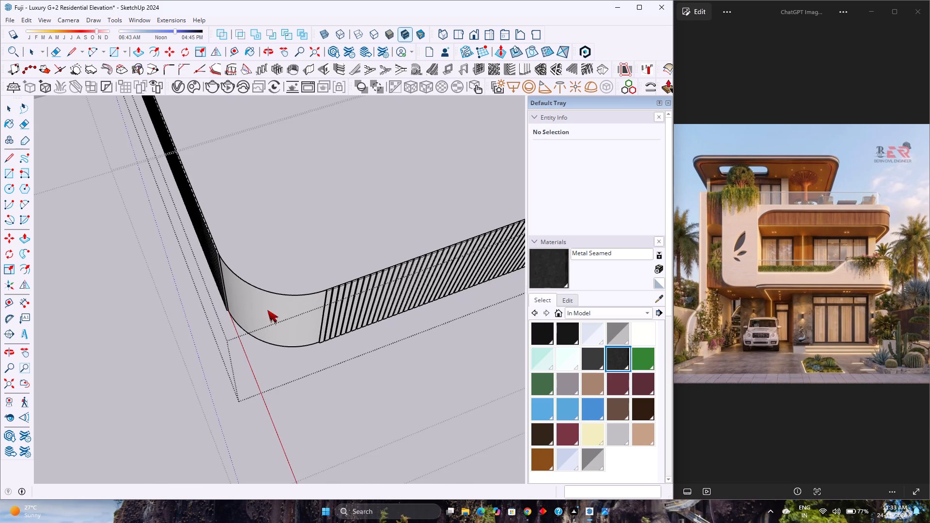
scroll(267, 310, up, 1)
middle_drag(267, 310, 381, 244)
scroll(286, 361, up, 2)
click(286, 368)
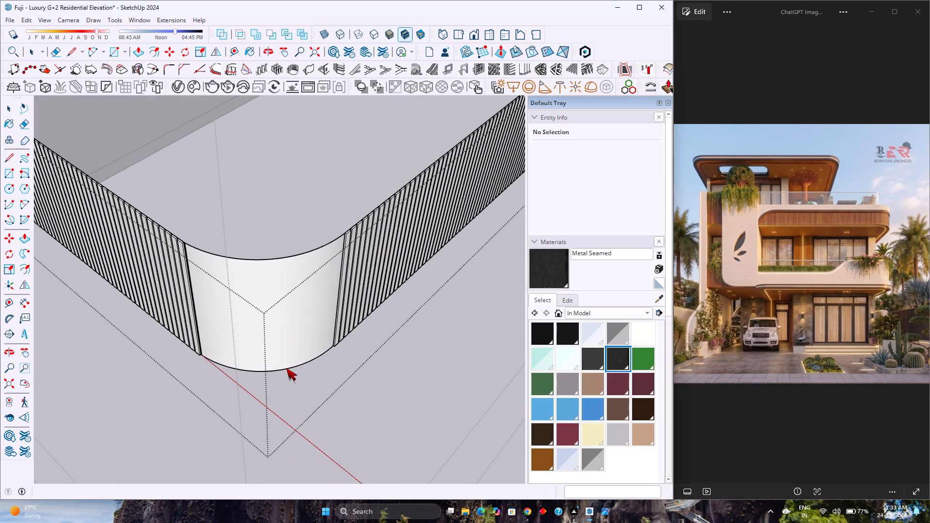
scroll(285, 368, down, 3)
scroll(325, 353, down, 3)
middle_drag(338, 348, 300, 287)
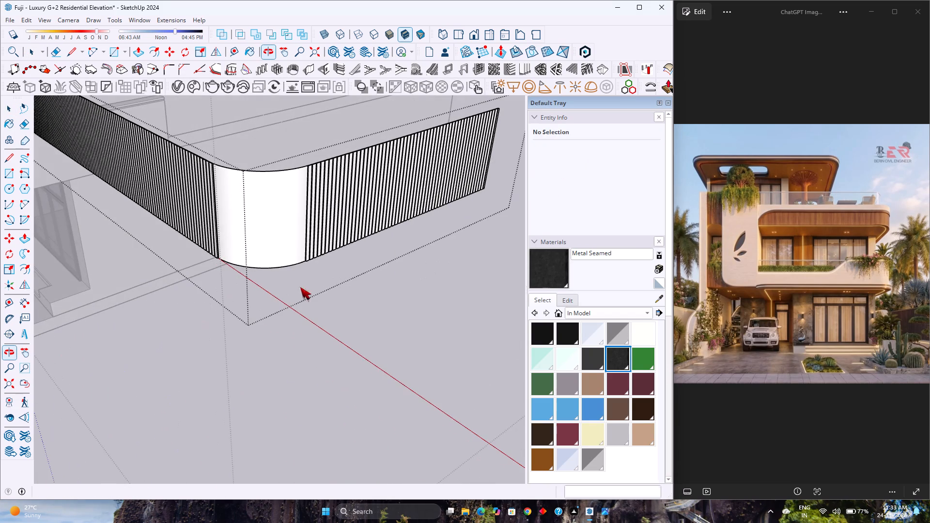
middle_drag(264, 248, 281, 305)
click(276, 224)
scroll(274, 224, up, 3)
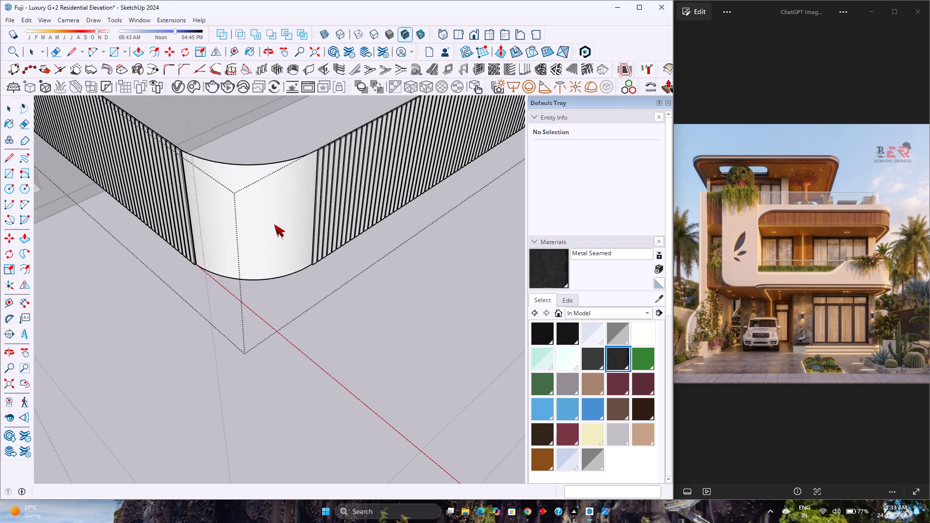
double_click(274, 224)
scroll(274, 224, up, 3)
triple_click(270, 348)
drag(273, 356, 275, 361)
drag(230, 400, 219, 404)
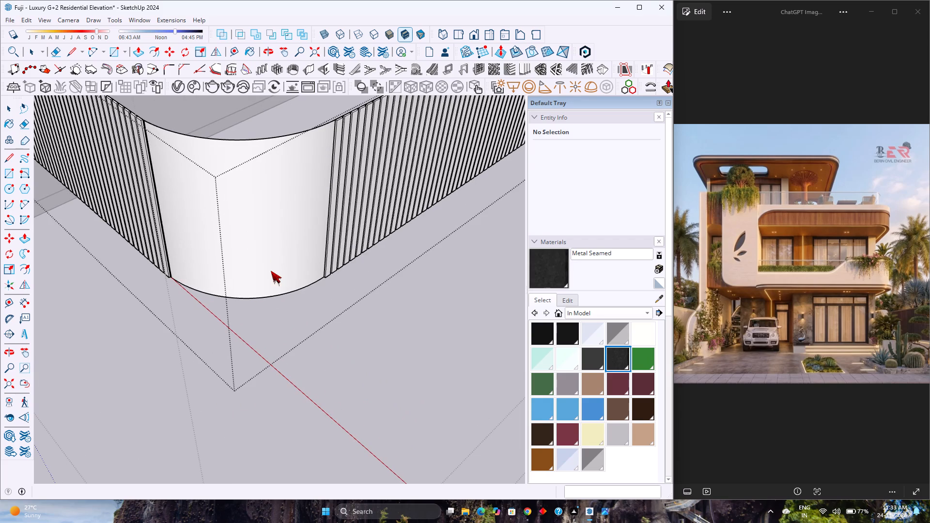
Copy the bottom edge curve of the rounded corner fascia 2' outward along the red axis.
scroll(271, 271, down, 3)
key(Escape)
double_click(271, 270)
scroll(271, 269, up, 2)
middle_drag(272, 270, 294, 309)
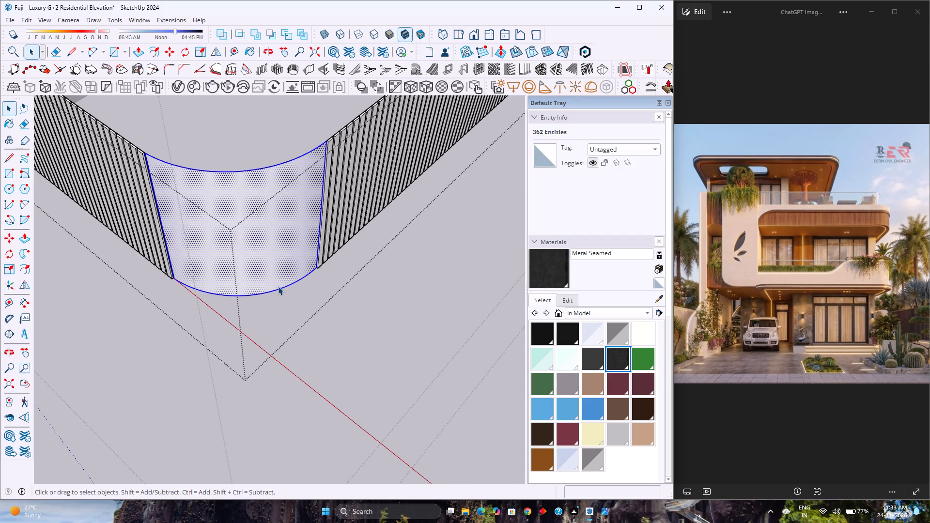
click(278, 286)
click(278, 288)
click(278, 289)
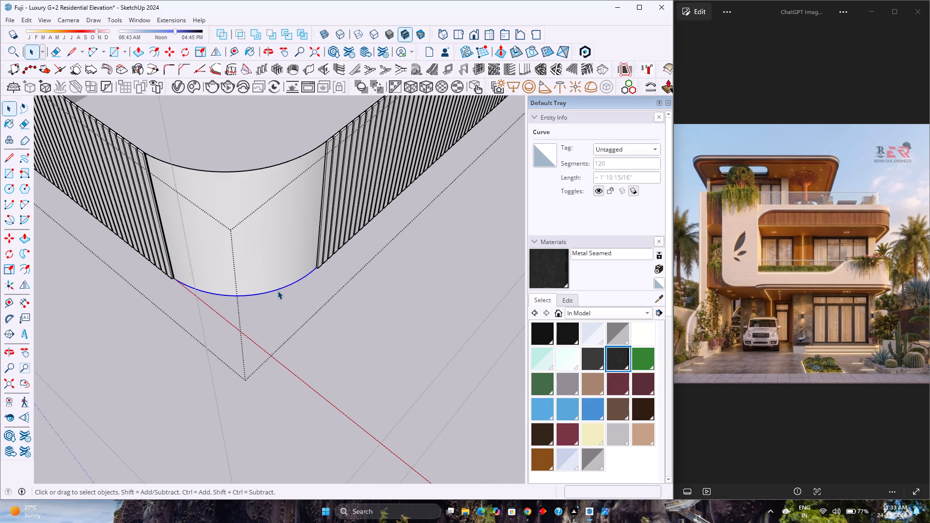
key(m)
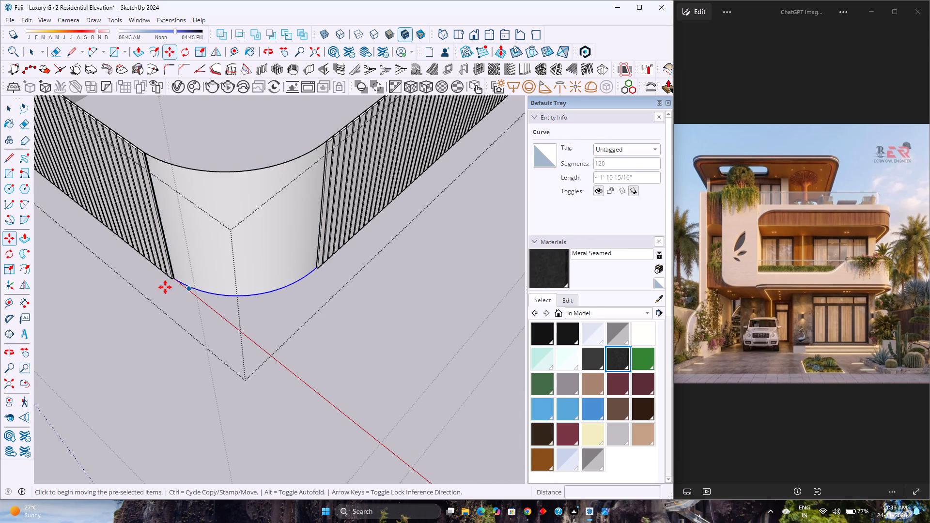
scroll(160, 286, up, 5)
click(194, 270)
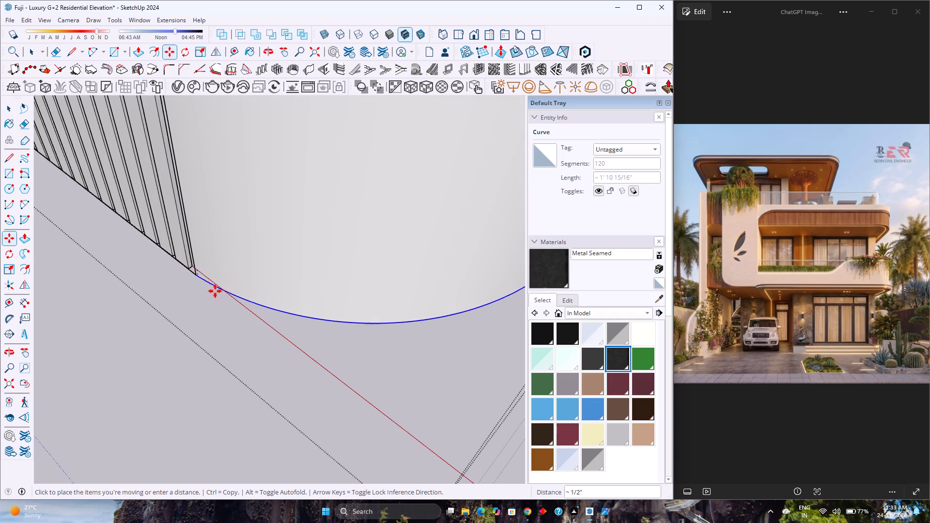
scroll(224, 304, down, 8)
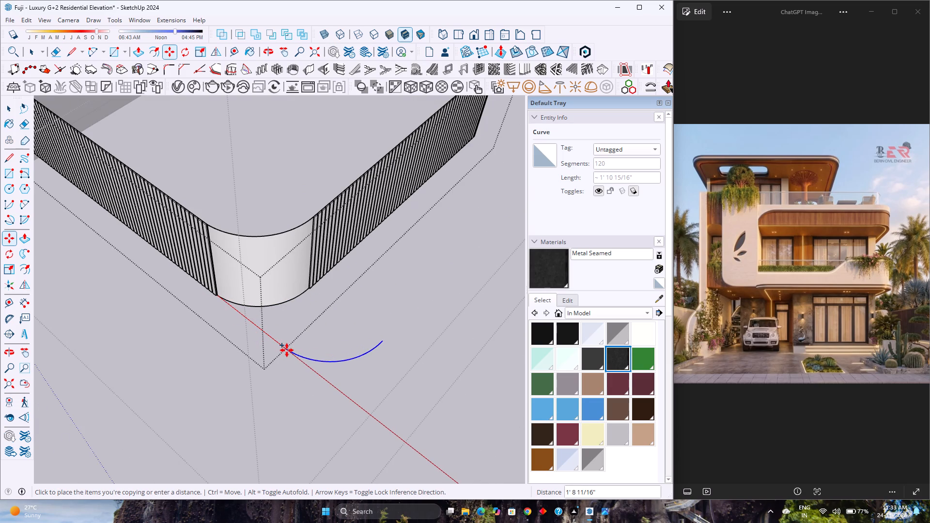
key(Right)
key(2)
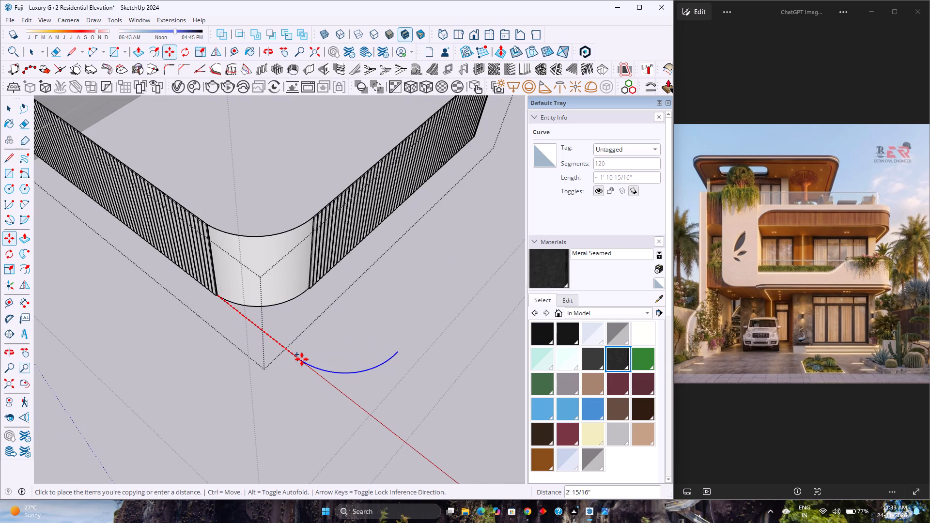
key(apostrophe)
key(Return)
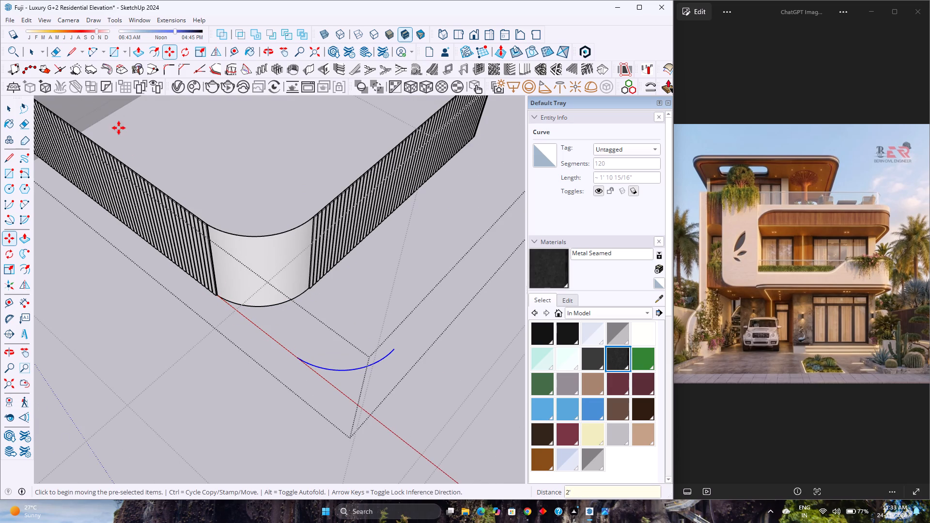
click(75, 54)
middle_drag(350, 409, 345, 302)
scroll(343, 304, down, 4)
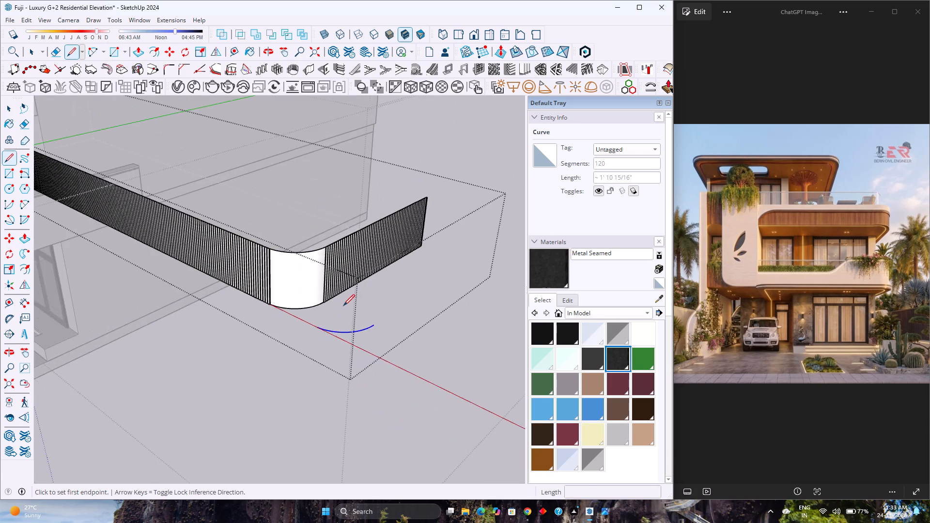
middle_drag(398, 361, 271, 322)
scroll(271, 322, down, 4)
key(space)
Open the side fascia's louvre group and its last strip at the far end for editing.
scroll(385, 288, up, 3)
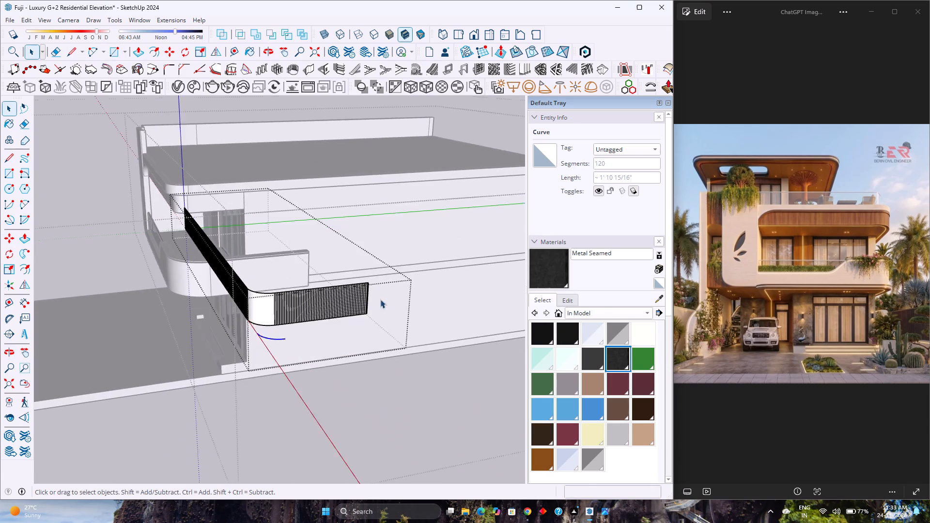
scroll(380, 299, up, 5)
middle_drag(359, 316, 341, 336)
scroll(341, 332, down, 8)
scroll(292, 377, up, 2)
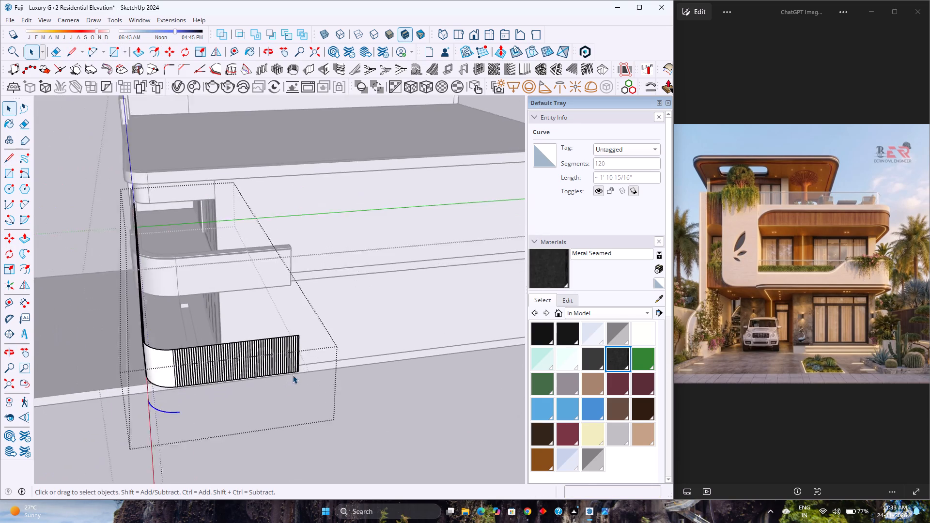
scroll(293, 375, up, 4)
middle_drag(293, 366, 19, 420)
scroll(169, 354, up, 3)
scroll(310, 335, up, 2)
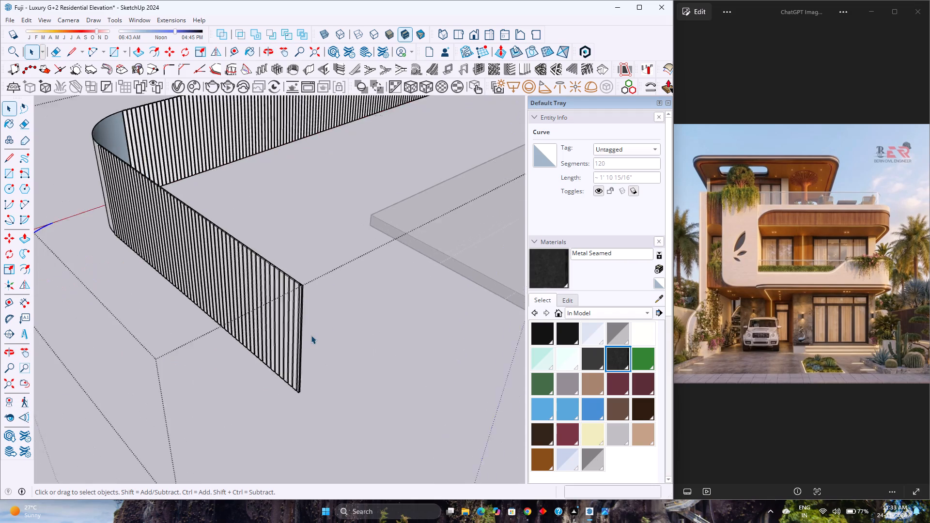
scroll(311, 335, up, 5)
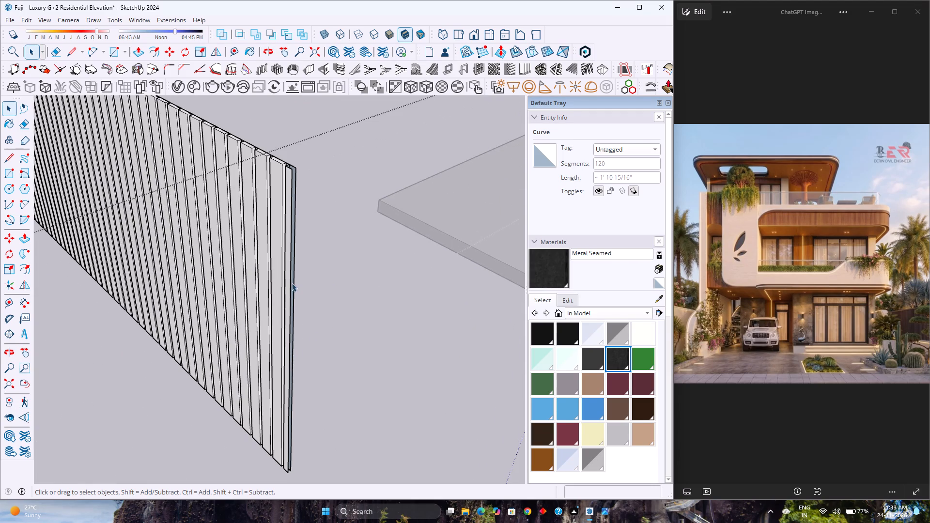
double_click(288, 288)
scroll(288, 288, up, 3)
click(292, 283)
scroll(292, 283, up, 3)
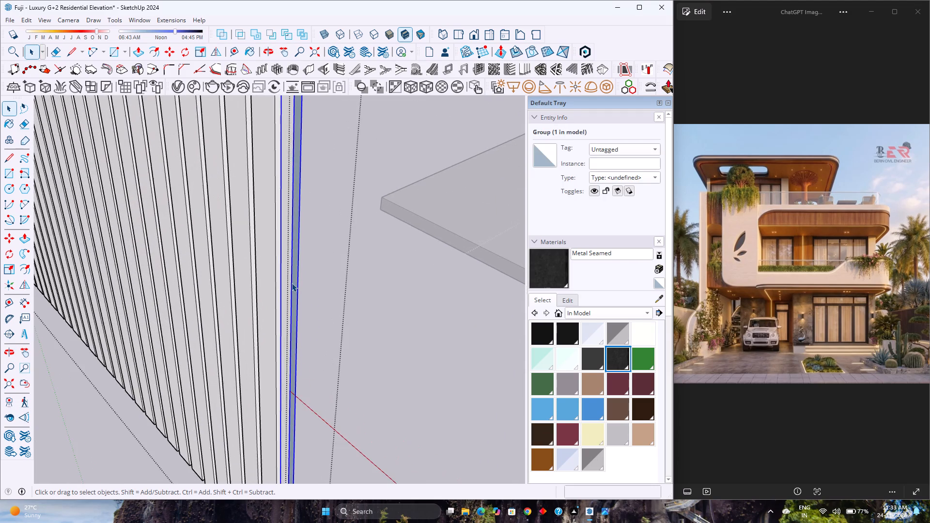
scroll(292, 283, up, 2)
shift+middle_drag(292, 283, 321, 476)
shift+middle_click(321, 476)
double_click(328, 233)
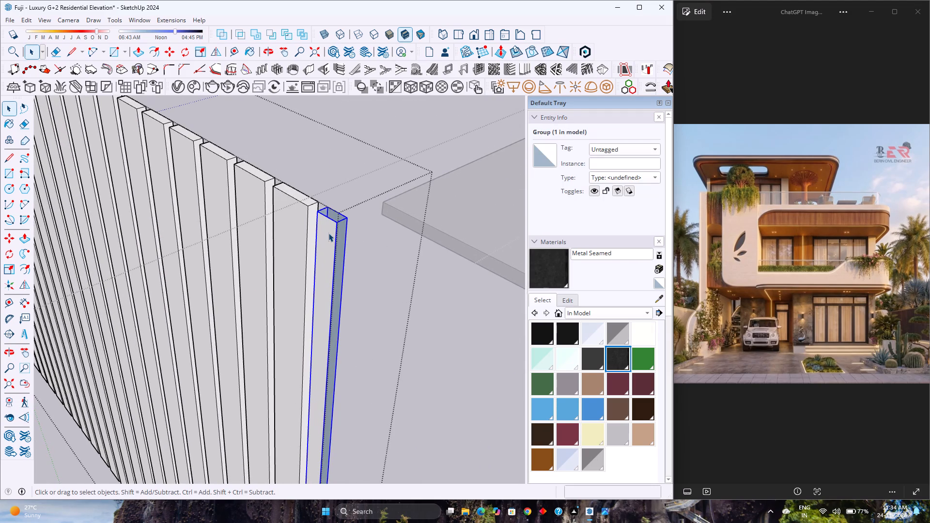
scroll(328, 233, up, 3)
Draw 1/4" lines across the top and bottom of the end louvre strip's open end, and close the strip.
key(l)
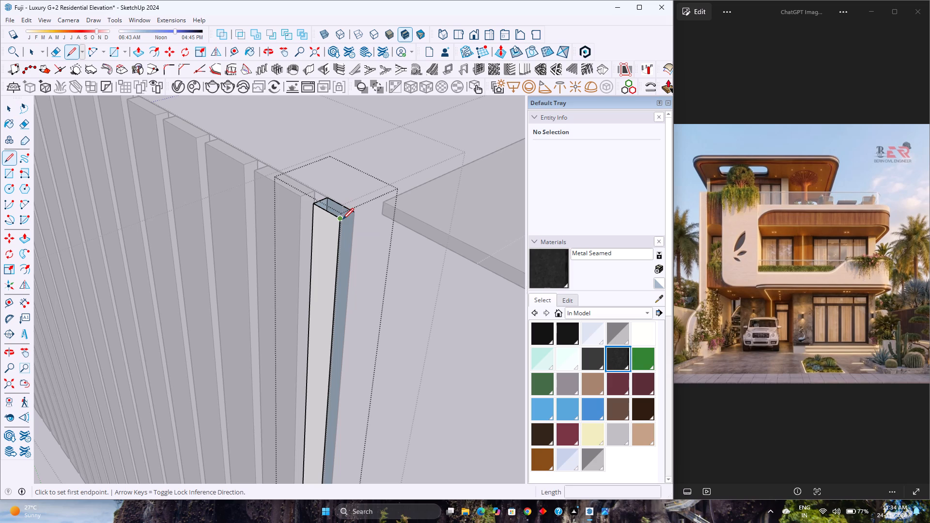
click(342, 219)
click(355, 213)
scroll(355, 213, down, 9)
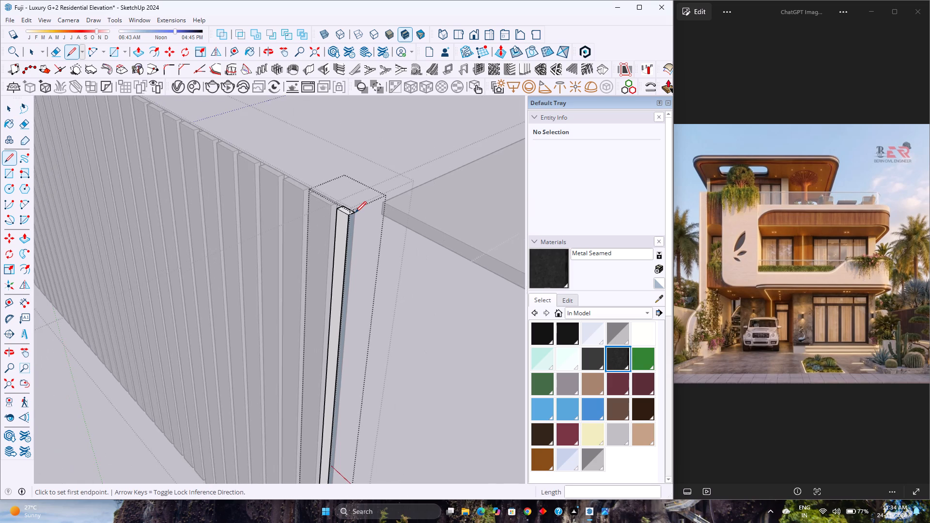
scroll(355, 213, down, 9)
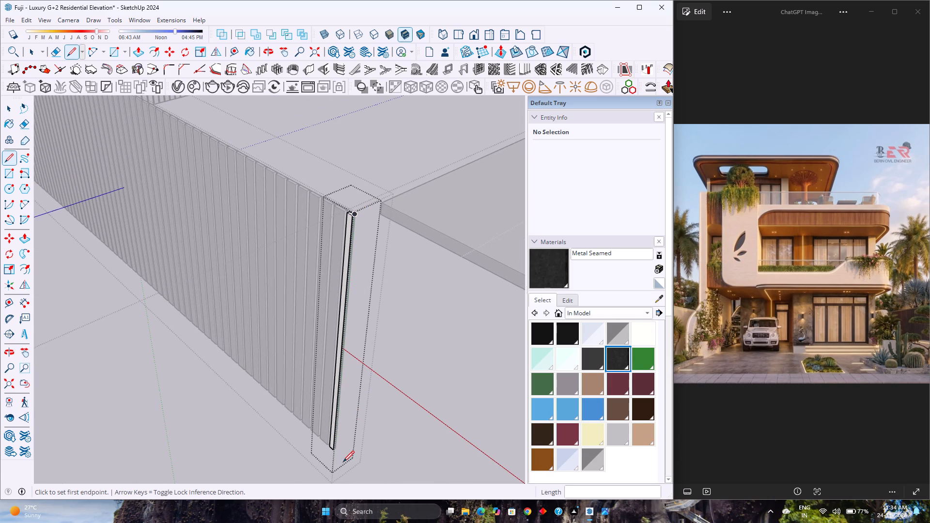
scroll(344, 463, up, 17)
click(329, 445)
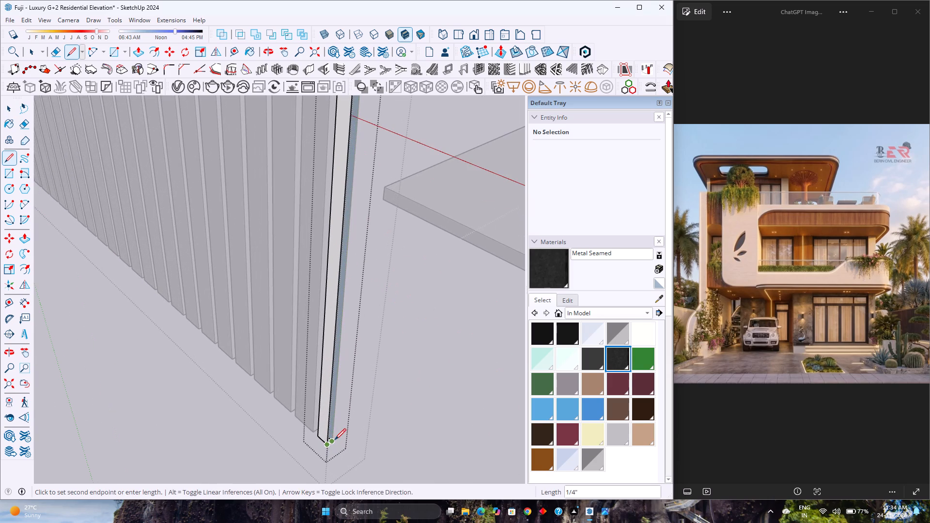
click(336, 440)
scroll(336, 440, down, 5)
key(space)
key(Escape)
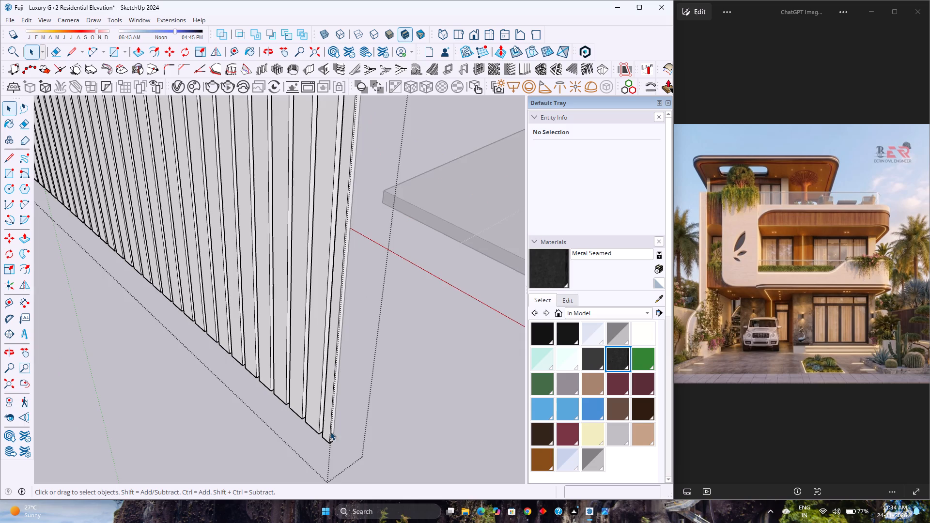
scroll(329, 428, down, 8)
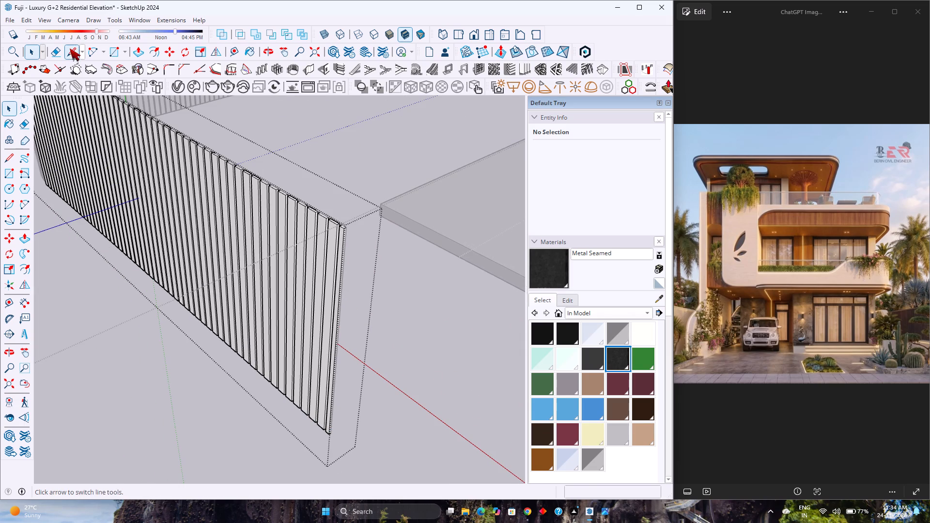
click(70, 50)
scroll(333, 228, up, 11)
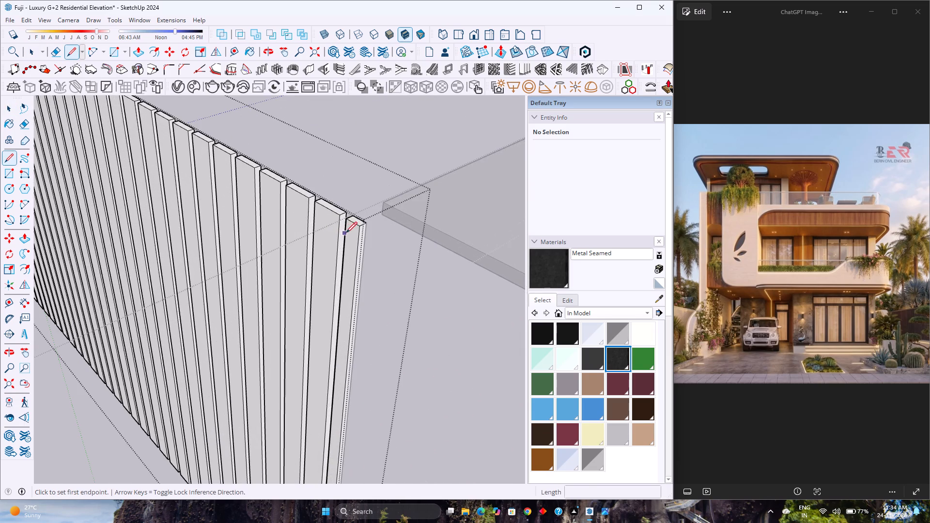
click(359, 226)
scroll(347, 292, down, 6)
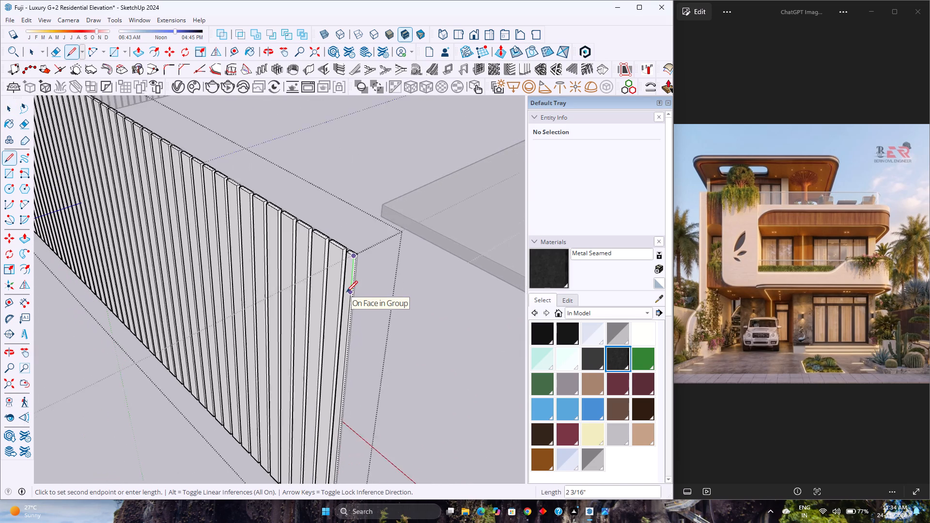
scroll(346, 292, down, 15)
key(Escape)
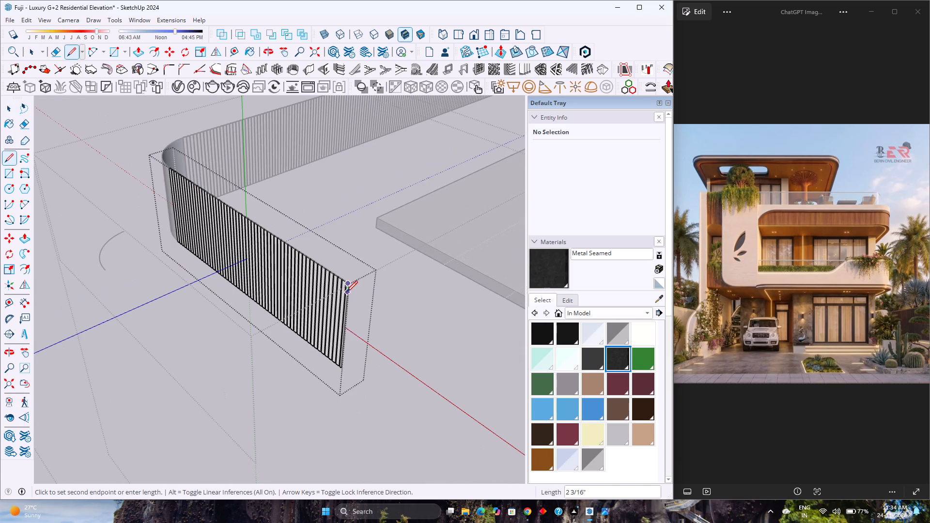
Exit the louvre group and draw a 2' vertical line down its far end, from the top outer corner to the bottom.
key(space)
key(Escape)
click(342, 288)
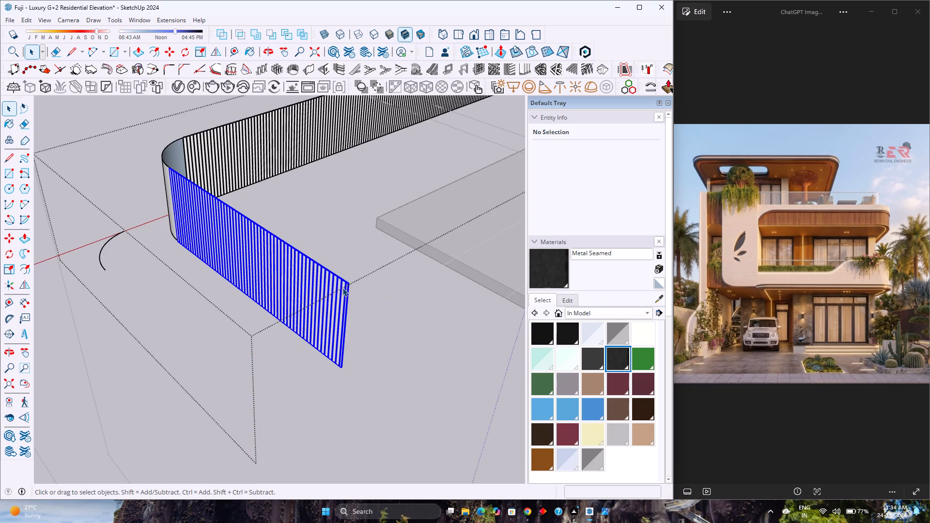
key(l)
scroll(343, 295, up, 6)
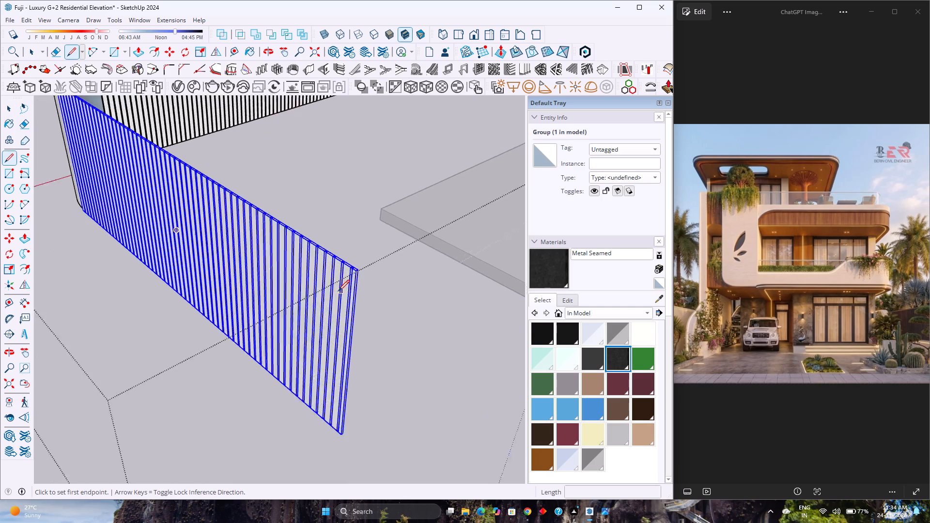
scroll(338, 291, up, 15)
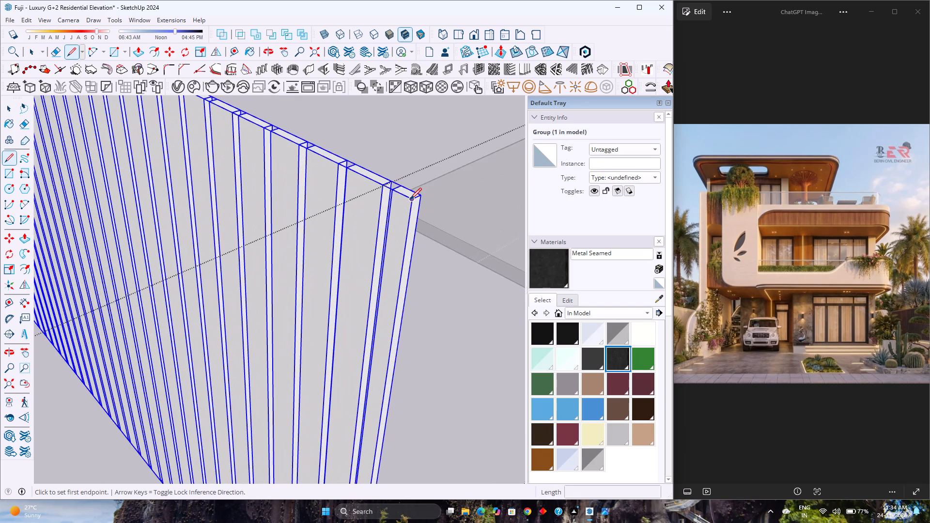
click(410, 199)
scroll(394, 277, down, 12)
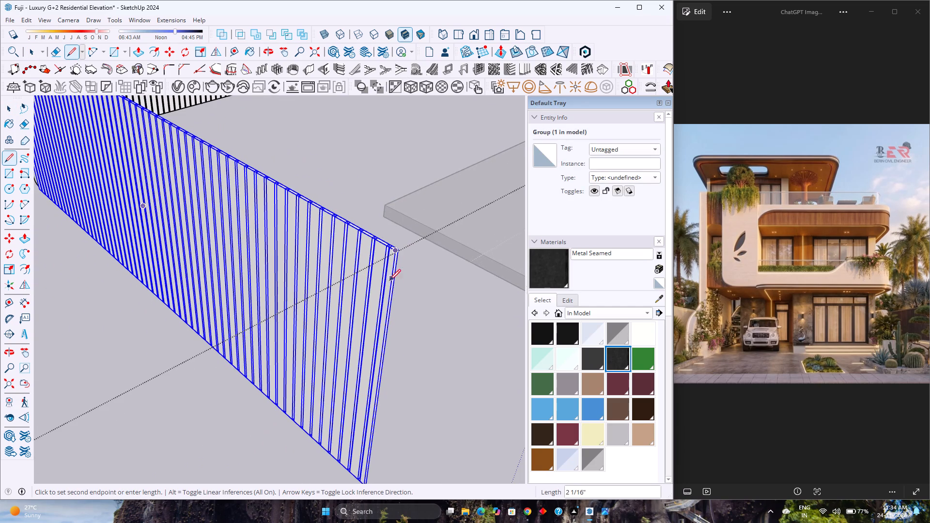
shift+middle_drag(388, 420, 387, 324)
scroll(366, 407, up, 1)
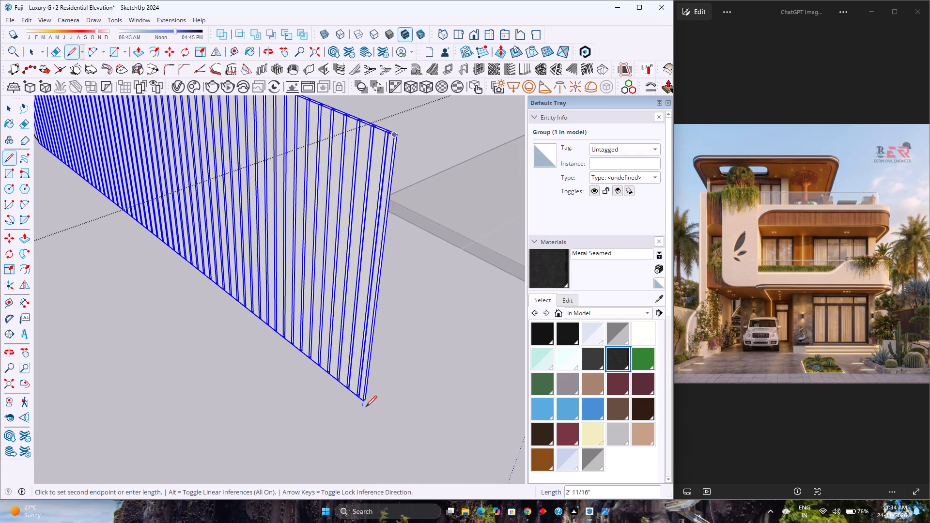
scroll(366, 407, up, 3)
click(349, 366)
key(space)
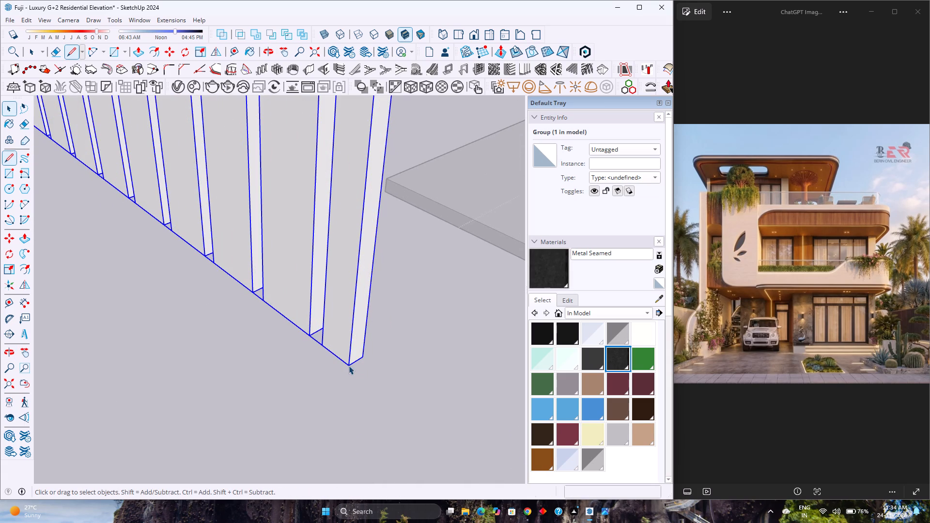
Move the 2' vertical end line 6" outward along the red axis, clear of the louvre group.
key(Escape)
click(348, 357)
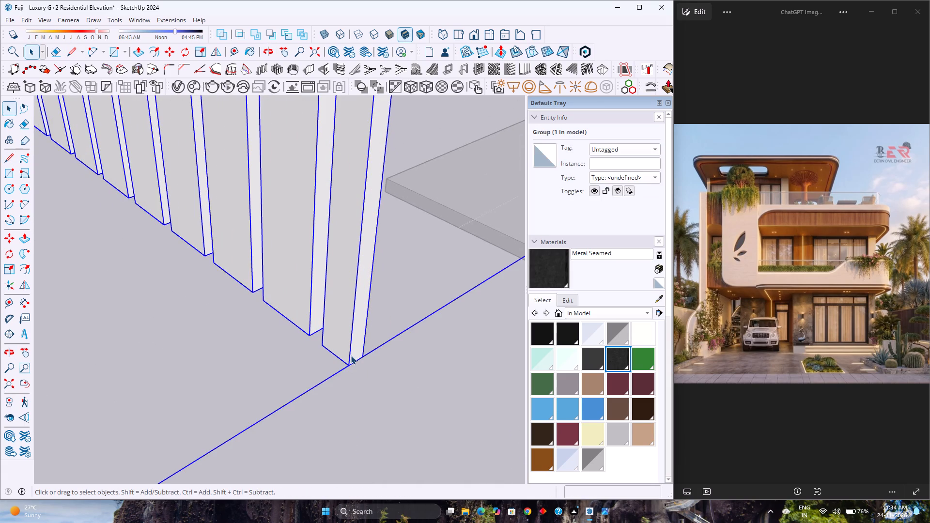
double_click(351, 355)
click(350, 354)
key(m)
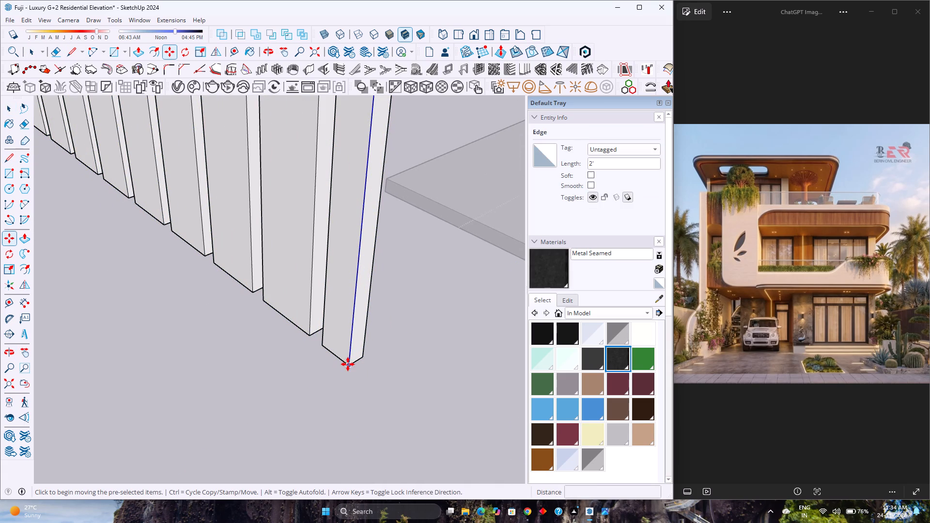
click(348, 364)
scroll(292, 396, down, 11)
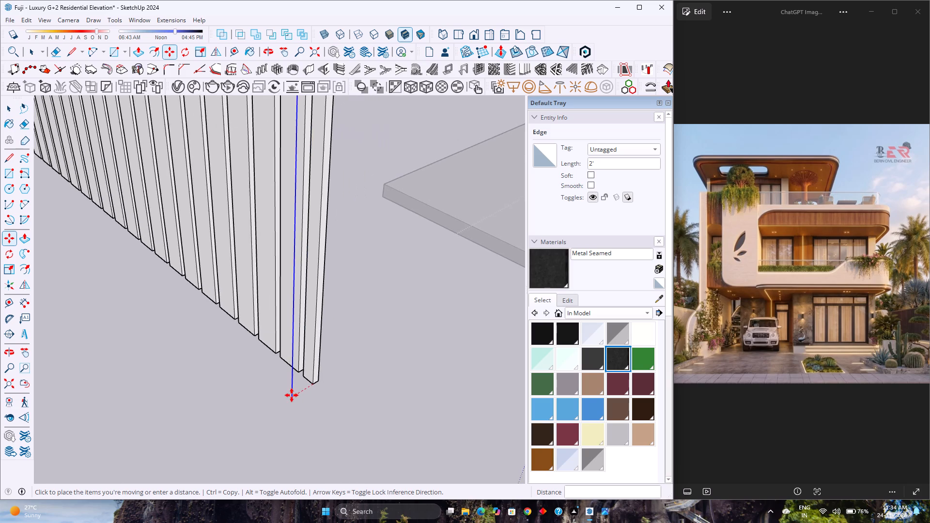
scroll(292, 395, down, 13)
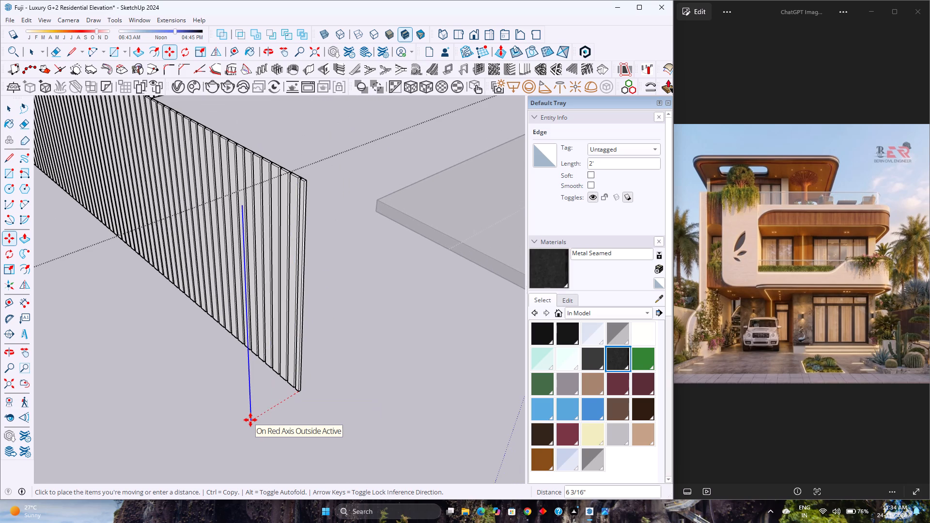
key(6)
key(Return)
Draw a 1'4" wide by 2' high rectangular face outward along the red axis from the moved vertical line.
scroll(250, 415, down, 4)
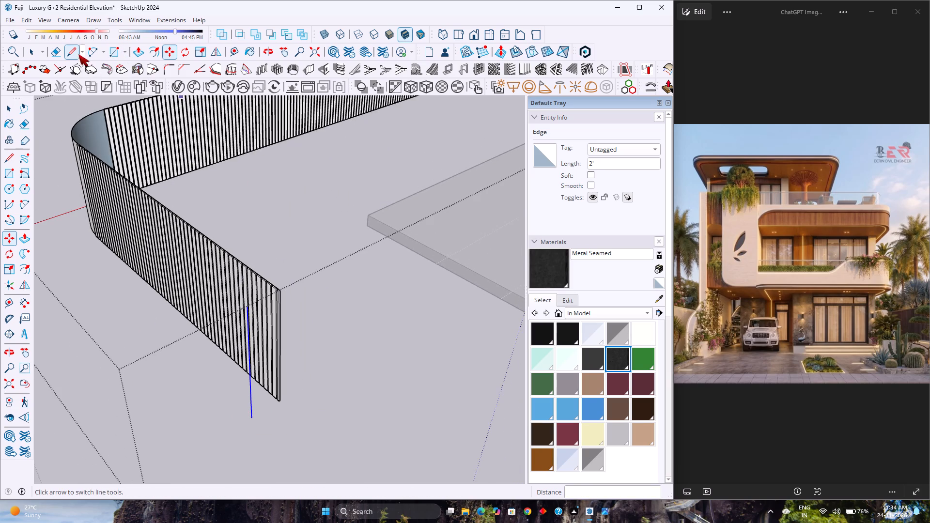
click(75, 54)
click(255, 420)
scroll(217, 446, down, 3)
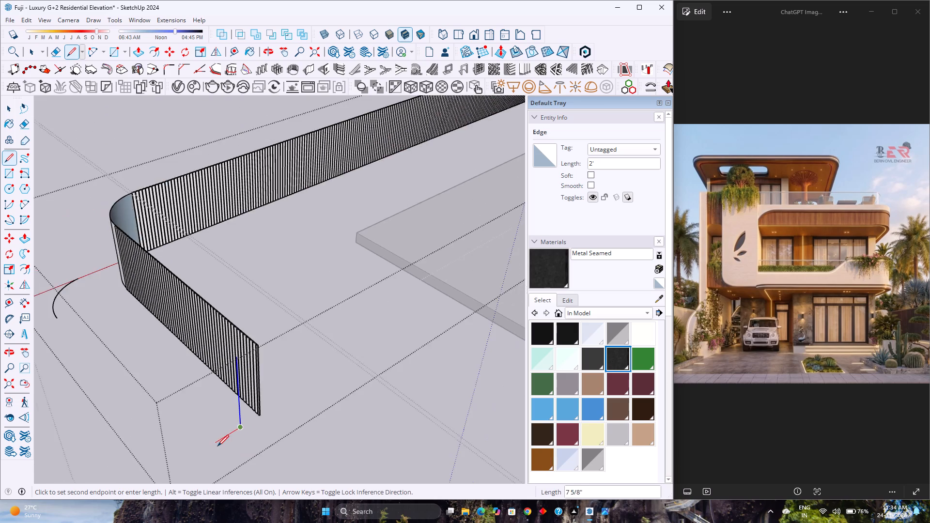
scroll(217, 446, down, 2)
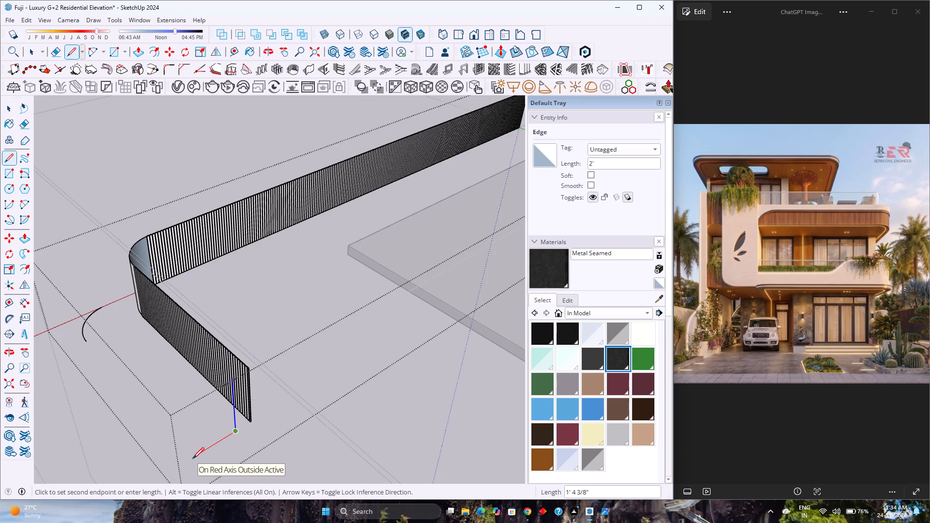
text(1'4)
key(Return)
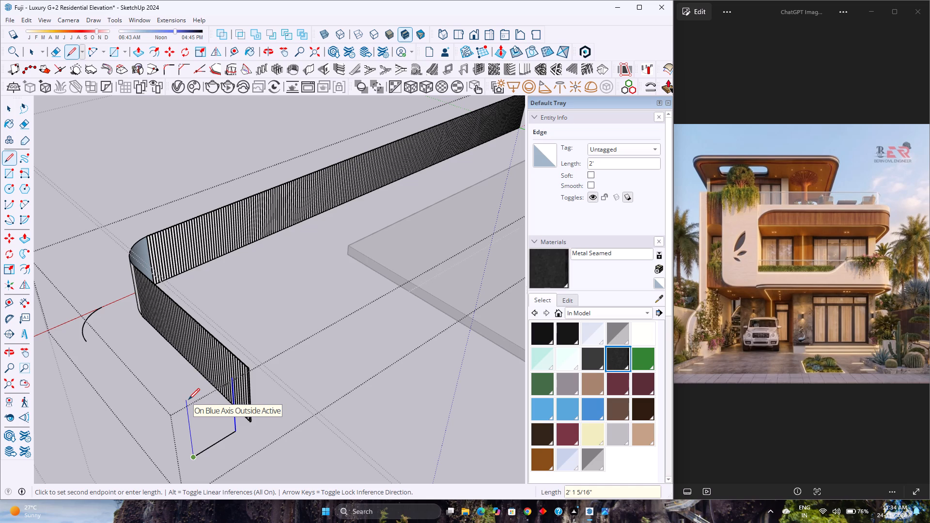
key(Up)
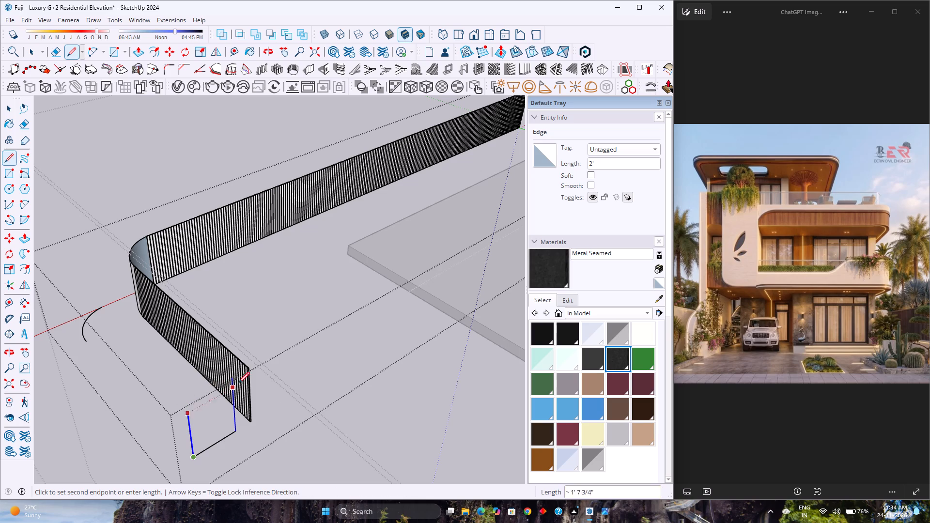
scroll(230, 379, up, 3)
middle_drag(230, 379, 108, 334)
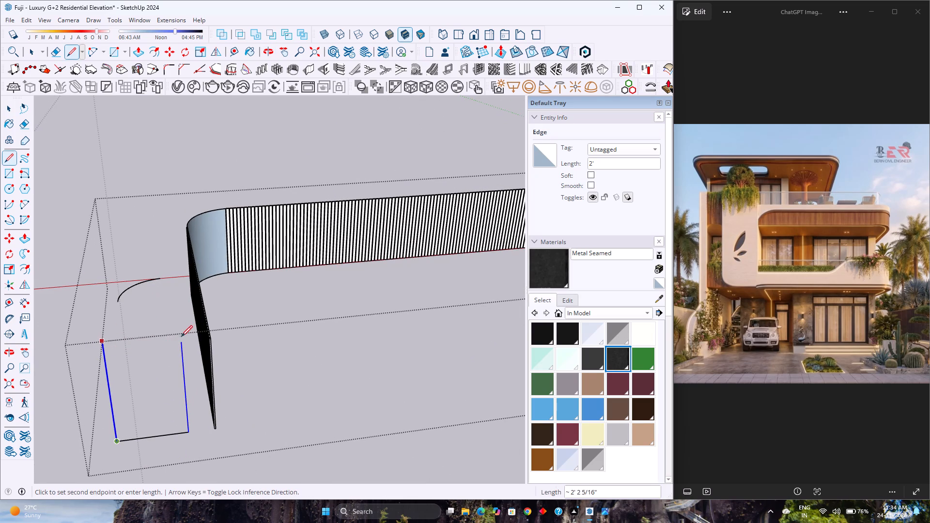
click(181, 341)
click(183, 340)
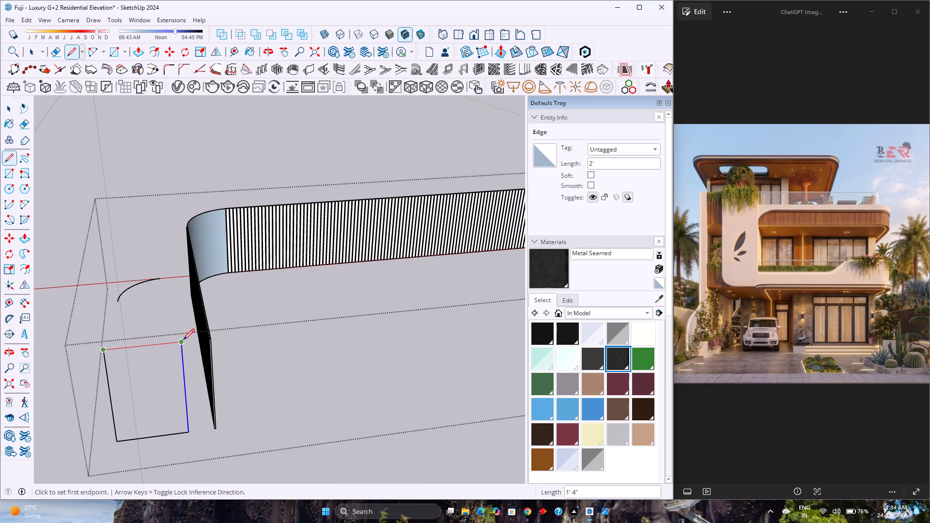
key(space)
Reverse the new 1'4" by 2' rectangular face.
middle_drag(132, 372, 461, 387)
scroll(411, 375, down, 3)
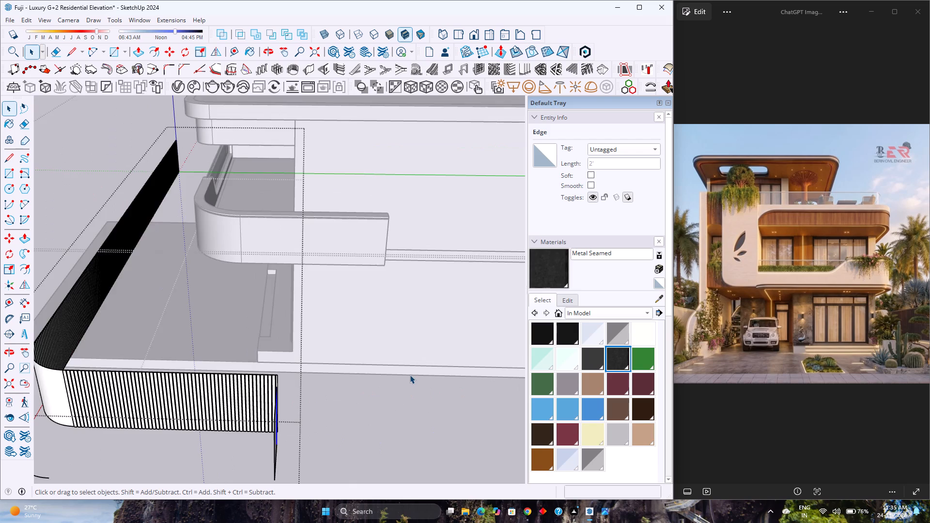
middle_drag(261, 421, 427, 446)
shift+middle_drag(258, 421, 0, 406)
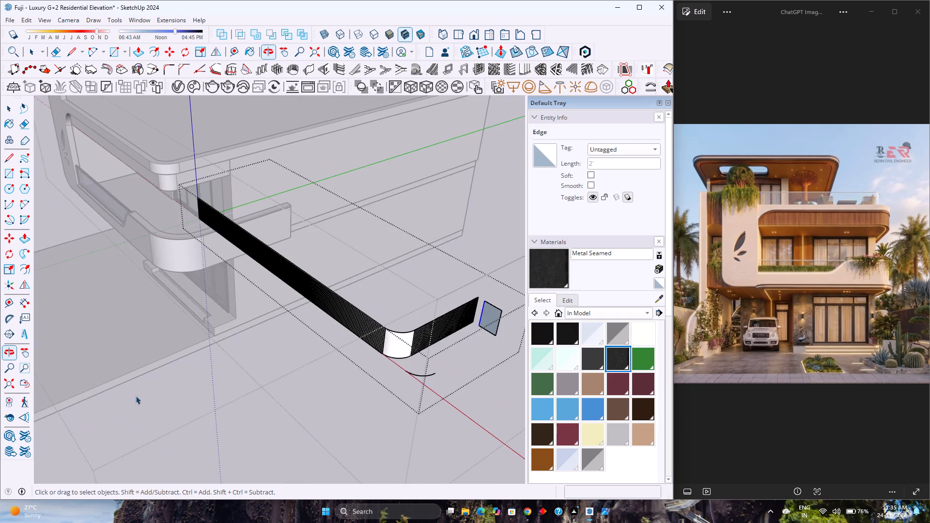
shift+middle_drag(443, 384, 177, 430)
shift+middle_click(177, 430)
scroll(257, 368, up, 13)
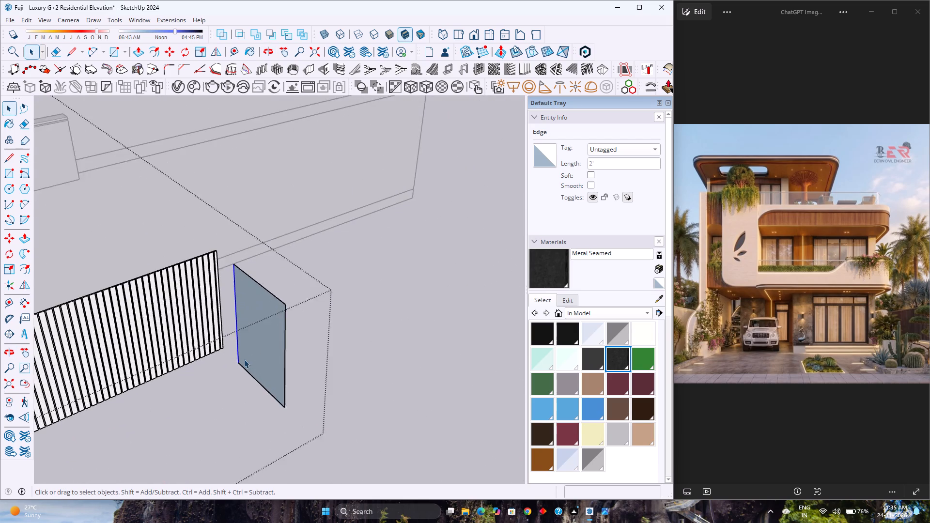
scroll(244, 359, up, 2)
click(272, 338)
right_click(272, 338)
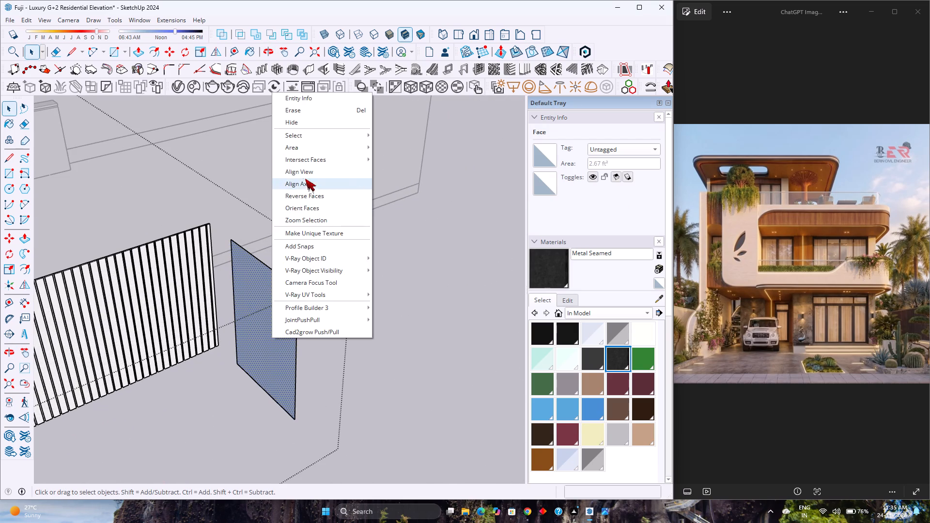
click(310, 196)
Create vertical louvres on the small rectangular face, 1/4" deep, 1" thick, spaced 1 1/4", angle 0.0, located at the front.
scroll(298, 290, down, 4)
scroll(287, 340, down, 3)
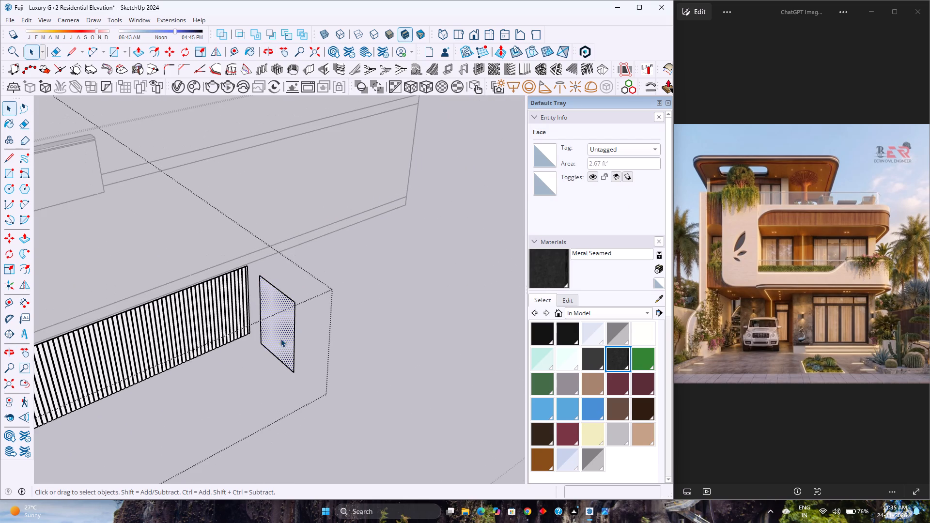
scroll(251, 296, up, 3)
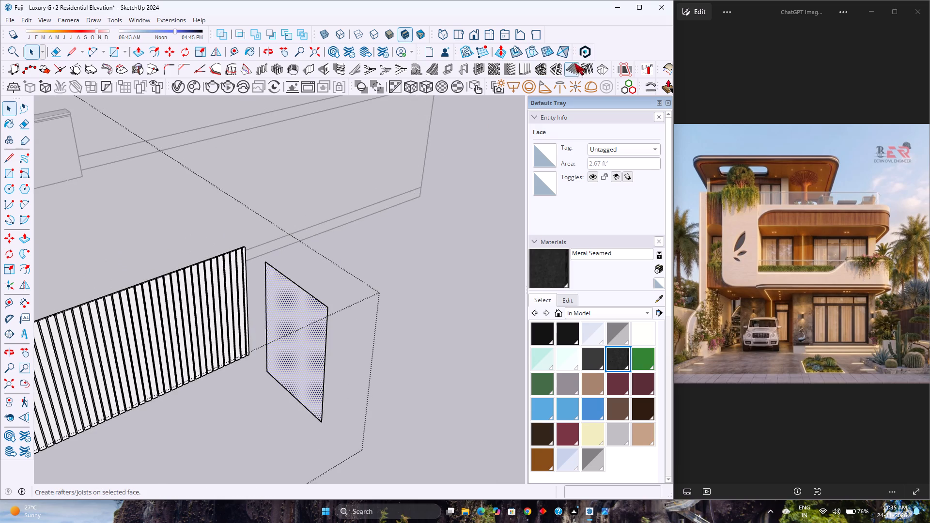
click(525, 70)
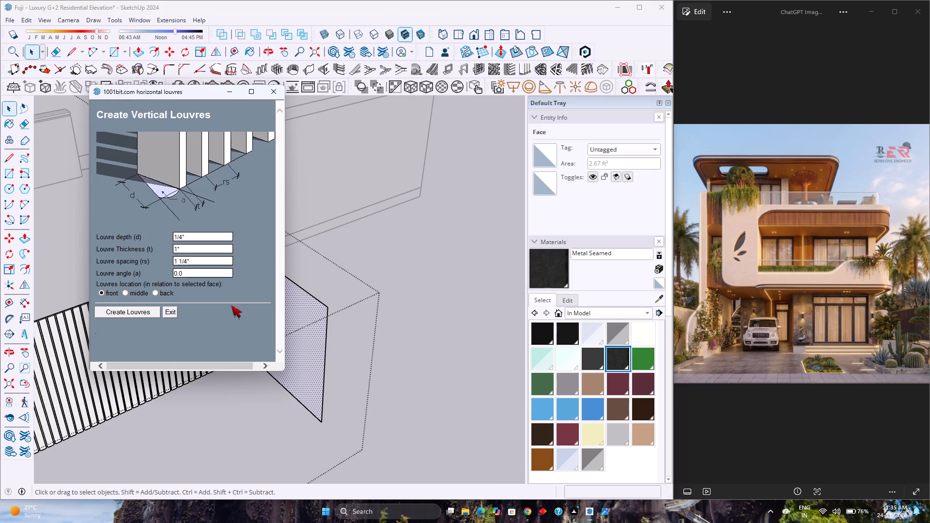
click(103, 309)
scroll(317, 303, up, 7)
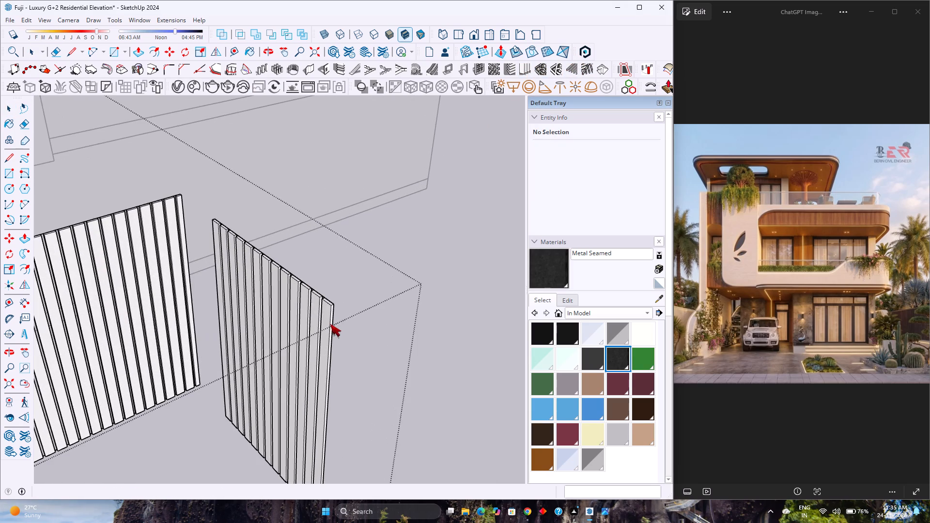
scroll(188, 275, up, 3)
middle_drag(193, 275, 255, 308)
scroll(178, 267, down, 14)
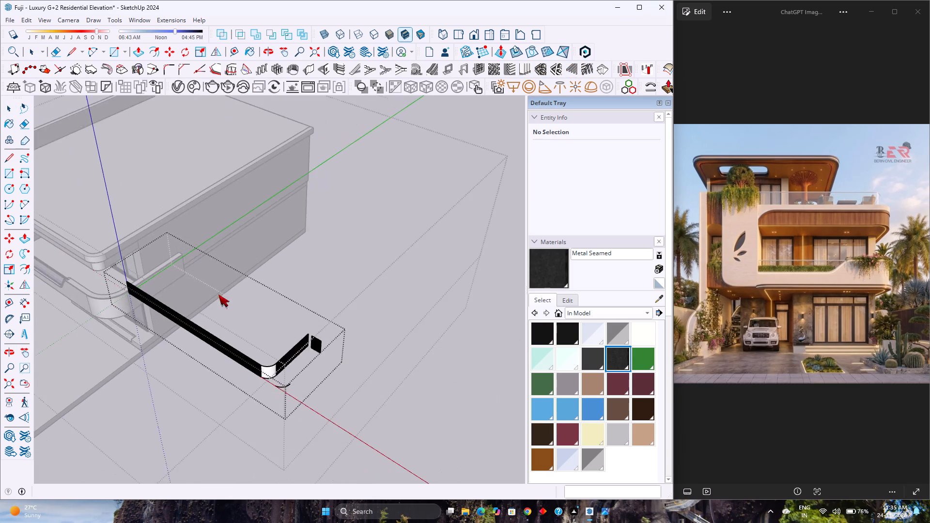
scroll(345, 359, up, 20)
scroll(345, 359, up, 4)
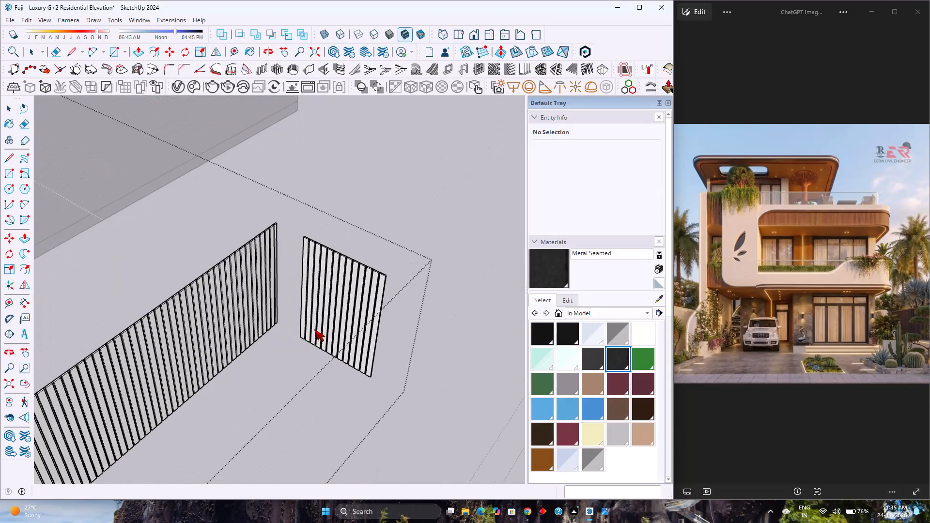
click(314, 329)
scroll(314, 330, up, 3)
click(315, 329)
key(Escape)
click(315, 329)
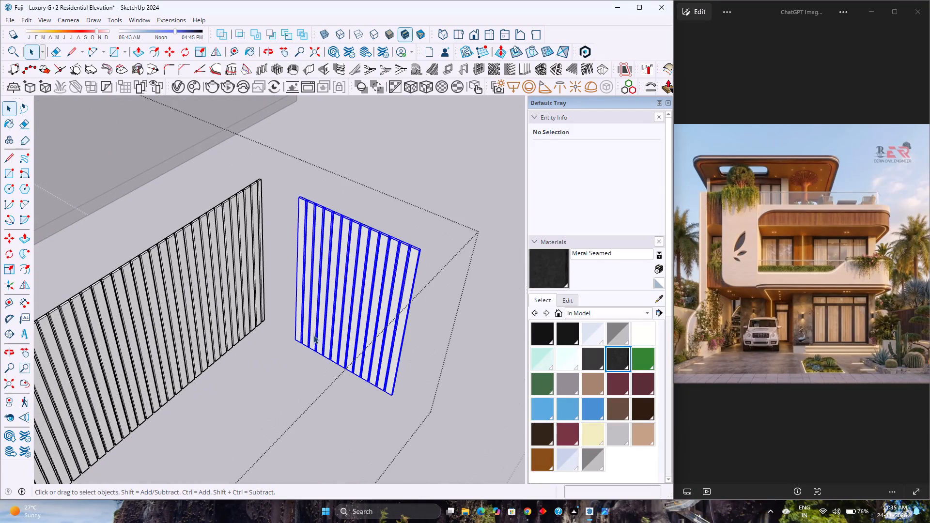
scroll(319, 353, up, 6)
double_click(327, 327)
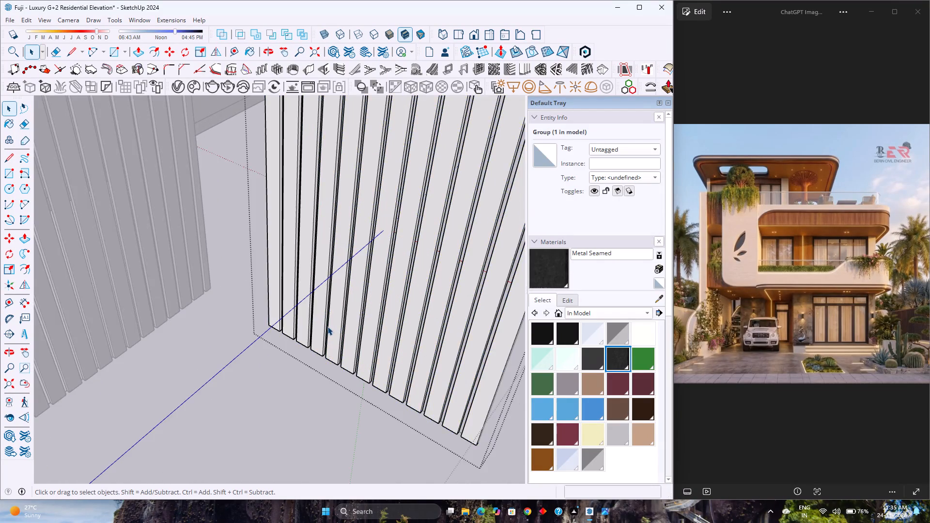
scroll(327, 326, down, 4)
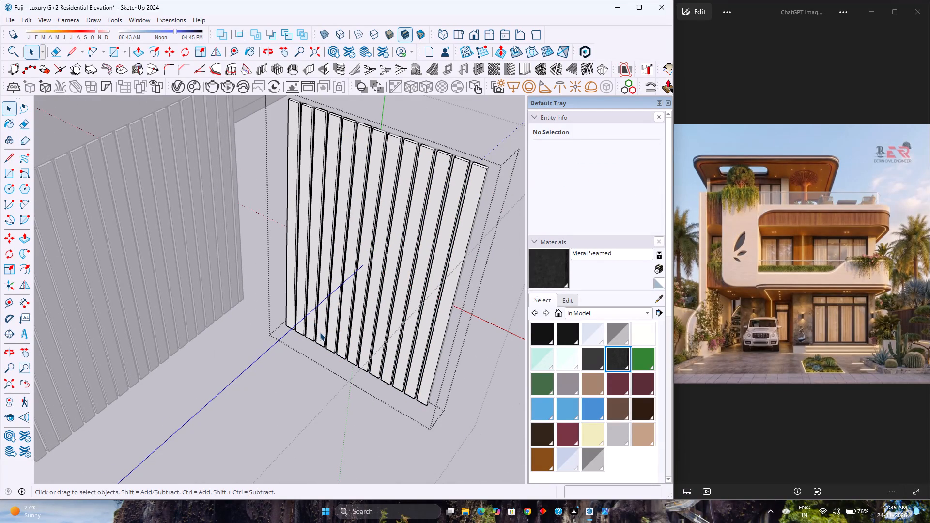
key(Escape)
Draw a line along the bottom of the small louvre panel from one outer corner to the other.
key(l)
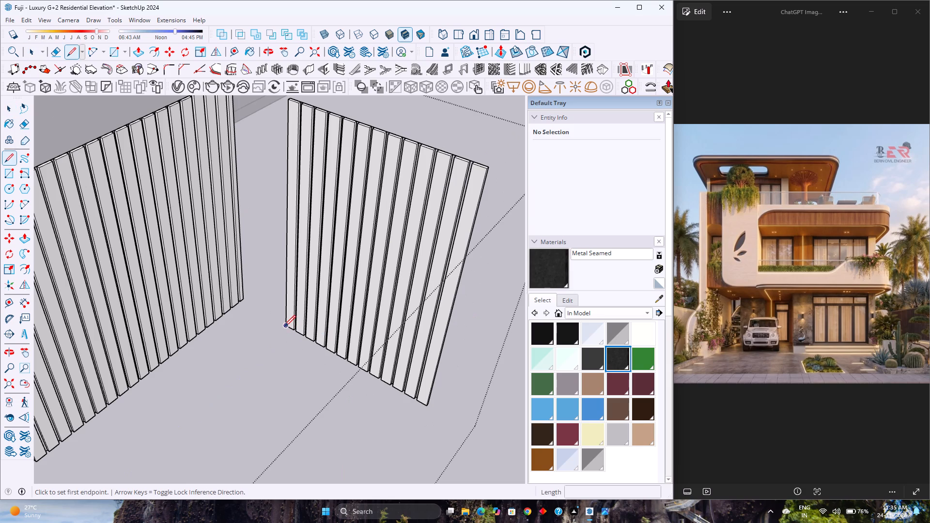
key(space)
click(296, 317)
key(l)
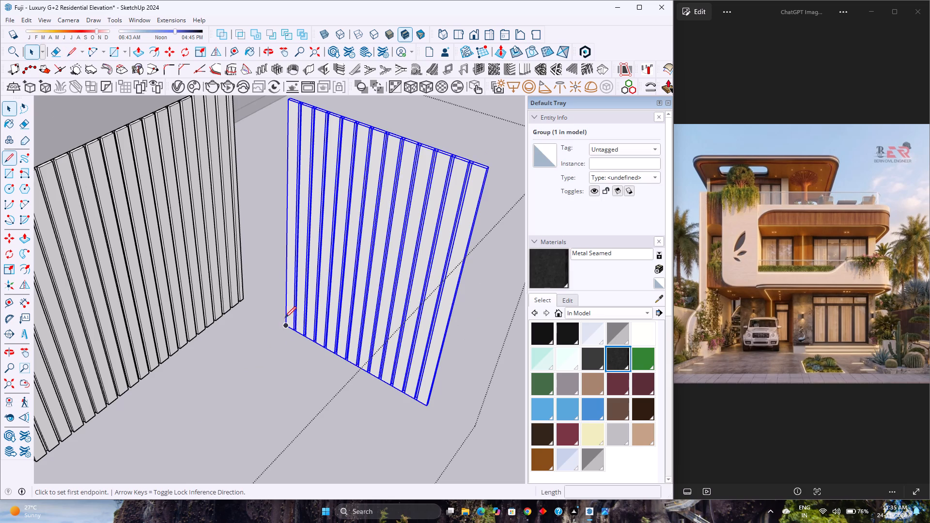
click(286, 323)
click(427, 404)
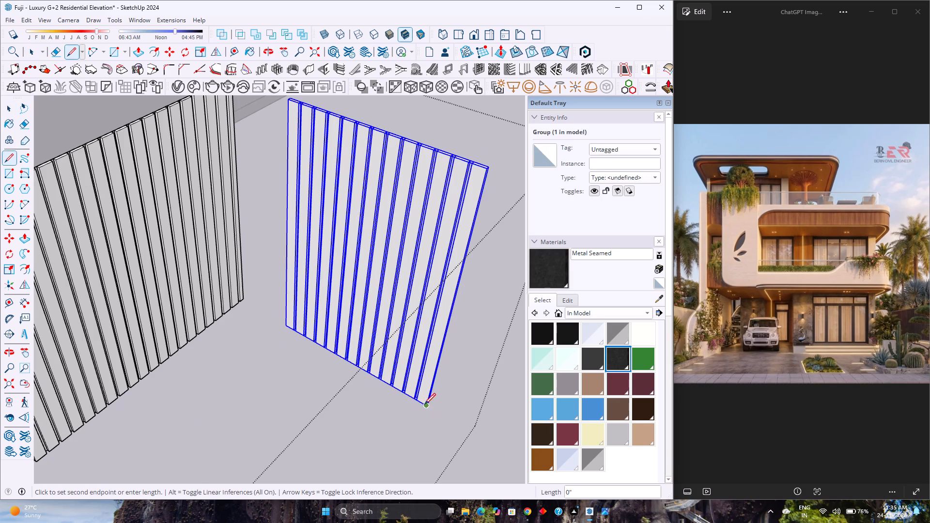
key(space)
key(Escape)
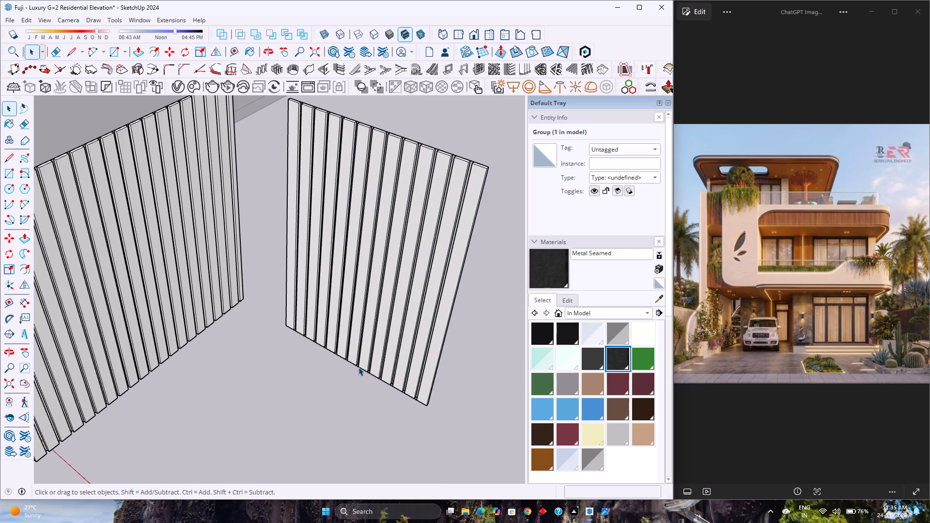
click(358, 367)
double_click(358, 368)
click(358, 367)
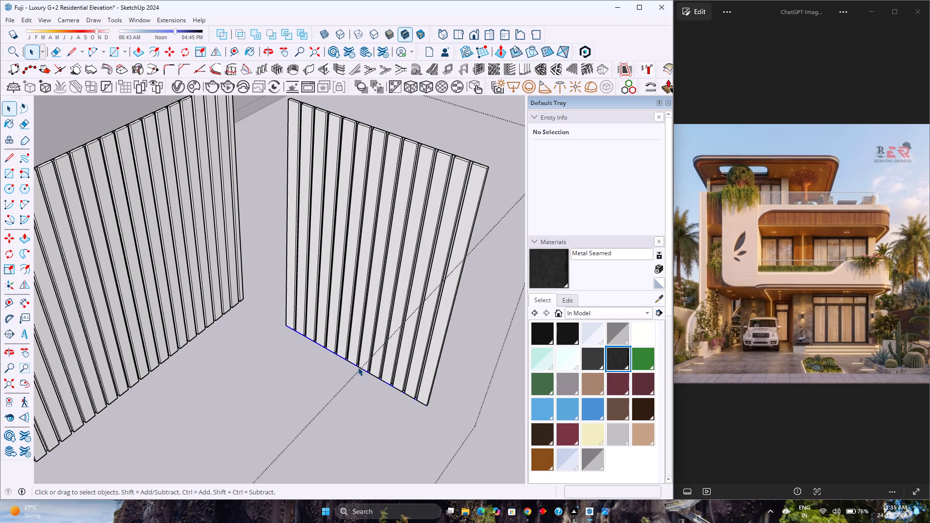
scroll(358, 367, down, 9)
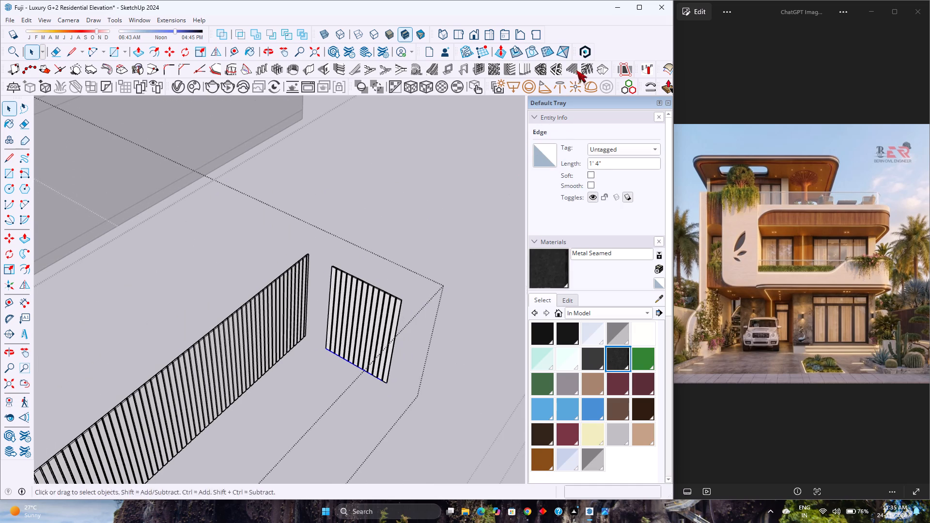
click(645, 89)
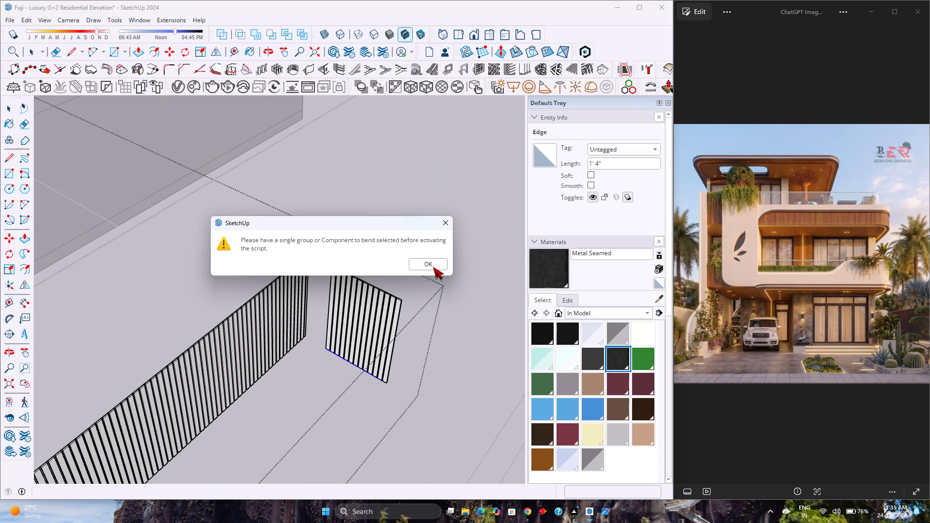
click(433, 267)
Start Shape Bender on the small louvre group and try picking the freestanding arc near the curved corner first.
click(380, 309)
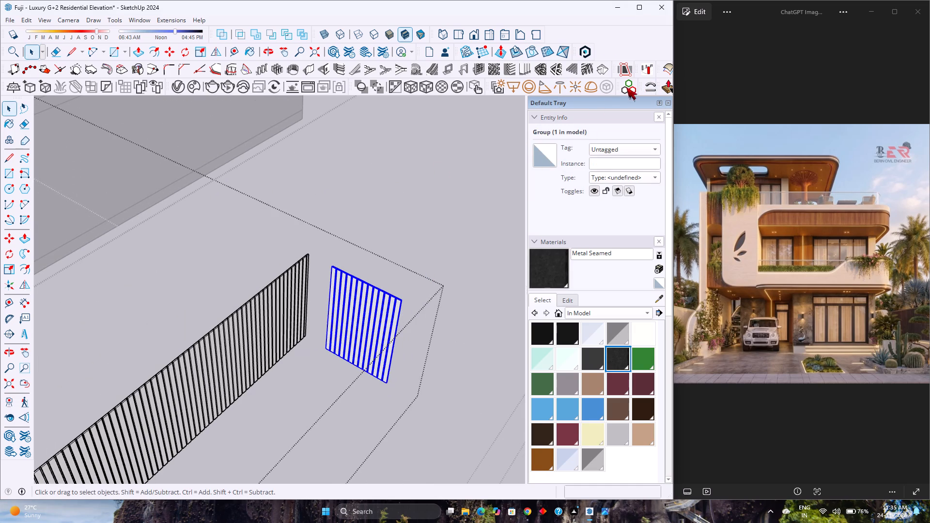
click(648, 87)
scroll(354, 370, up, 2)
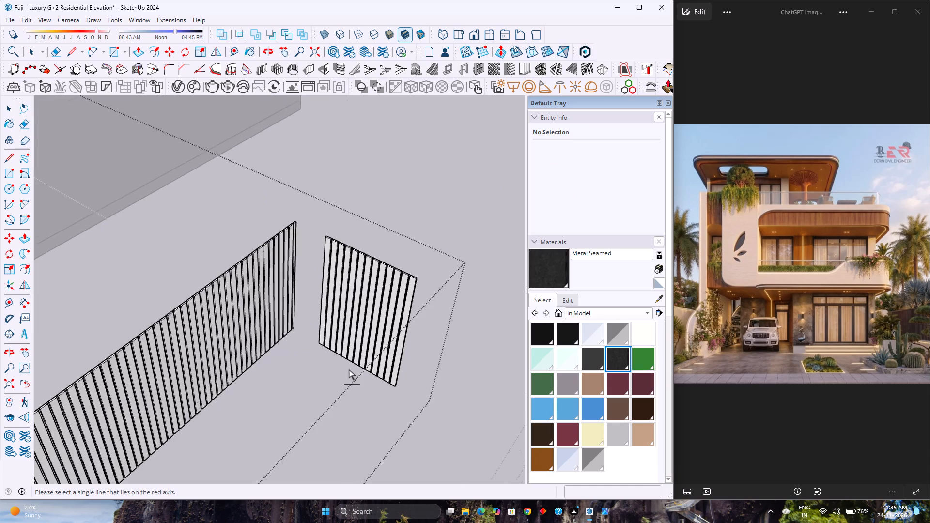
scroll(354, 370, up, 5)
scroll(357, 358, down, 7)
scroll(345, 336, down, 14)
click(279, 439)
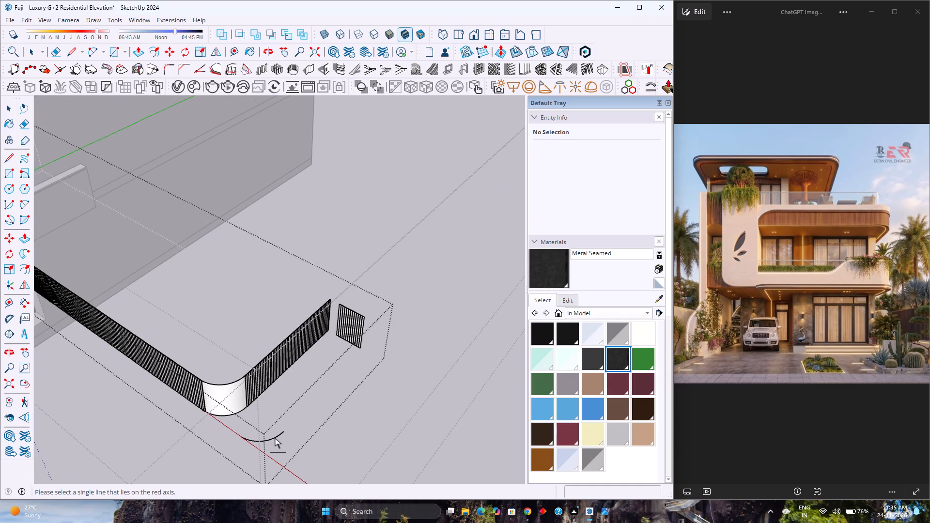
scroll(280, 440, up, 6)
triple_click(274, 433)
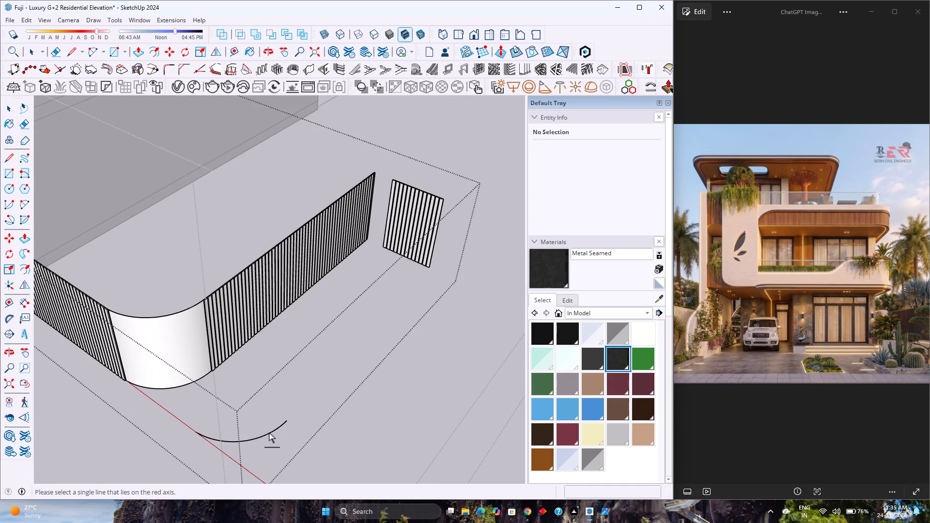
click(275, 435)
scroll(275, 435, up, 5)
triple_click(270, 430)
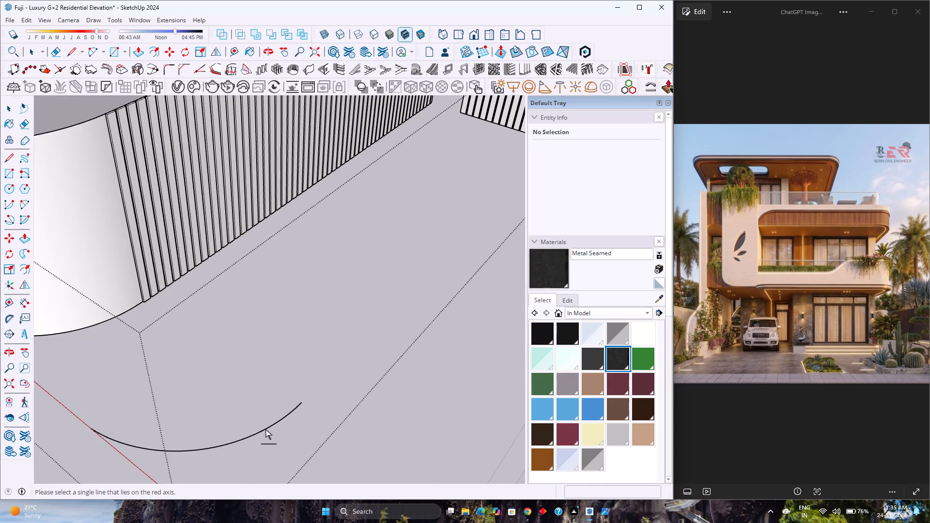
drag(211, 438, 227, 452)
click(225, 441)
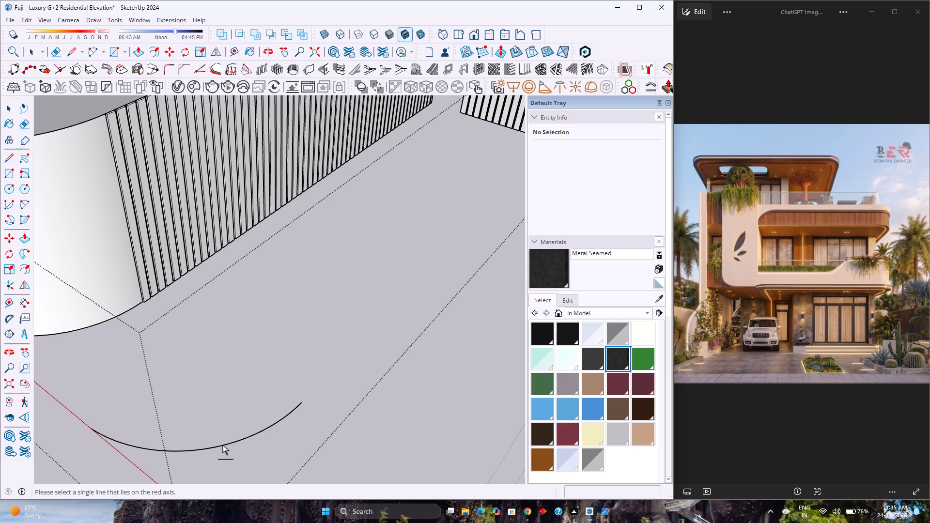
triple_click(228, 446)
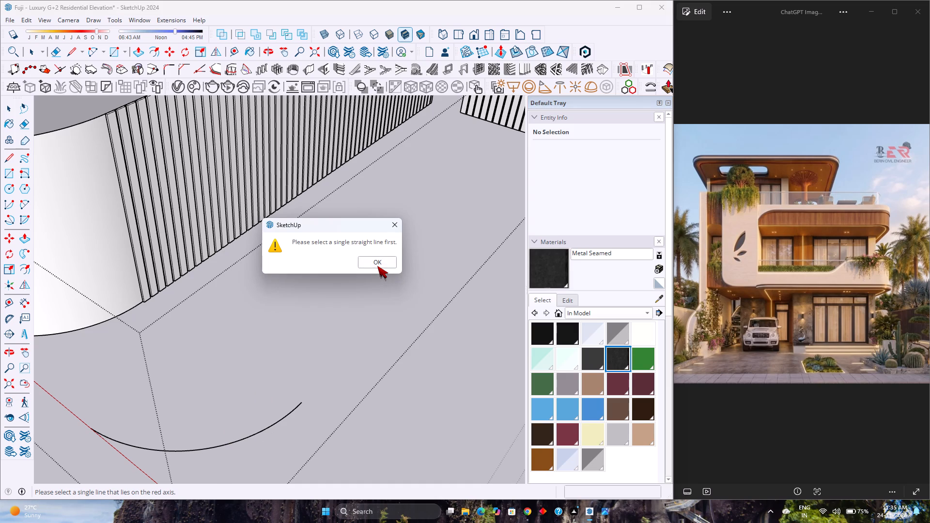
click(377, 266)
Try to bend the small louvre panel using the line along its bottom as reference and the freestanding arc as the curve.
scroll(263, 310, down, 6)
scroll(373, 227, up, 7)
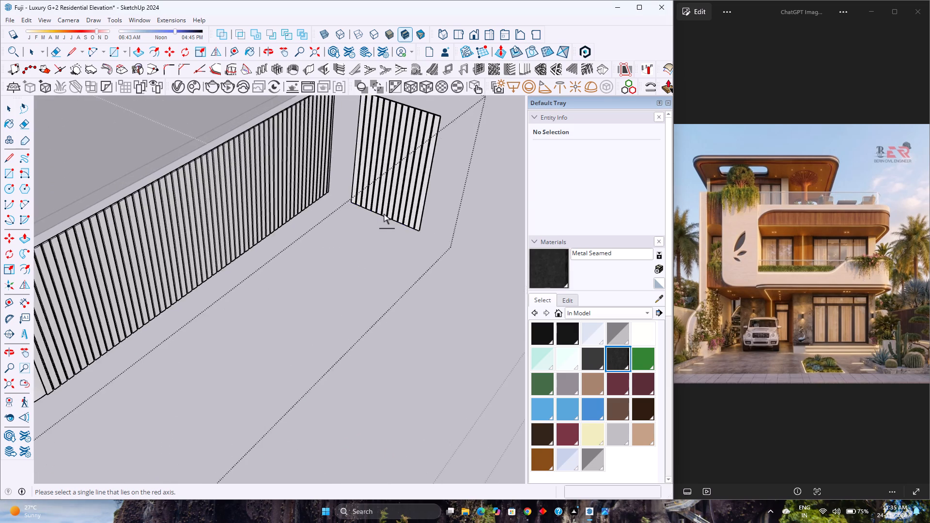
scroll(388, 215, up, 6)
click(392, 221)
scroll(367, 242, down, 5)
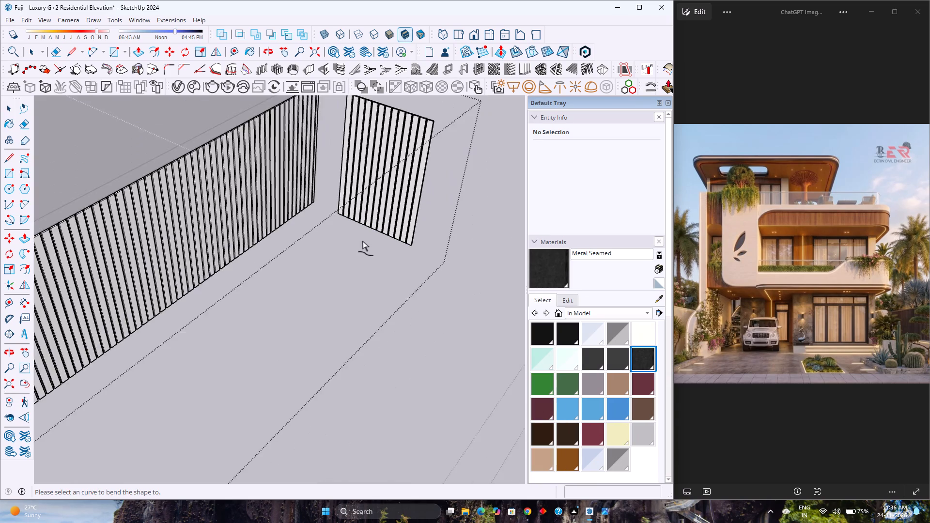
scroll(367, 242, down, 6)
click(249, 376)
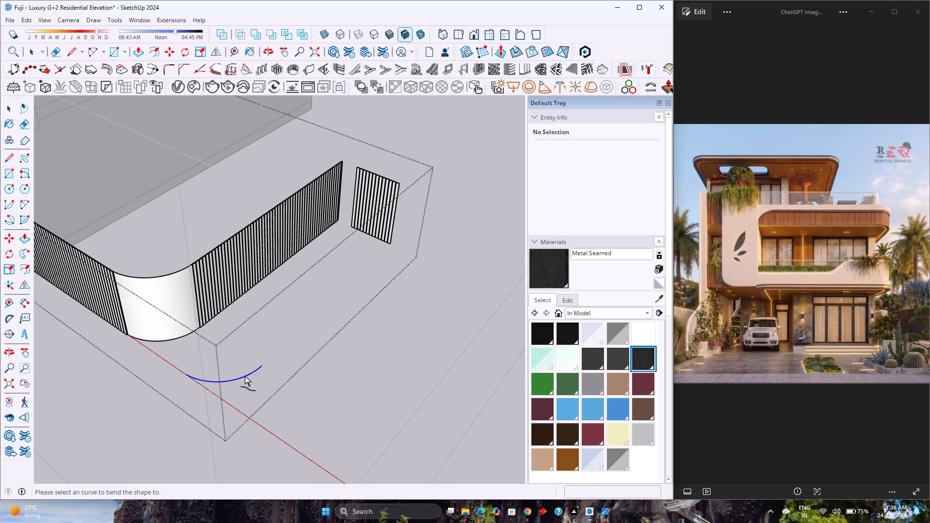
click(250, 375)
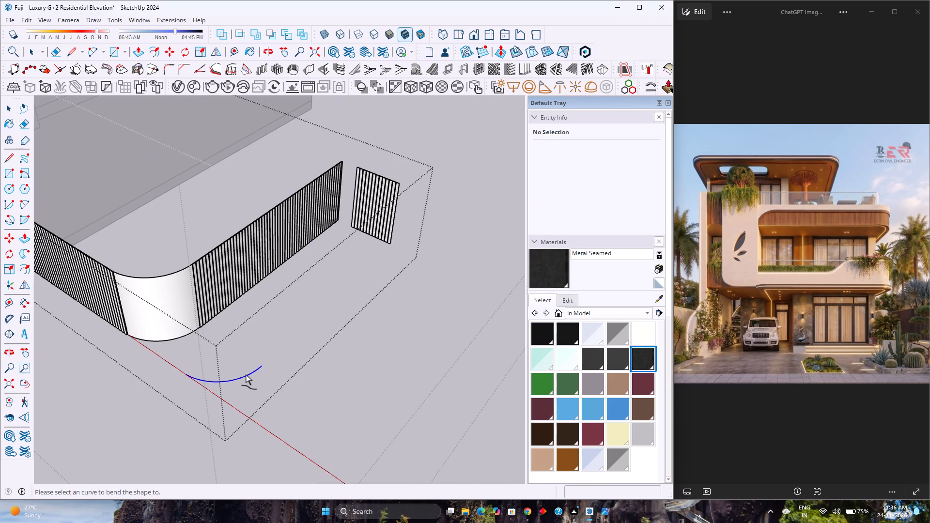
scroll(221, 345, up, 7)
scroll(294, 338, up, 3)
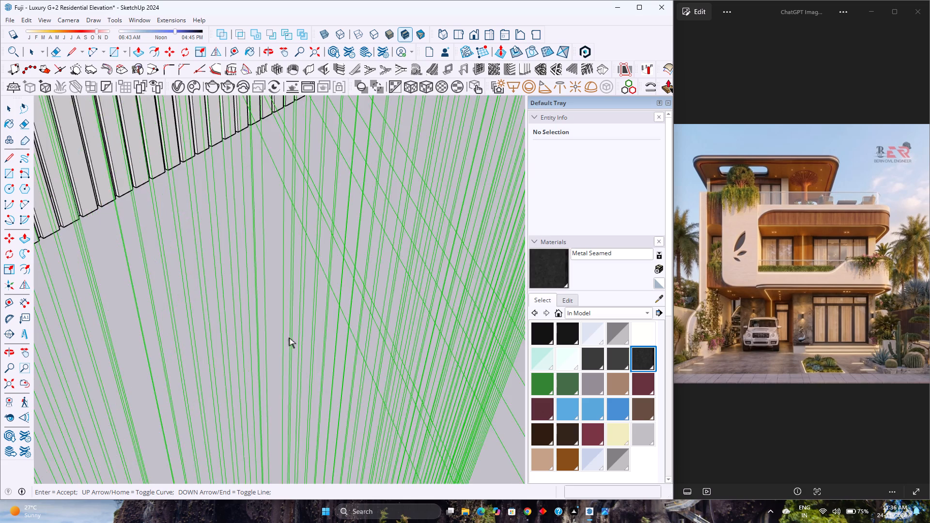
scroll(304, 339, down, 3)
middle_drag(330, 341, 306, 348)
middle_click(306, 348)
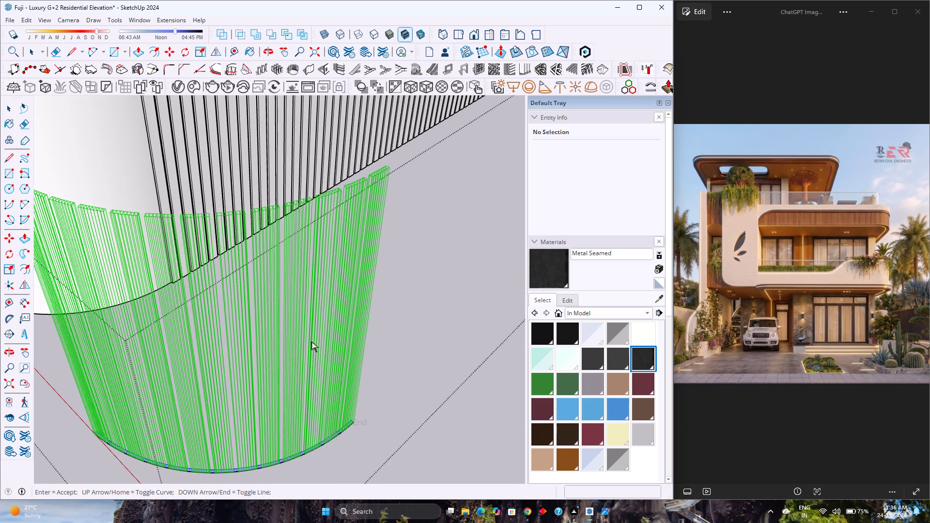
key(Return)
Check around the arc and the small louvre panel, and leave the open group's editing context.
scroll(325, 355, down, 5)
middle_drag(318, 375, 310, 366)
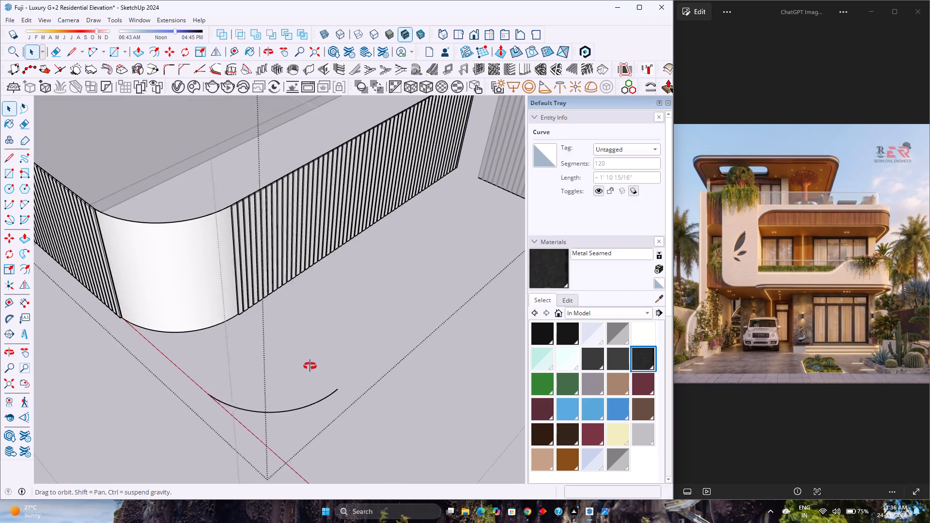
middle_drag(310, 366, 296, 323)
middle_click(296, 323)
scroll(304, 348, up, 4)
scroll(294, 309, down, 5)
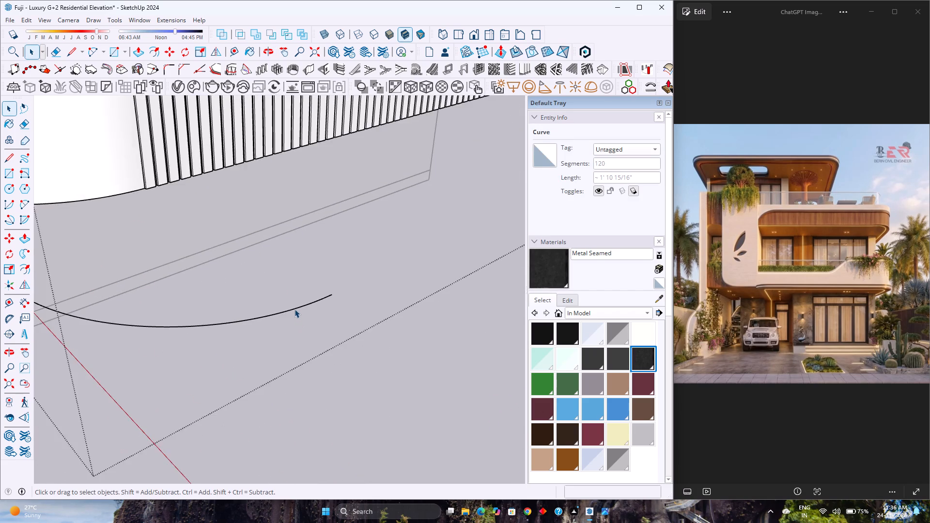
scroll(294, 309, down, 4)
click(316, 340)
scroll(314, 339, down, 8)
scroll(407, 266, up, 3)
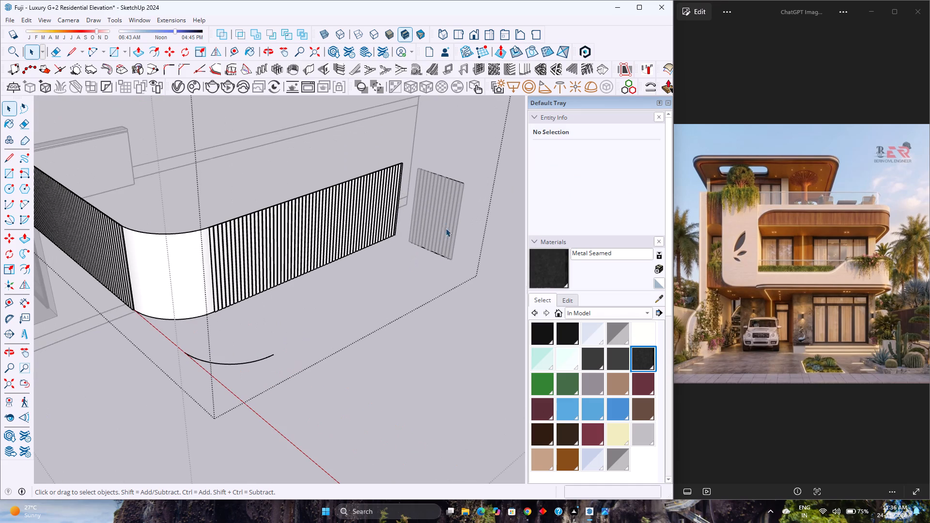
key(Escape)
key(Escape)
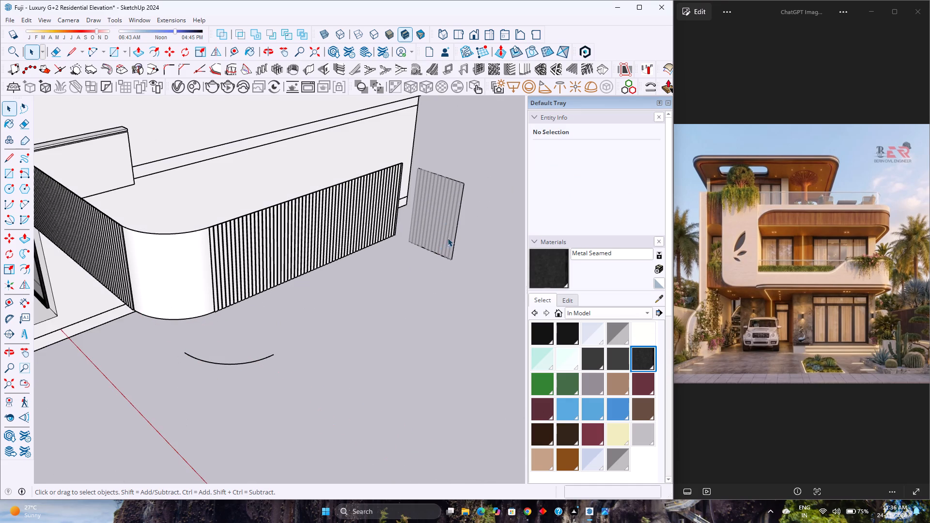
scroll(450, 238, up, 4)
click(413, 333)
double_click(405, 352)
key(Escape)
key(Escape)
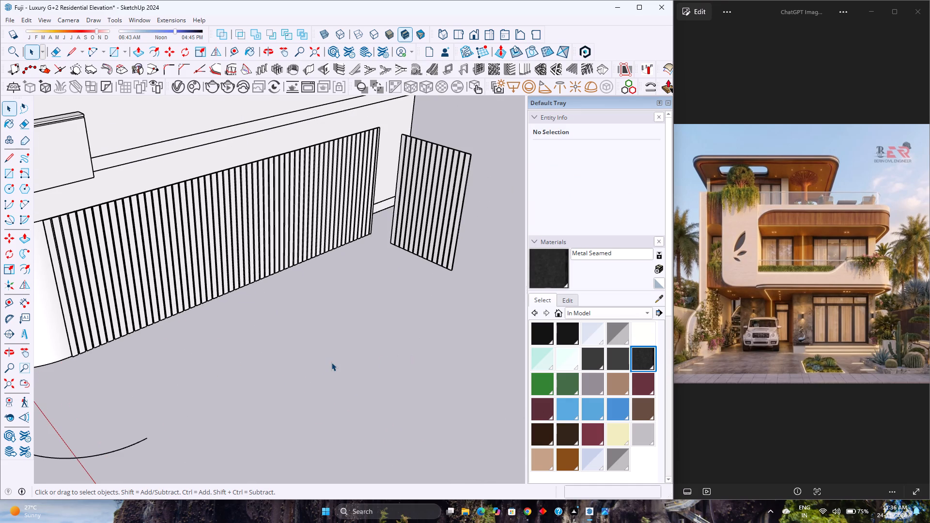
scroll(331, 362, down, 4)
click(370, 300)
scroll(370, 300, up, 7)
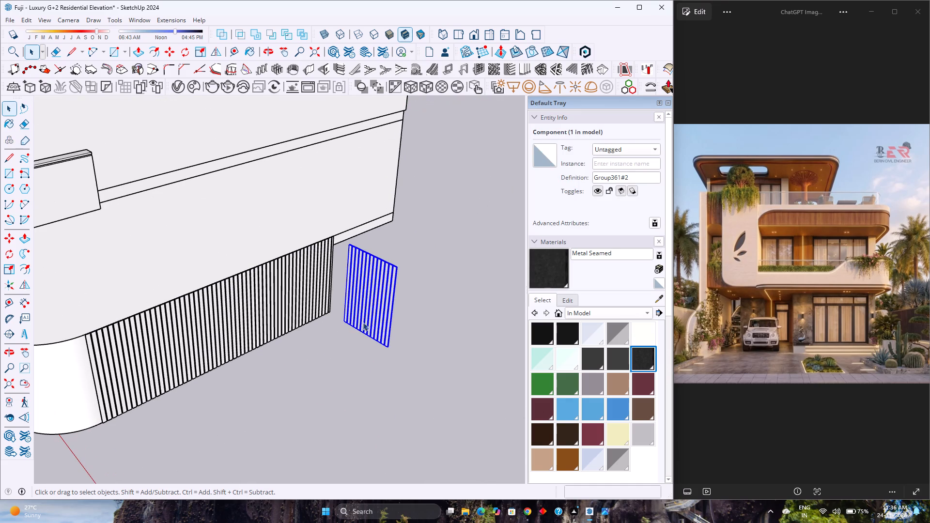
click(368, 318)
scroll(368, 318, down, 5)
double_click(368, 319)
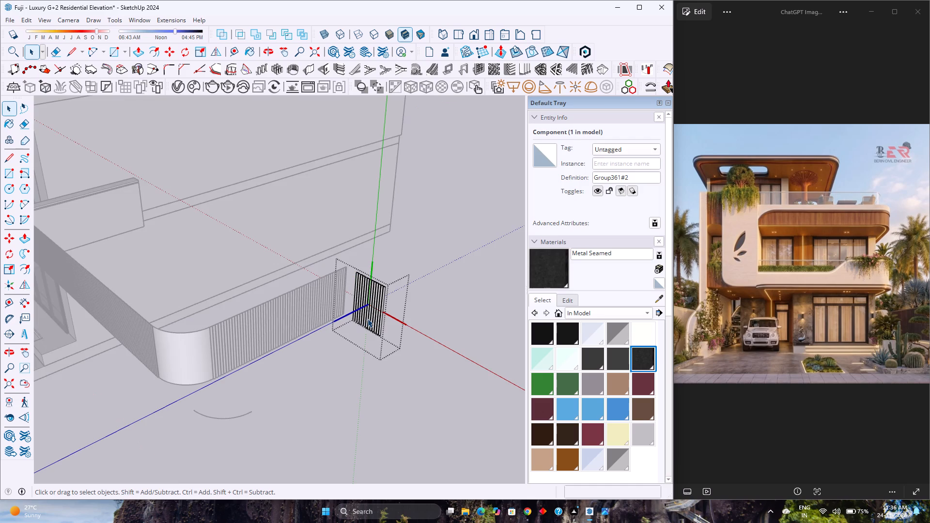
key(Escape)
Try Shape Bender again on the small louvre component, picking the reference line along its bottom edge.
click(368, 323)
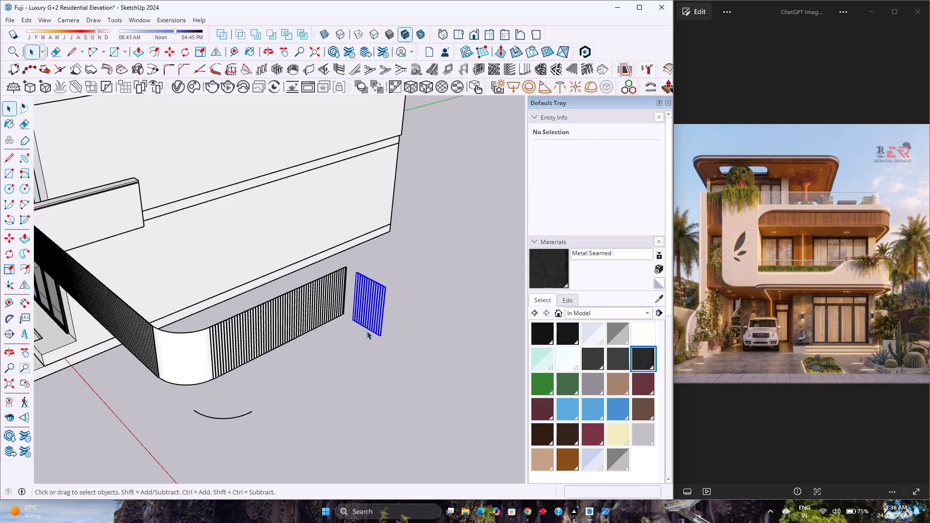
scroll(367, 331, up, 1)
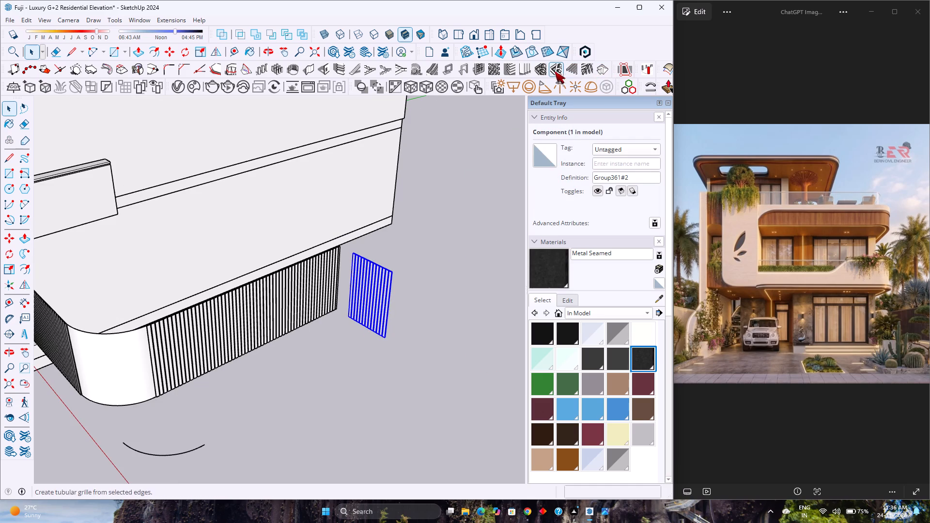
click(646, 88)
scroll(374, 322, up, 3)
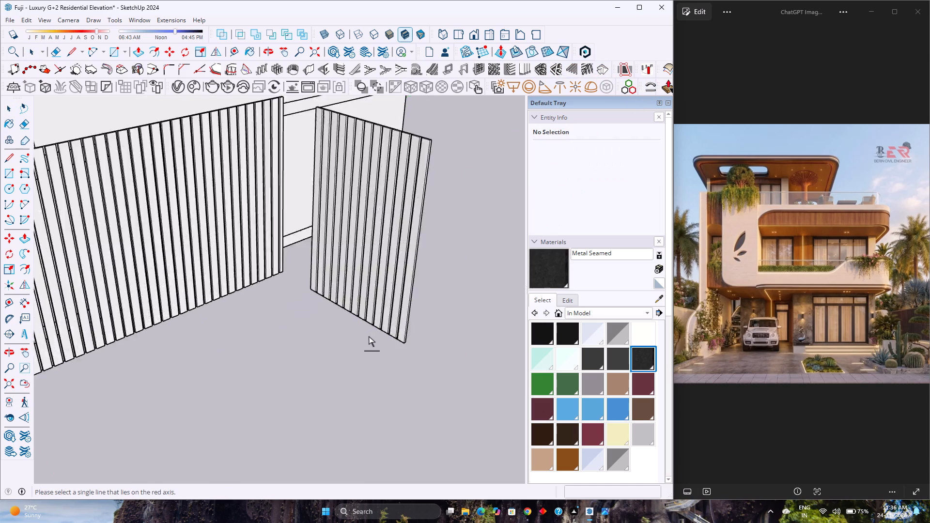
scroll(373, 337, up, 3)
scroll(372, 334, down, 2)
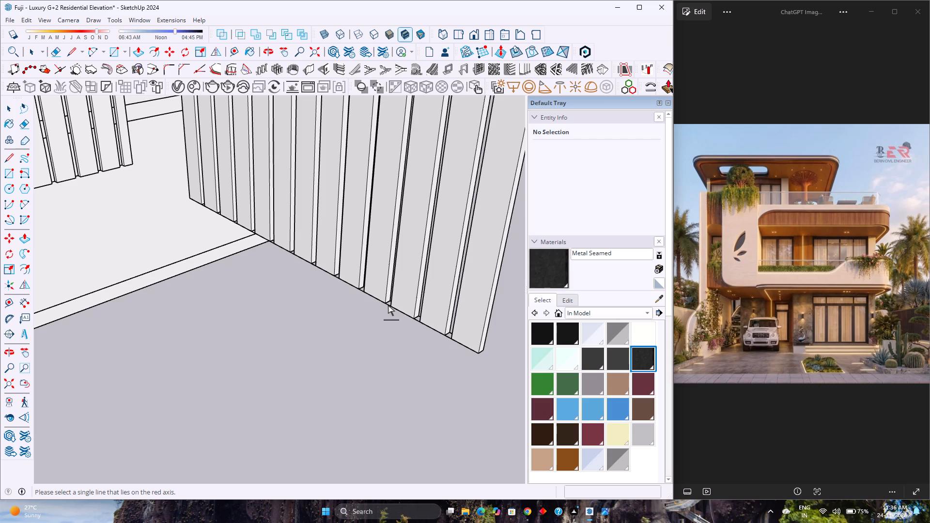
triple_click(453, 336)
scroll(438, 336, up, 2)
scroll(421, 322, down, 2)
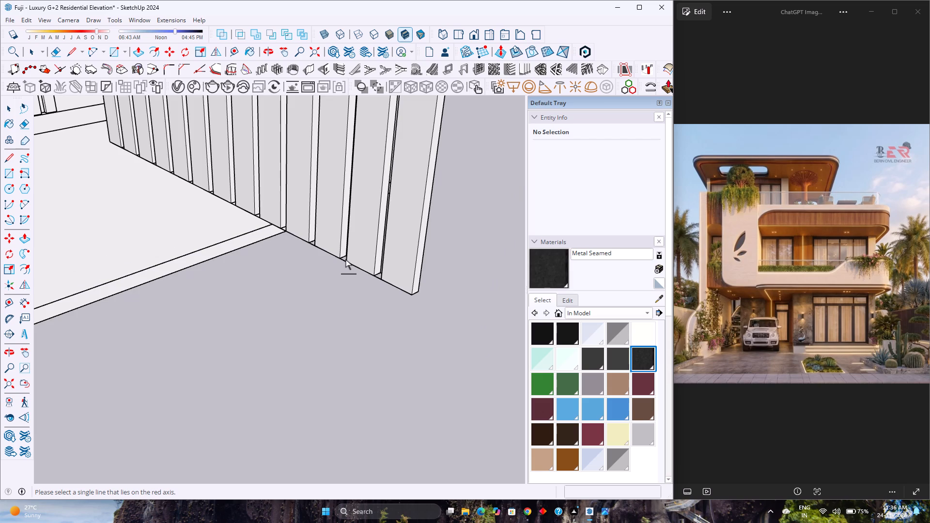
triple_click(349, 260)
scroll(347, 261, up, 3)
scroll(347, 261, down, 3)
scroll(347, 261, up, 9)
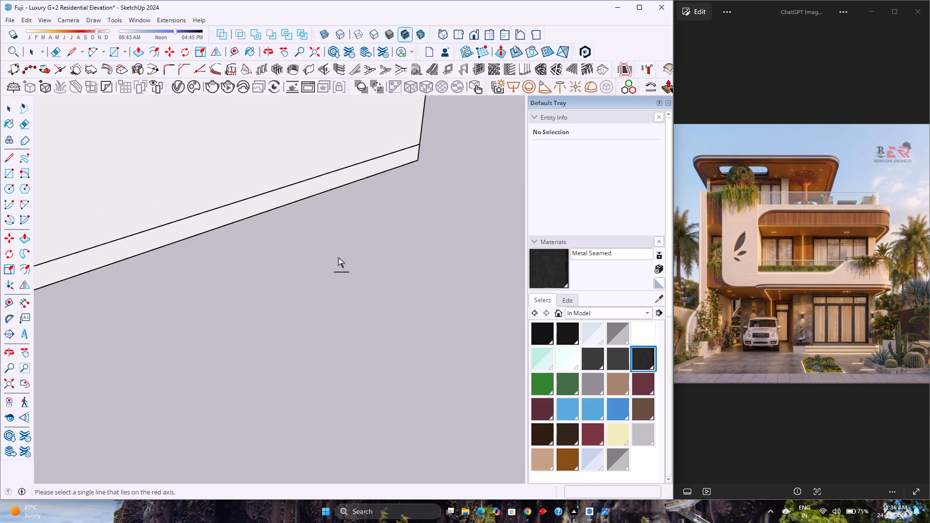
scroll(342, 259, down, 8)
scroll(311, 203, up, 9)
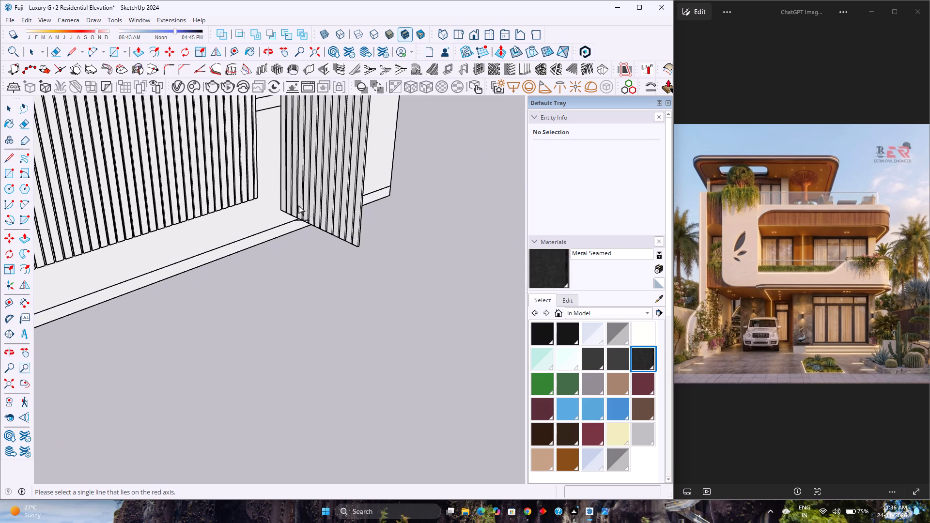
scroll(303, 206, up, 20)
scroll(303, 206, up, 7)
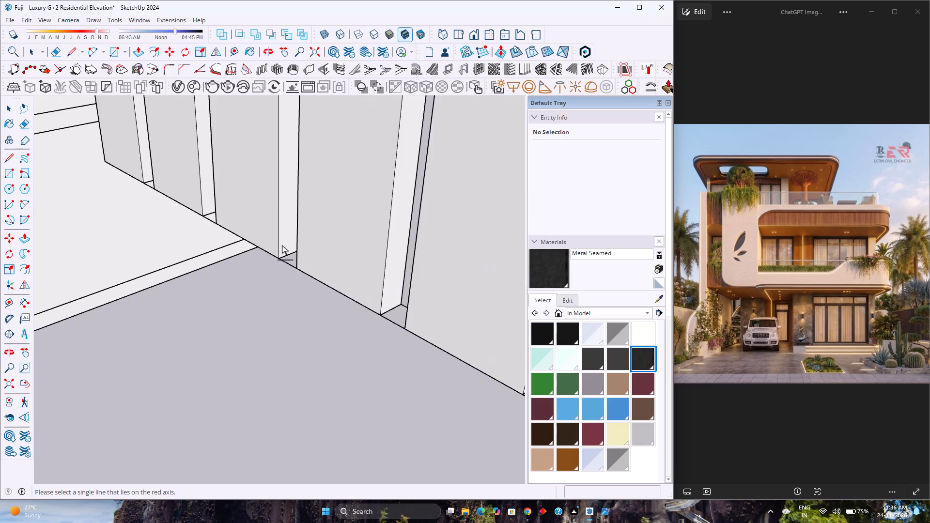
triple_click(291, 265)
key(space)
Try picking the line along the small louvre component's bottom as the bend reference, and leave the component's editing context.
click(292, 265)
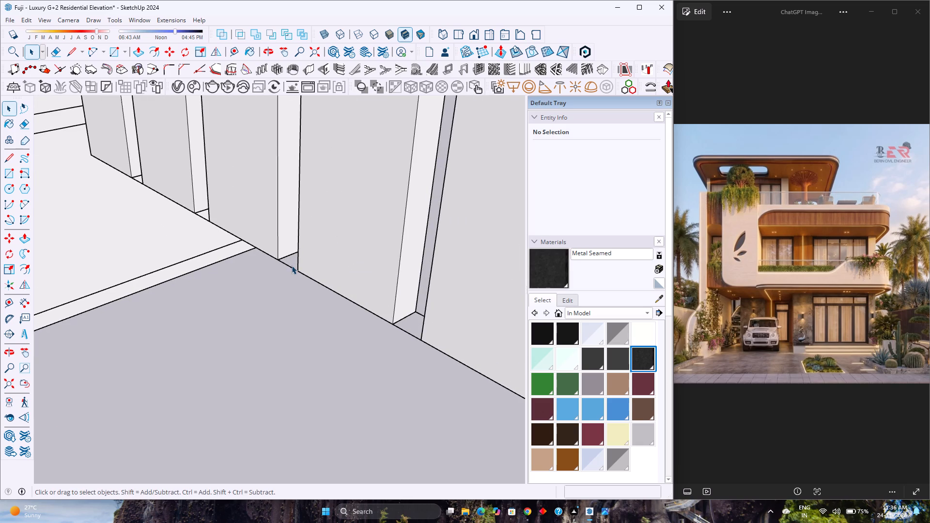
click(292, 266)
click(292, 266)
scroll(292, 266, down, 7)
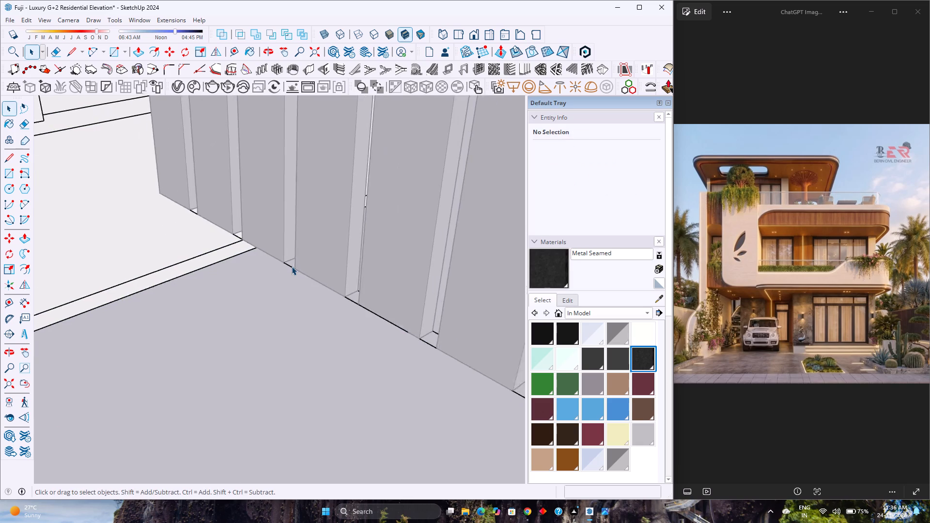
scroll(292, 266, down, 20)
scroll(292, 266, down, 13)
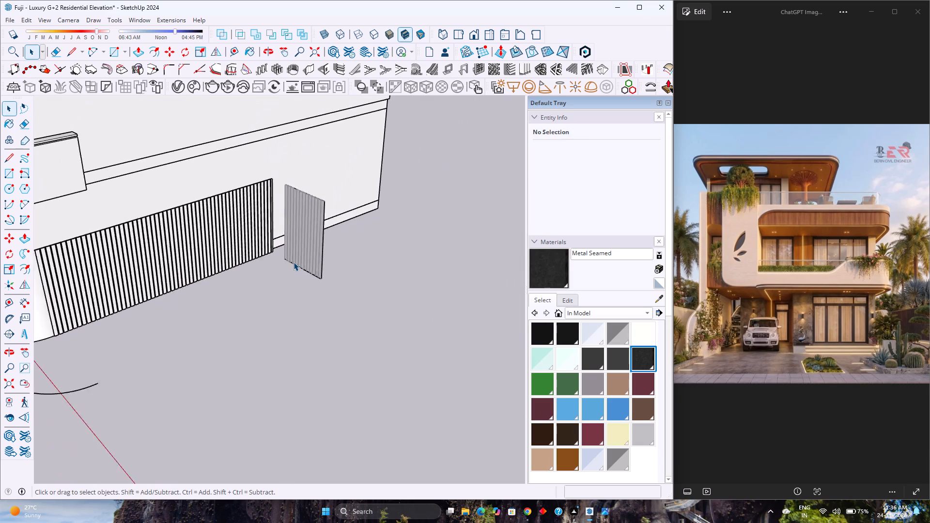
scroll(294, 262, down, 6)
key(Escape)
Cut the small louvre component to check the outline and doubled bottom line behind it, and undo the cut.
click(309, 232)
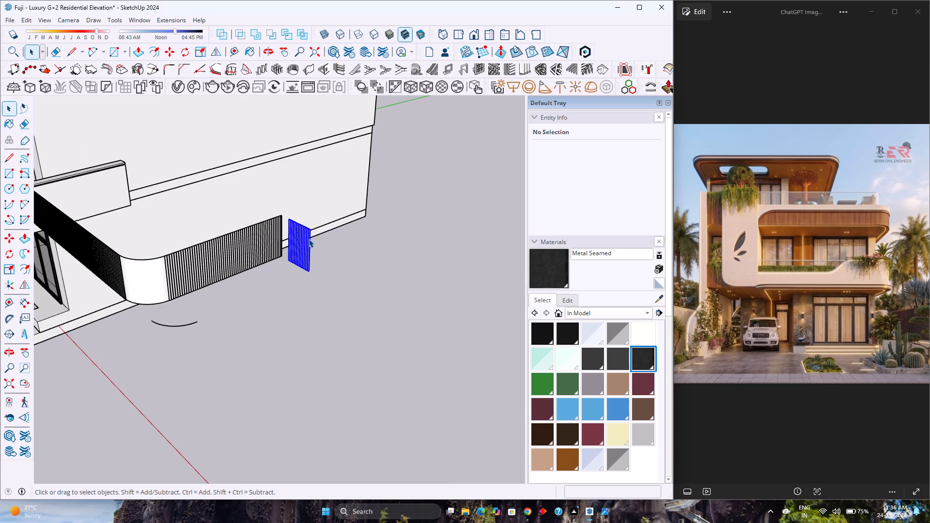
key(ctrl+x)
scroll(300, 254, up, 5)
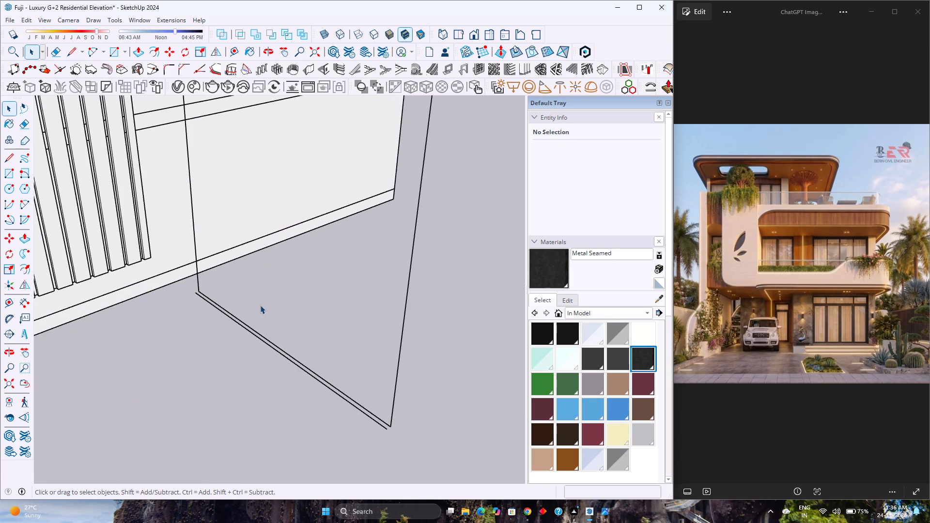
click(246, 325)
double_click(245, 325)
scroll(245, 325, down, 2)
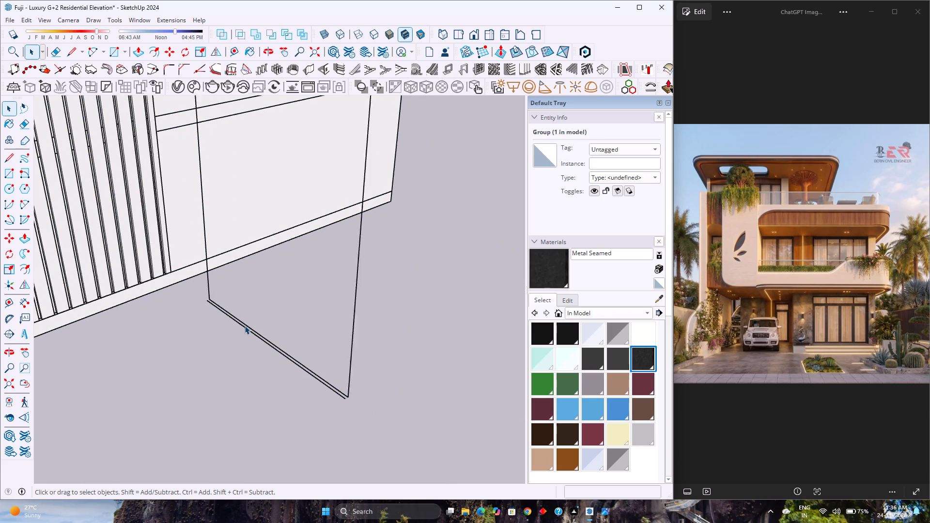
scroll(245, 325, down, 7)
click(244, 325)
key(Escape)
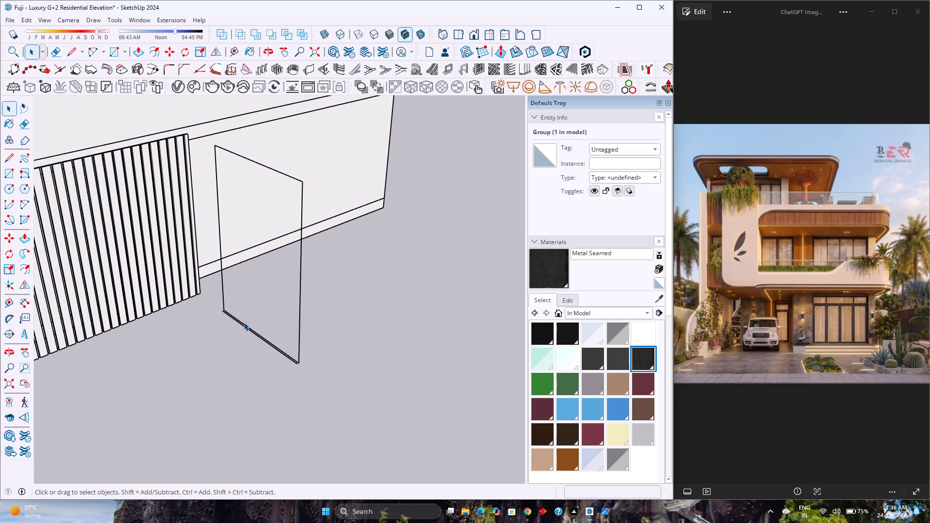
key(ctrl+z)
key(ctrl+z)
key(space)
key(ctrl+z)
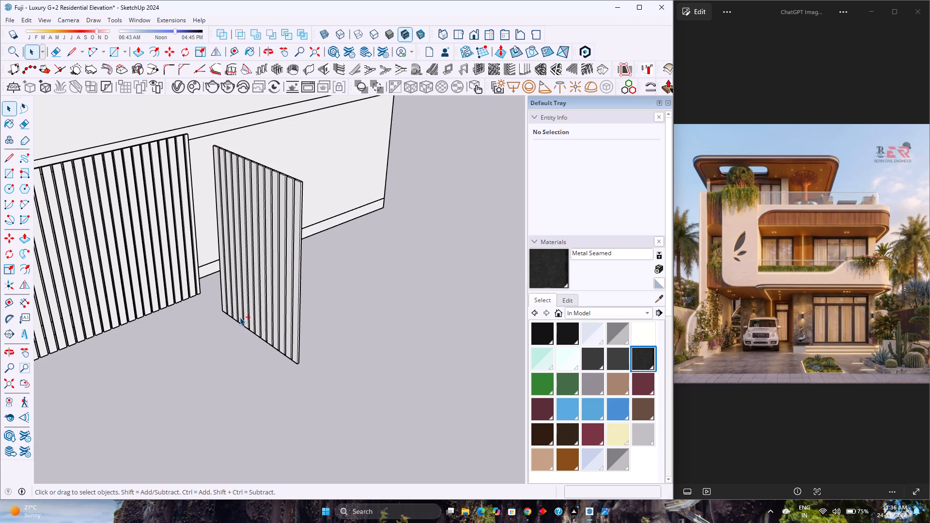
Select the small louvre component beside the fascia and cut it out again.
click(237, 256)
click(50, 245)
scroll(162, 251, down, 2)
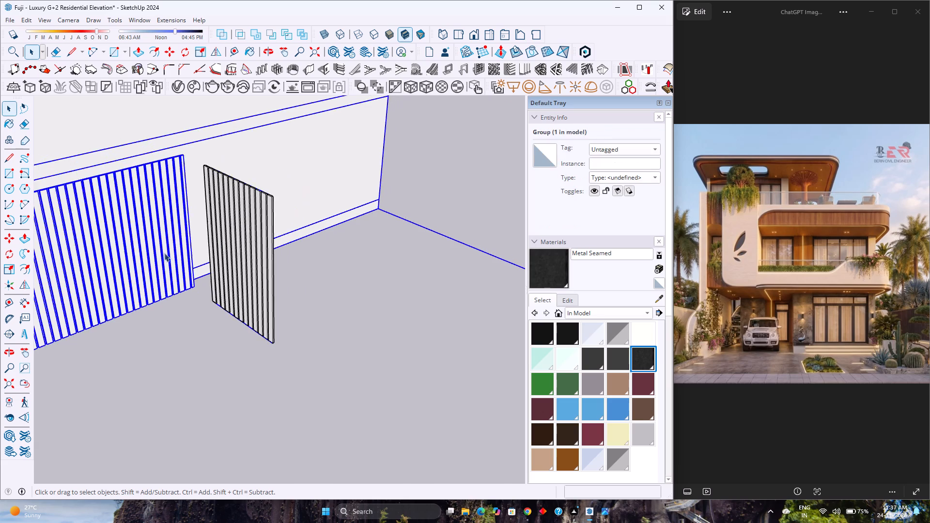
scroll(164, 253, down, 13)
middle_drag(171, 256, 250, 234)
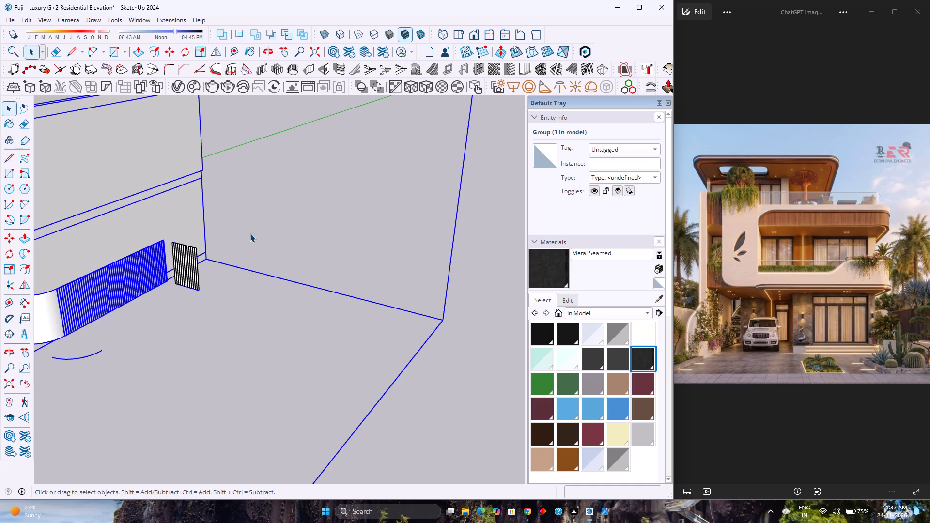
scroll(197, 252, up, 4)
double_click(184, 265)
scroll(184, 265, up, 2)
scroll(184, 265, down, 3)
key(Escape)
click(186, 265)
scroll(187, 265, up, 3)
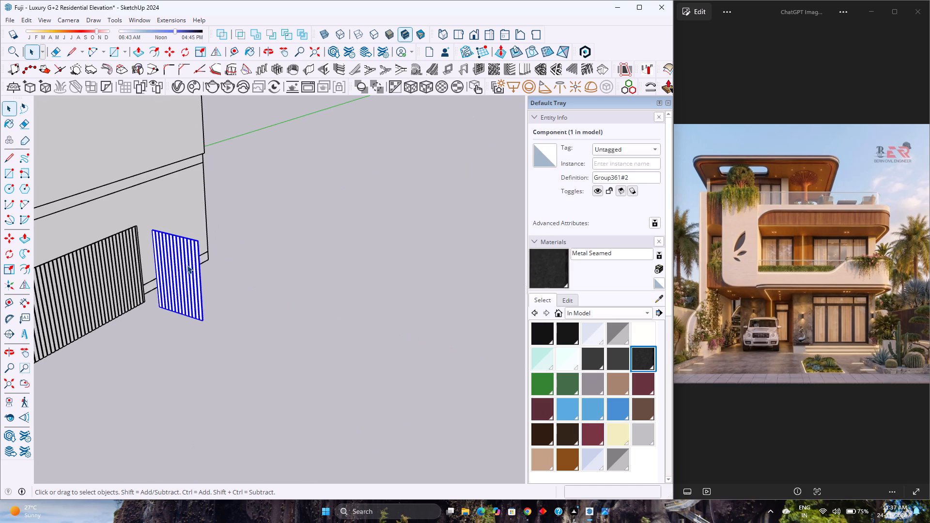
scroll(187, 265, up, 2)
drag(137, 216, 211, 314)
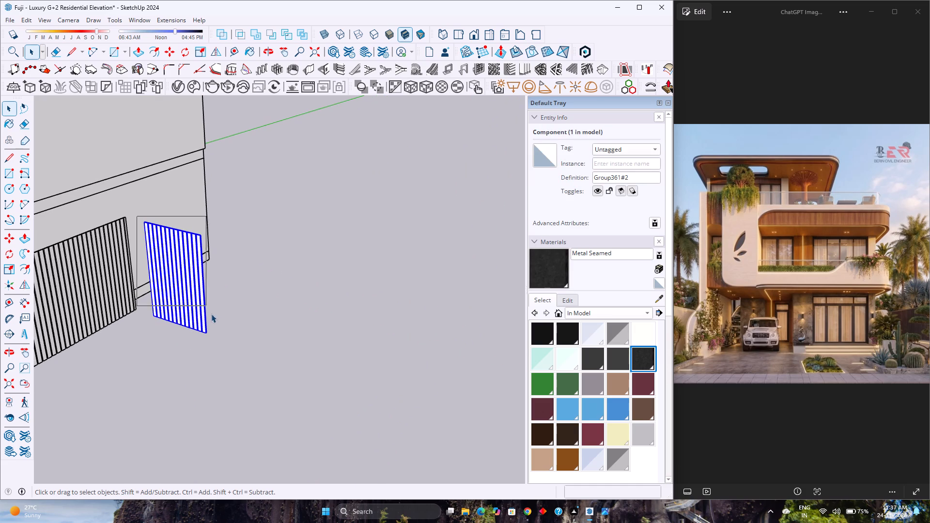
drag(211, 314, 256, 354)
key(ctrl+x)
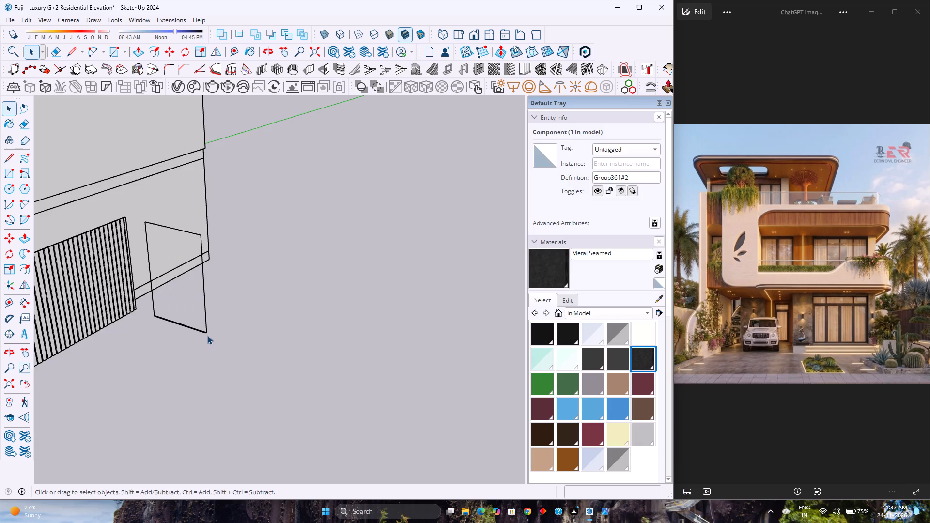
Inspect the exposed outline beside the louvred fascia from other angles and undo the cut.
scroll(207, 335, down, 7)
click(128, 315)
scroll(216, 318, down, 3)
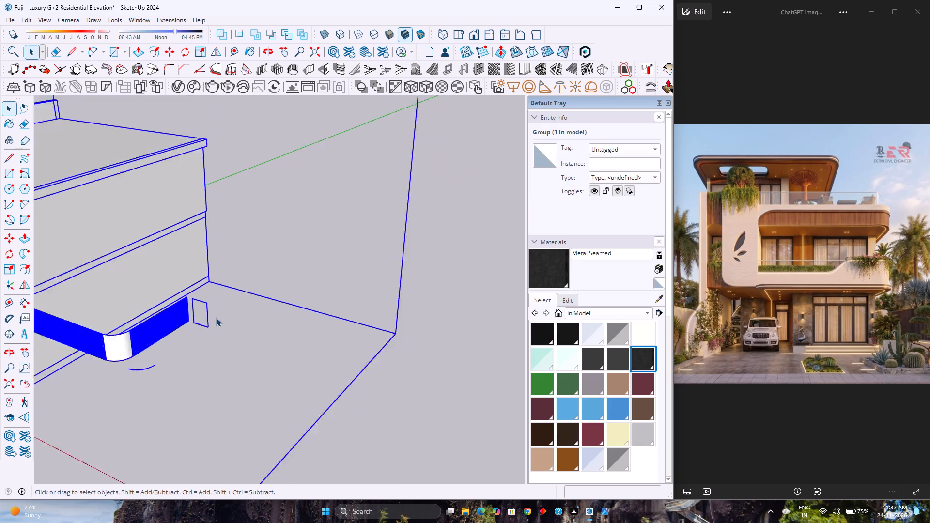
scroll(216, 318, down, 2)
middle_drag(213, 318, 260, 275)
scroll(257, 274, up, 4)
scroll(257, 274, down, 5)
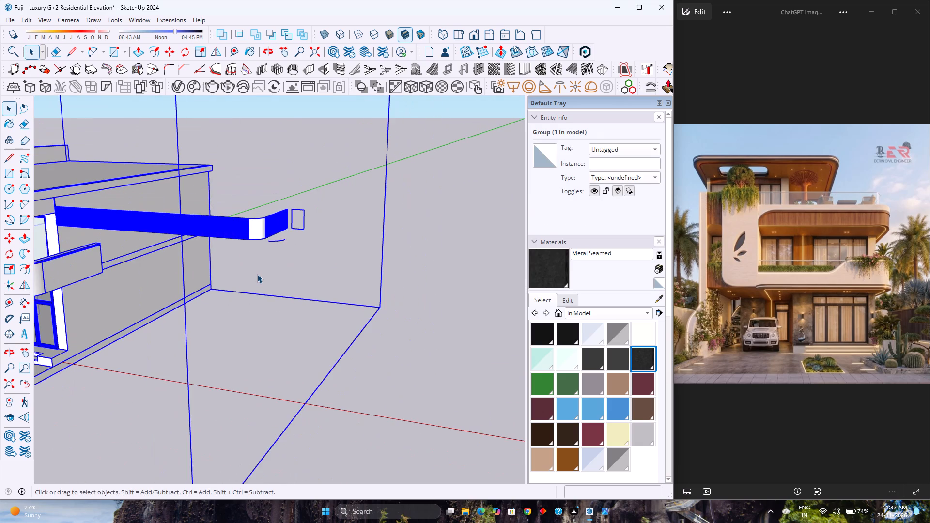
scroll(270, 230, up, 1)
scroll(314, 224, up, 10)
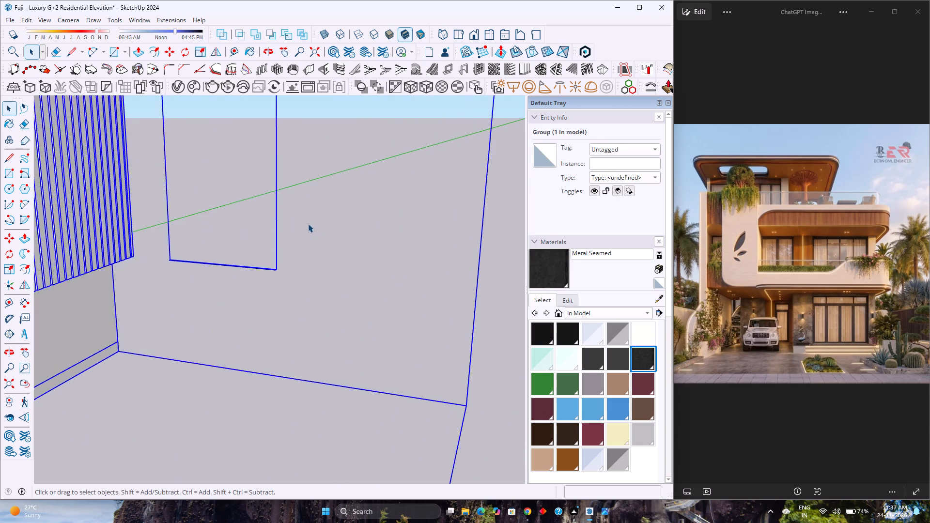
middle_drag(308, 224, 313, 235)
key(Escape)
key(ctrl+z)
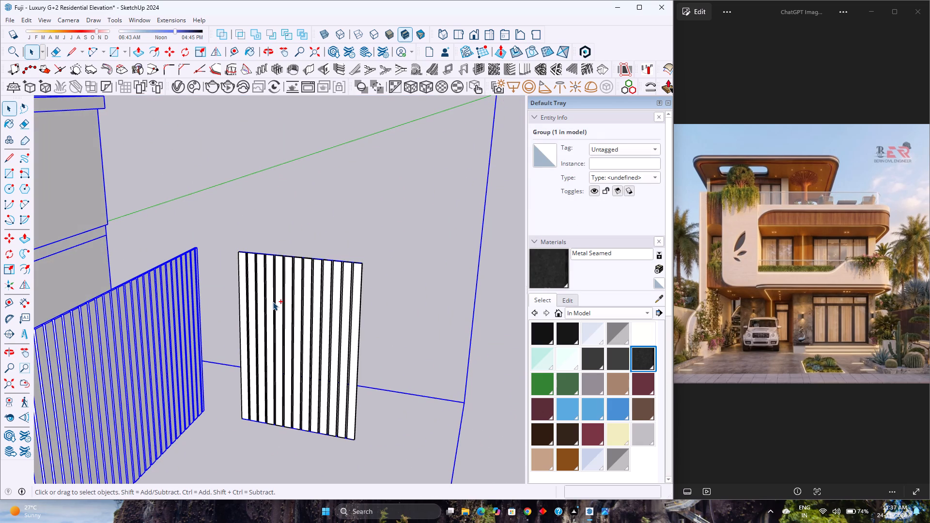
Cut the small louvre component beside the fascia to the clipboard, leaving the outline behind it.
key(space)
click(320, 314)
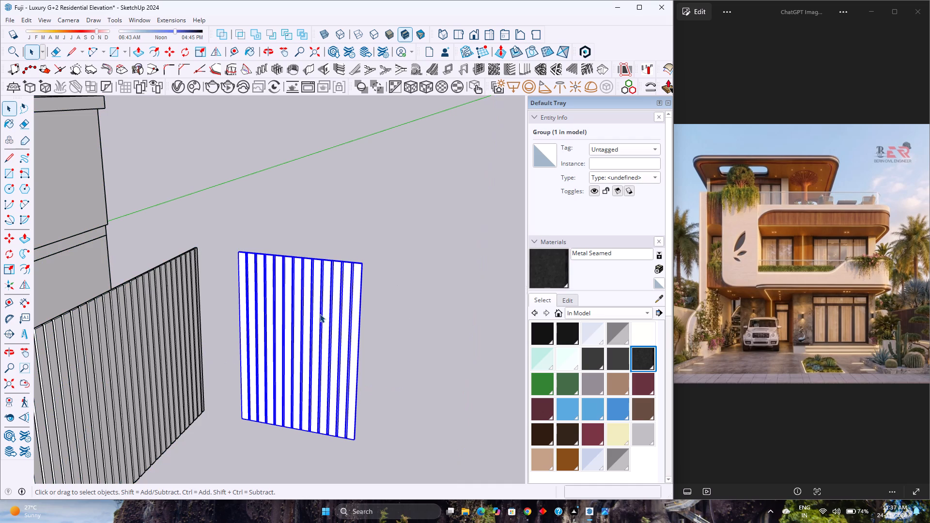
drag(217, 236, 418, 470)
scroll(341, 449, up, 5)
scroll(340, 448, down, 6)
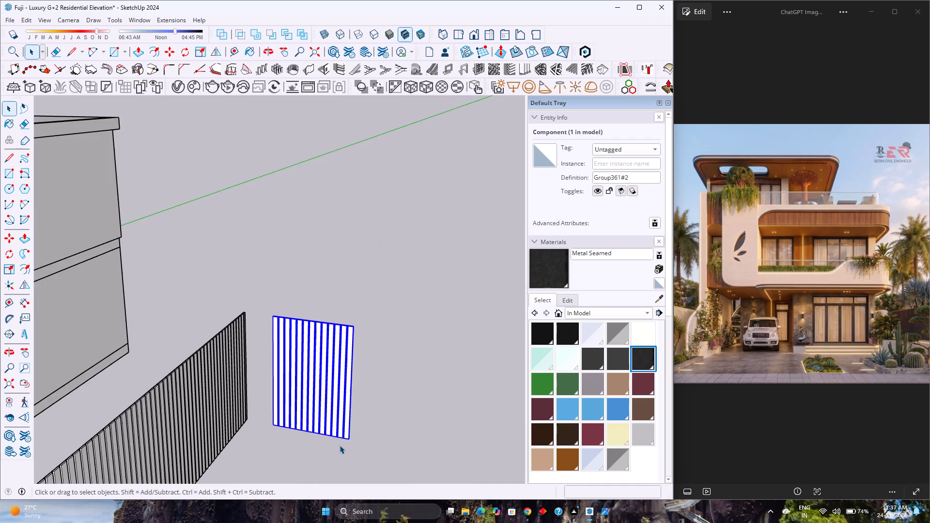
key(ctrl+x)
Open the group holding the leftover panel outline and delete one of the two parallel lines along its bottom.
click(338, 439)
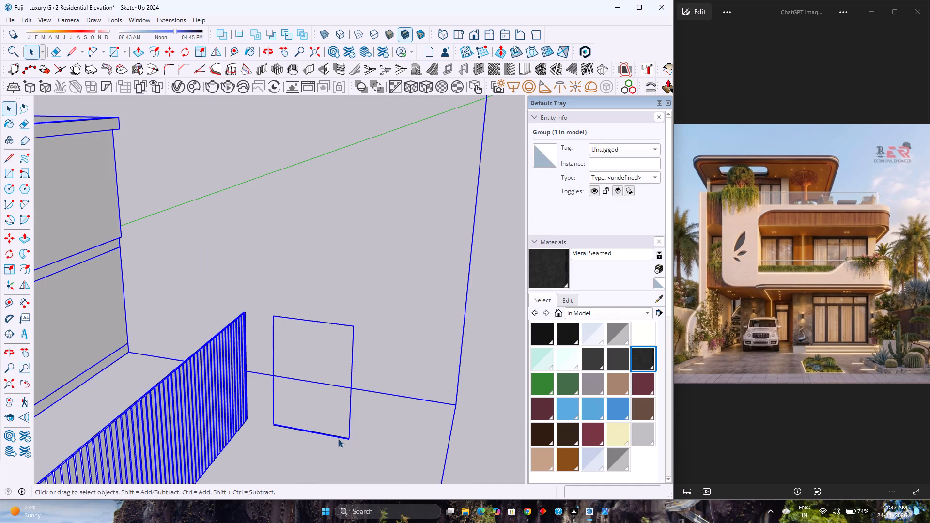
double_click(338, 439)
double_click(338, 435)
scroll(338, 436, up, 5)
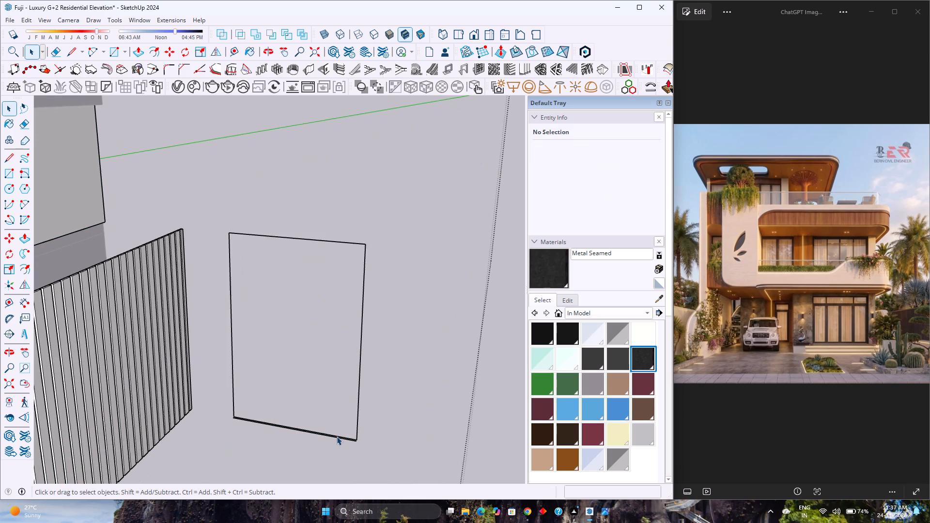
click(337, 436)
scroll(337, 437, up, 3)
double_click(337, 437)
scroll(338, 437, up, 3)
click(338, 437)
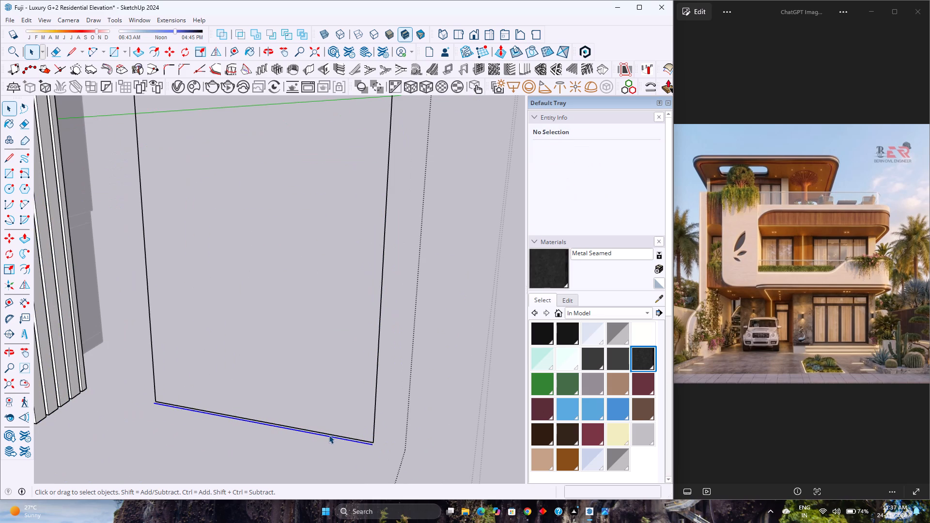
scroll(270, 423, up, 3)
click(270, 423)
middle_drag(259, 431, 235, 446)
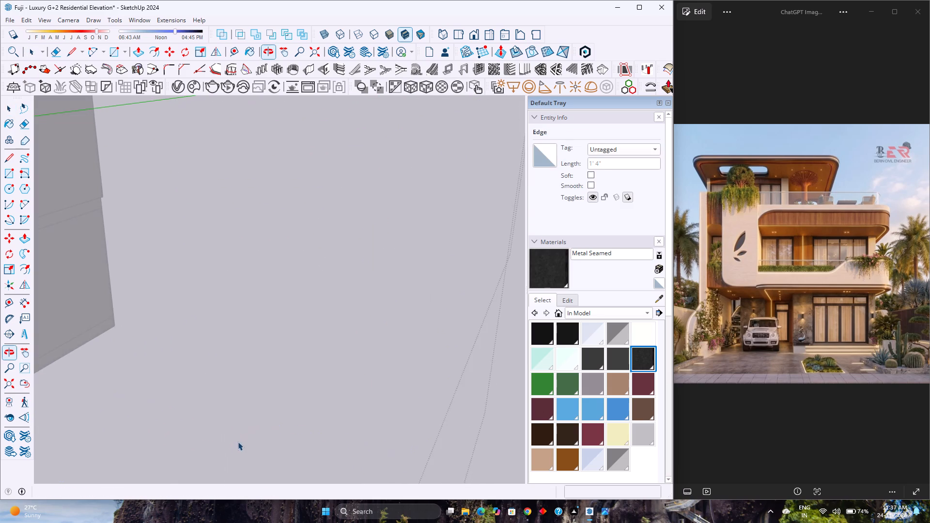
scroll(246, 432, down, 15)
scroll(208, 398, down, 3)
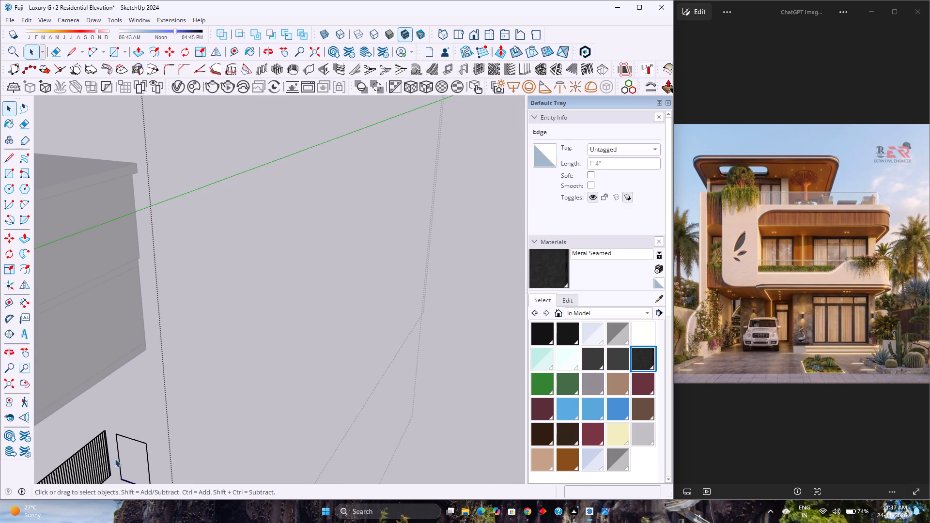
shift+middle_drag(120, 456, 188, 354)
scroll(182, 332, up, 8)
key(space)
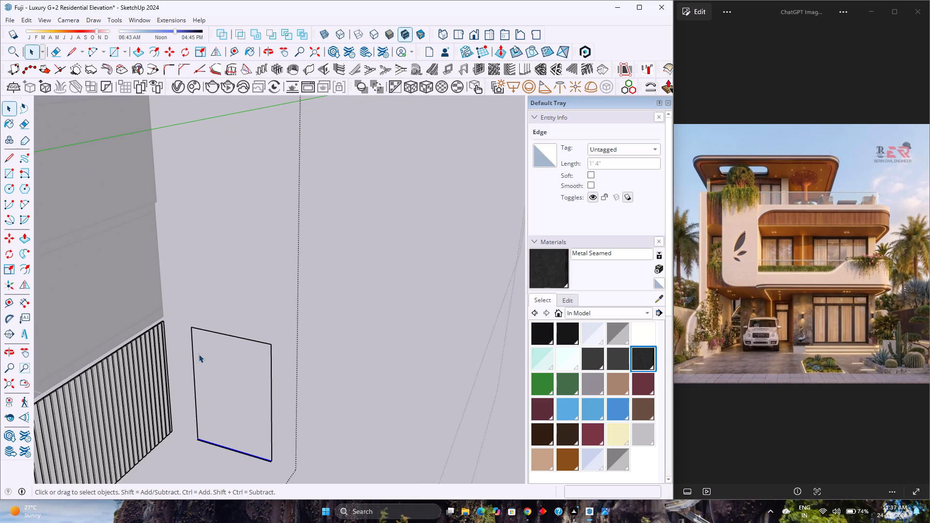
key(Delete)
Delete the three connected edges left from the panel outline, keeping only the line along the bottom.
middle_drag(198, 427, 181, 451)
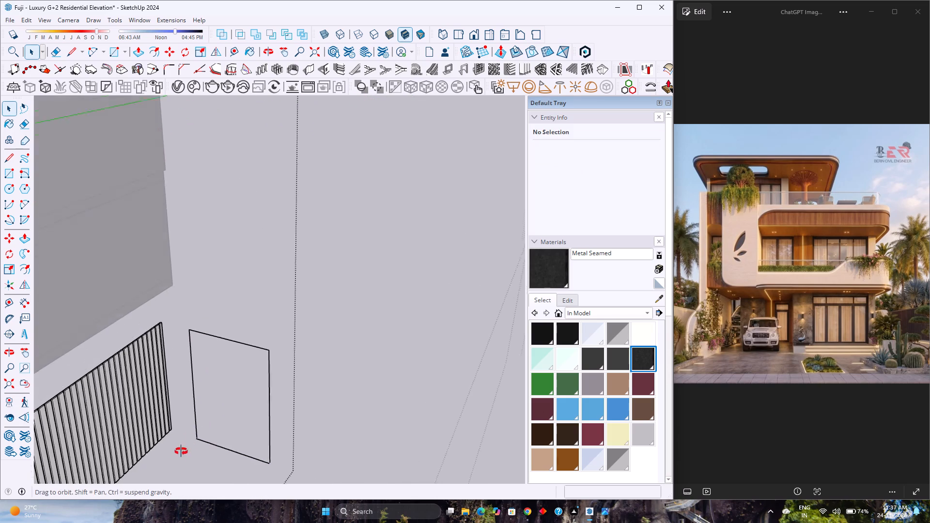
middle_drag(181, 451, 163, 473)
middle_click(163, 473)
scroll(207, 464, up, 4)
scroll(154, 401, up, 1)
click(181, 394)
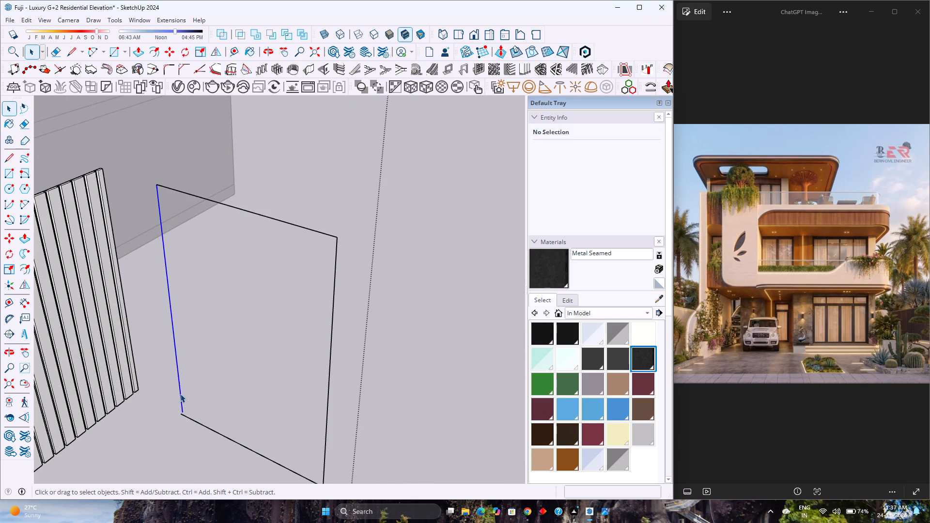
triple_click(180, 394)
key(Delete)
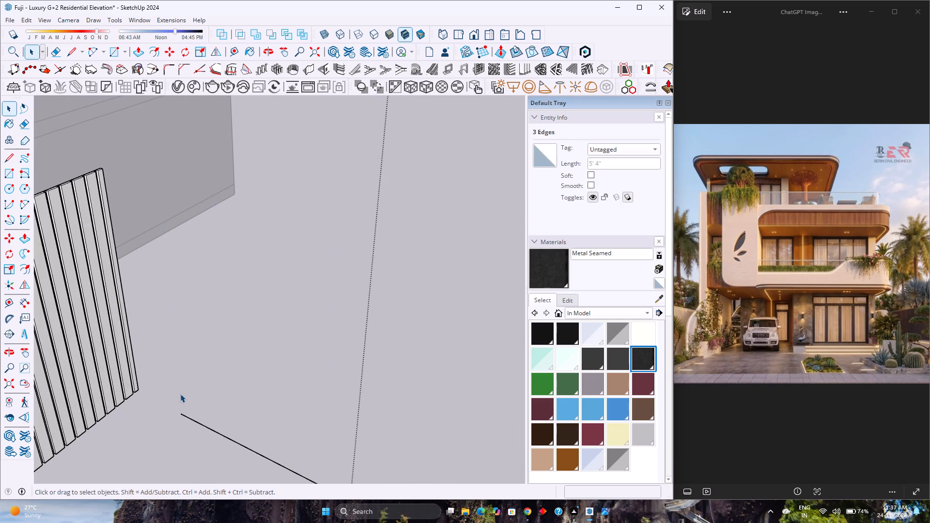
Paste the small louvre component inside the open group with its lower corner on the end of the remaining line.
key(ctrl+v)
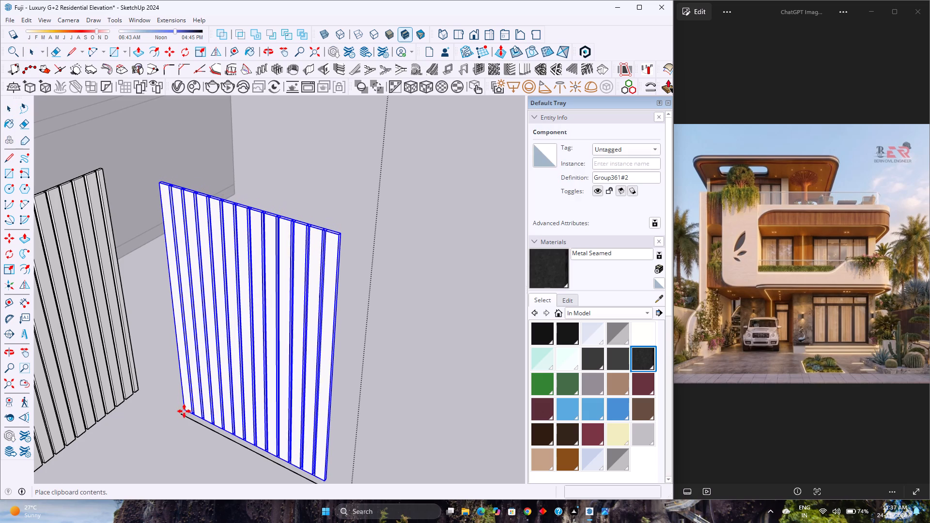
click(182, 413)
scroll(182, 396, down, 8)
key(space)
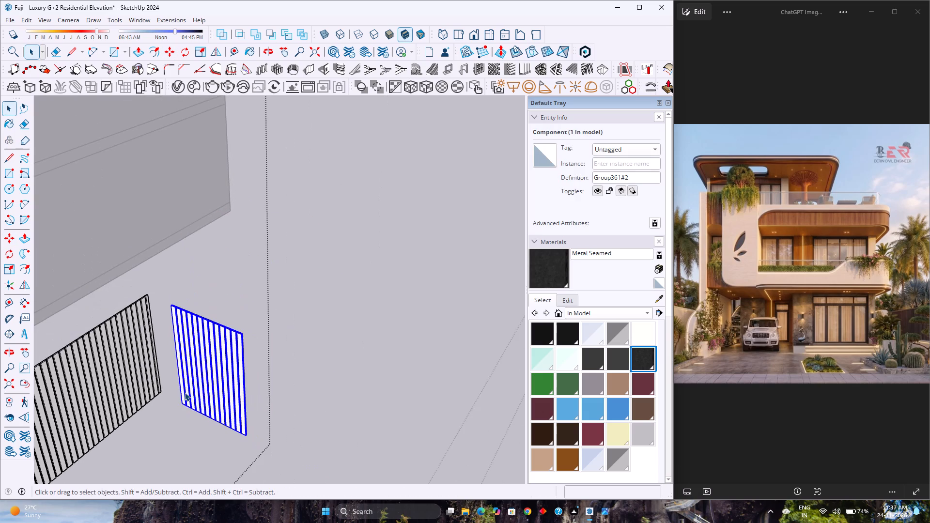
Bend the louvre component with Shape Bender, using its bottom line as reference and the freestanding arc near the corner as curve.
middle_drag(185, 391, 247, 301)
scroll(336, 268, down, 9)
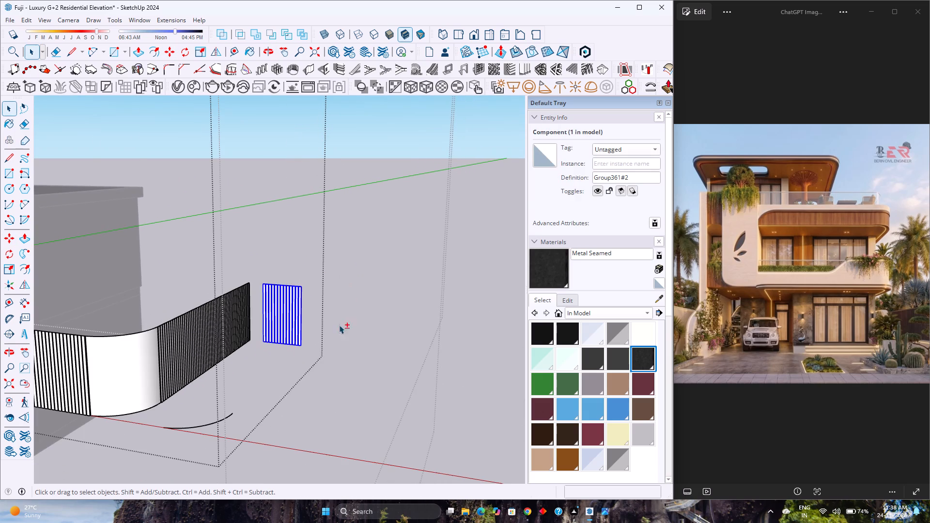
click(653, 91)
scroll(282, 340, up, 14)
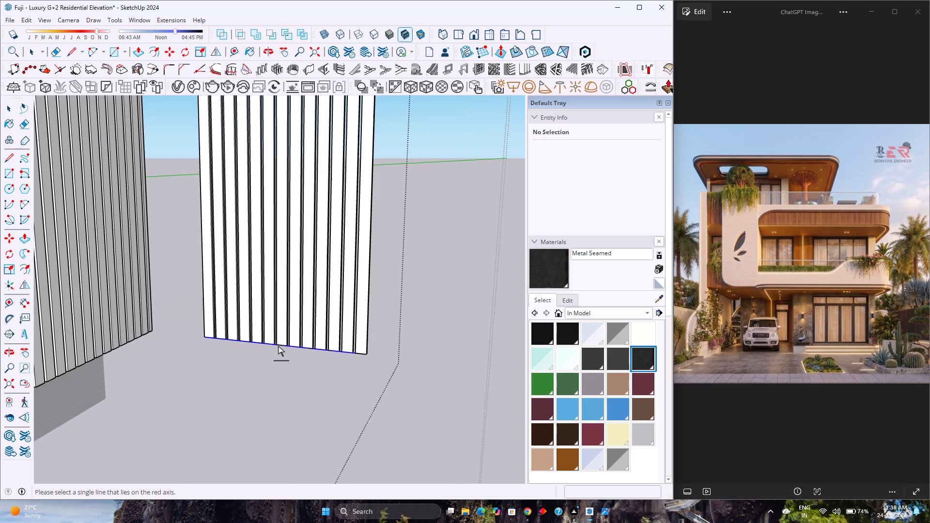
click(283, 347)
scroll(283, 347, down, 16)
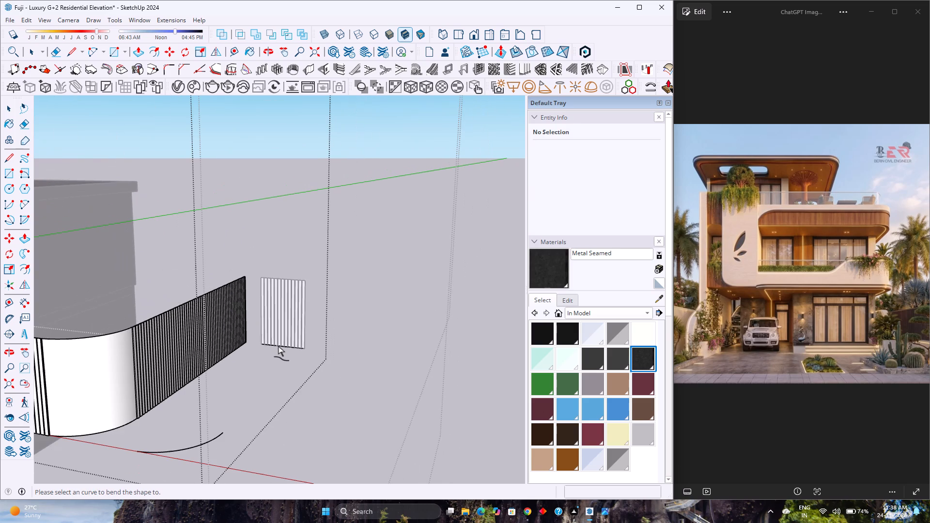
click(211, 442)
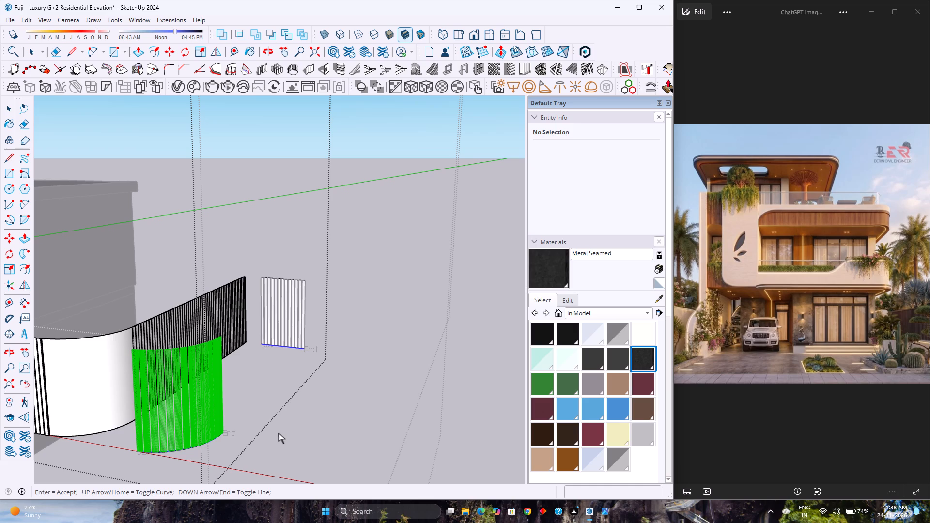
key(Return)
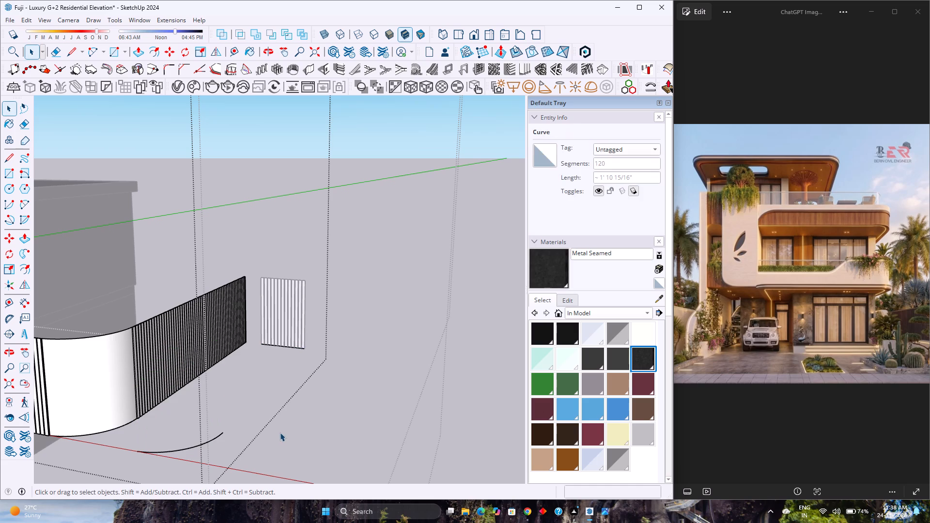
Inspect the louvre component's bottom line and the freestanding arc against the building's curved corner.
click(294, 348)
click(218, 437)
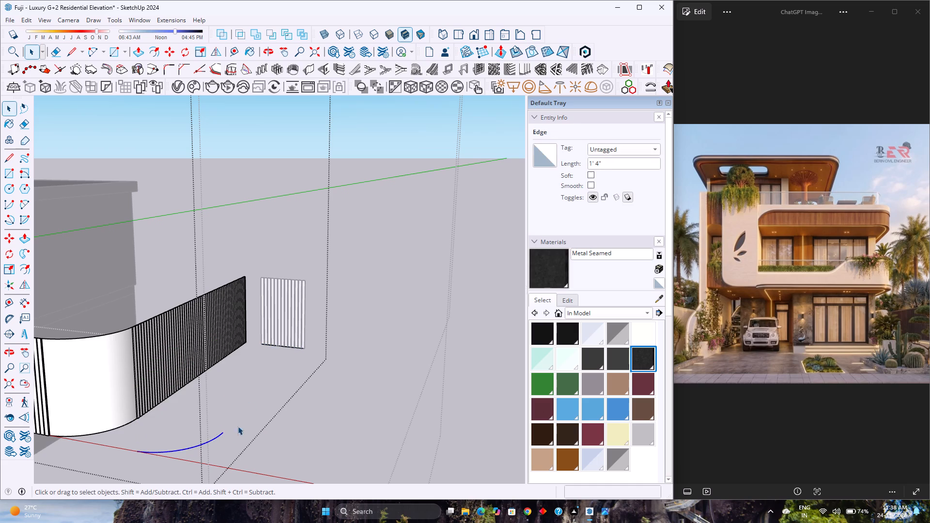
middle_drag(245, 424, 127, 437)
scroll(164, 422, down, 5)
shift+middle_drag(164, 421, 313, 367)
middle_drag(321, 368, 139, 396)
shift+scroll(318, 349, up, 6)
shift+middle_drag(214, 363, 231, 377)
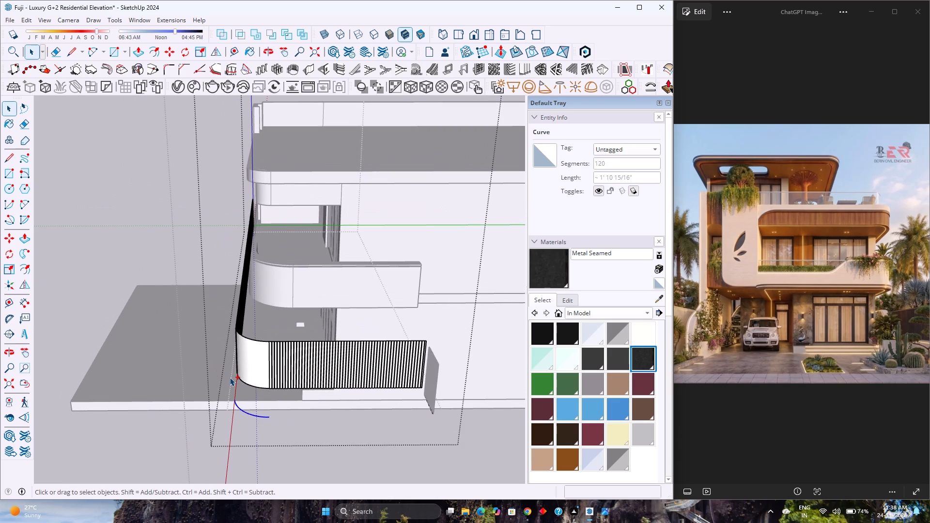
key(ctrl+z)
key(space)
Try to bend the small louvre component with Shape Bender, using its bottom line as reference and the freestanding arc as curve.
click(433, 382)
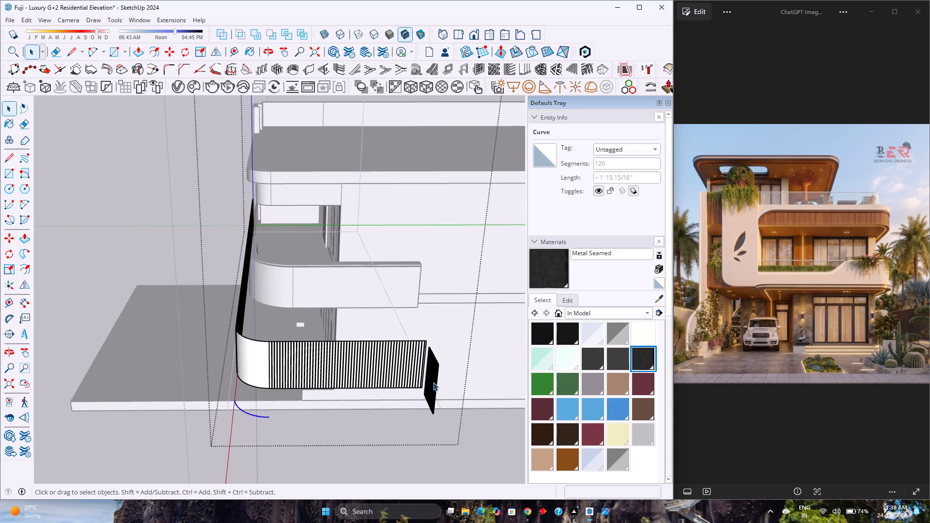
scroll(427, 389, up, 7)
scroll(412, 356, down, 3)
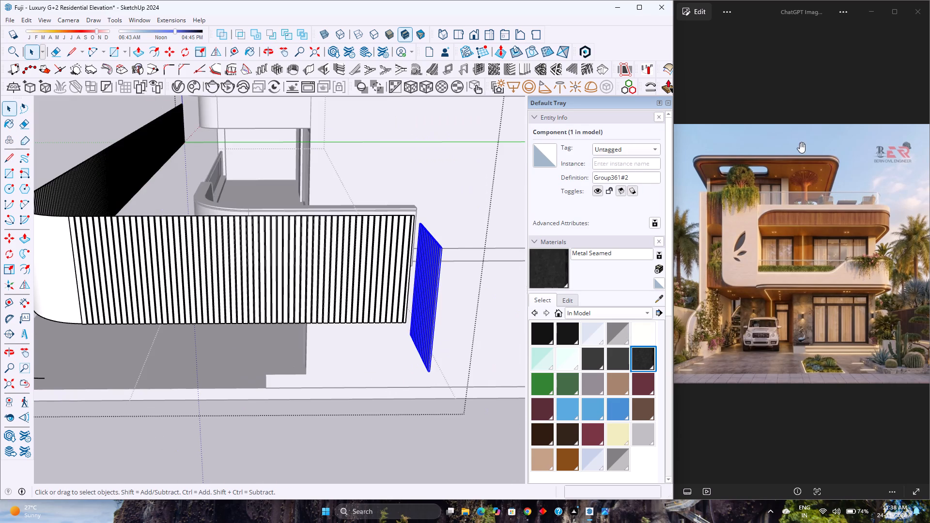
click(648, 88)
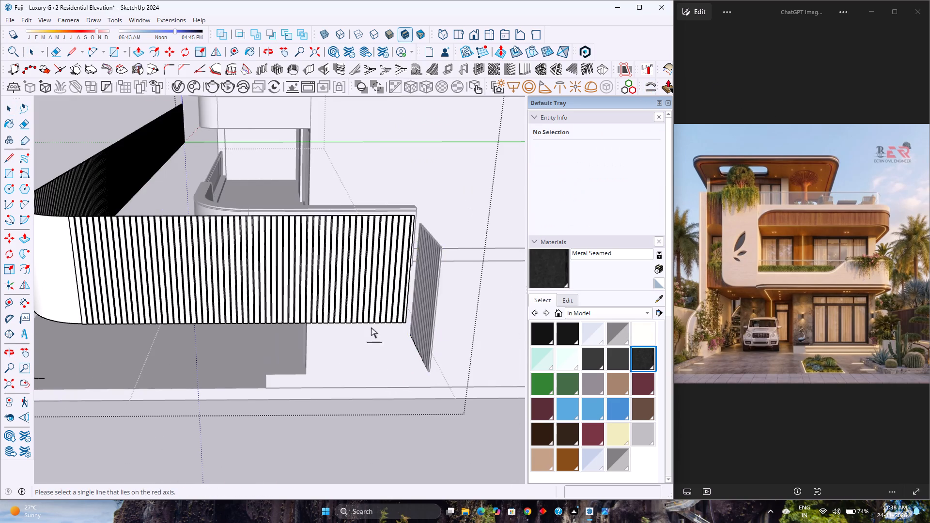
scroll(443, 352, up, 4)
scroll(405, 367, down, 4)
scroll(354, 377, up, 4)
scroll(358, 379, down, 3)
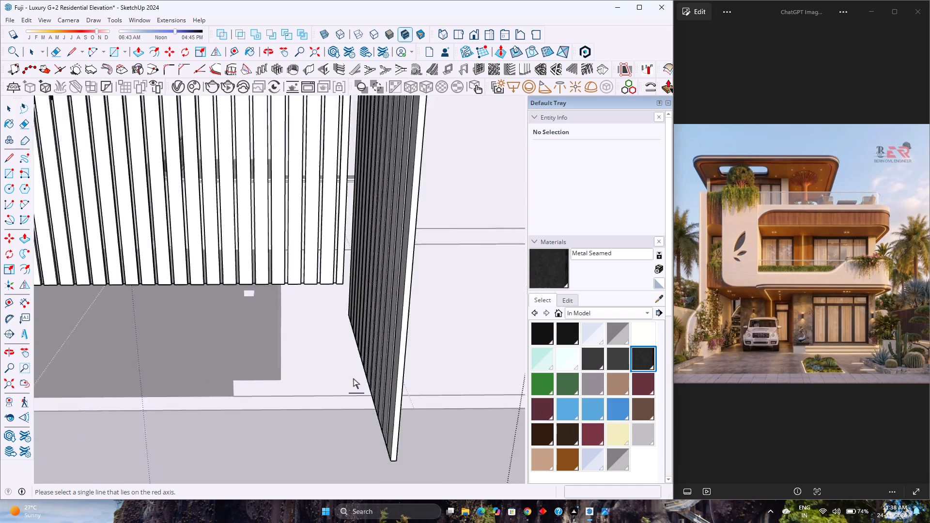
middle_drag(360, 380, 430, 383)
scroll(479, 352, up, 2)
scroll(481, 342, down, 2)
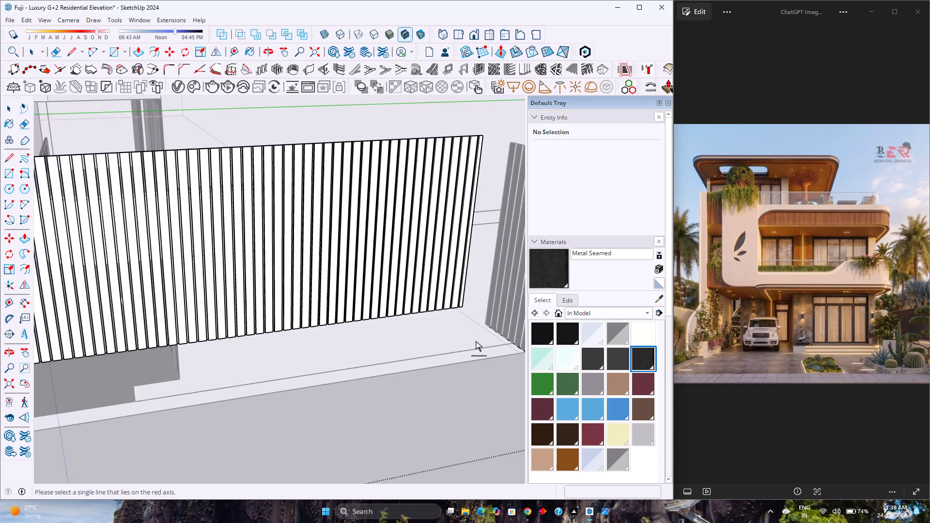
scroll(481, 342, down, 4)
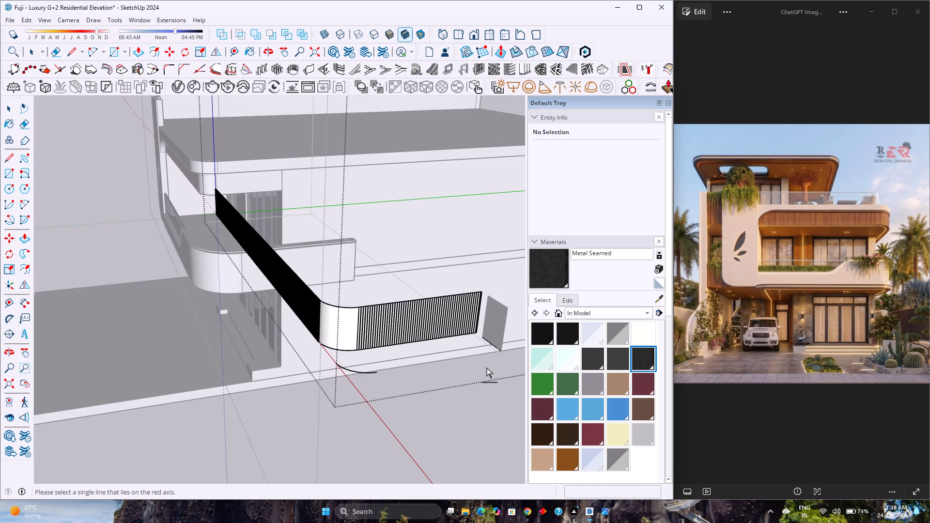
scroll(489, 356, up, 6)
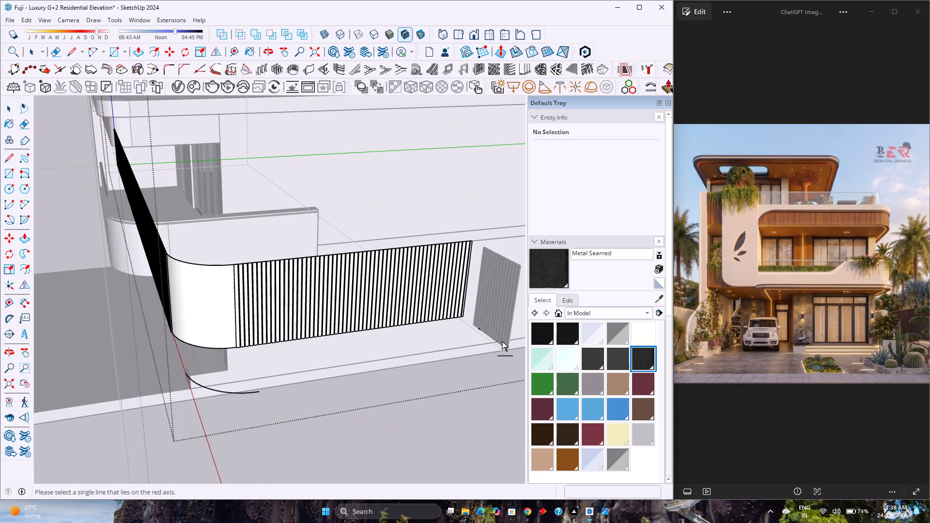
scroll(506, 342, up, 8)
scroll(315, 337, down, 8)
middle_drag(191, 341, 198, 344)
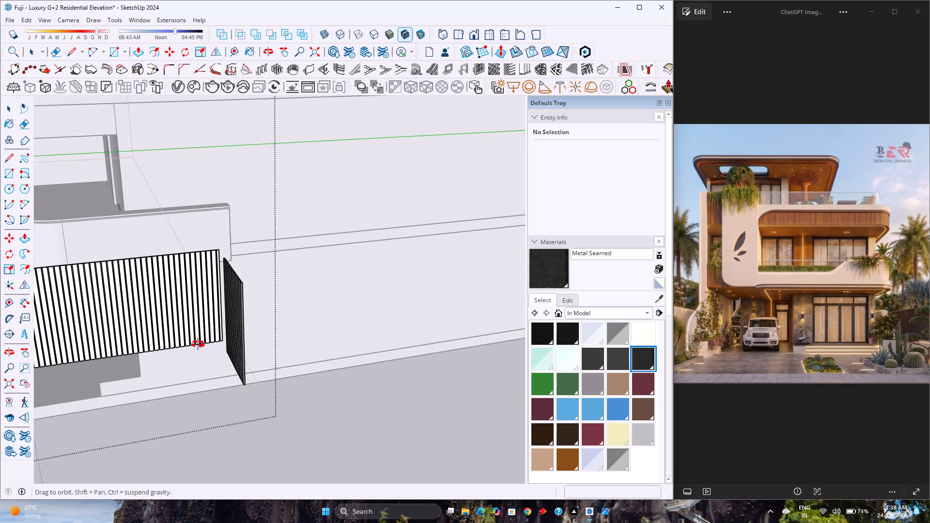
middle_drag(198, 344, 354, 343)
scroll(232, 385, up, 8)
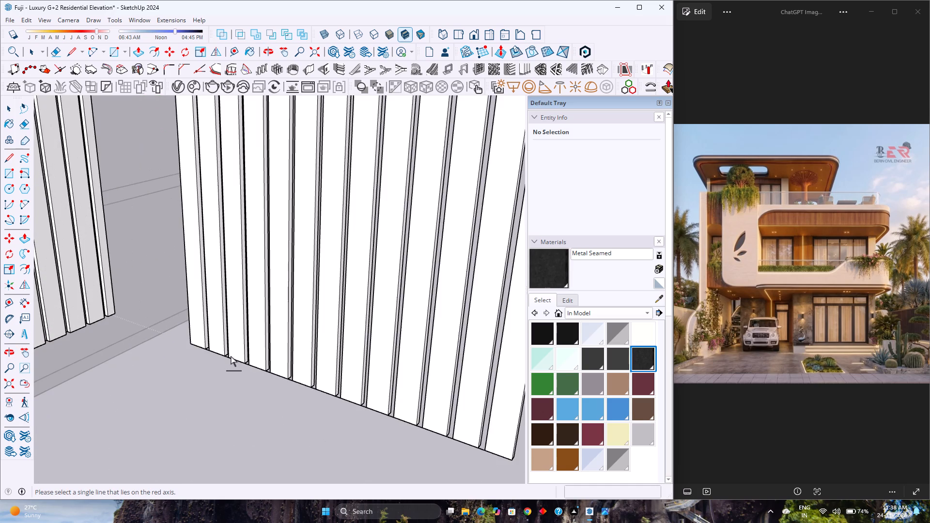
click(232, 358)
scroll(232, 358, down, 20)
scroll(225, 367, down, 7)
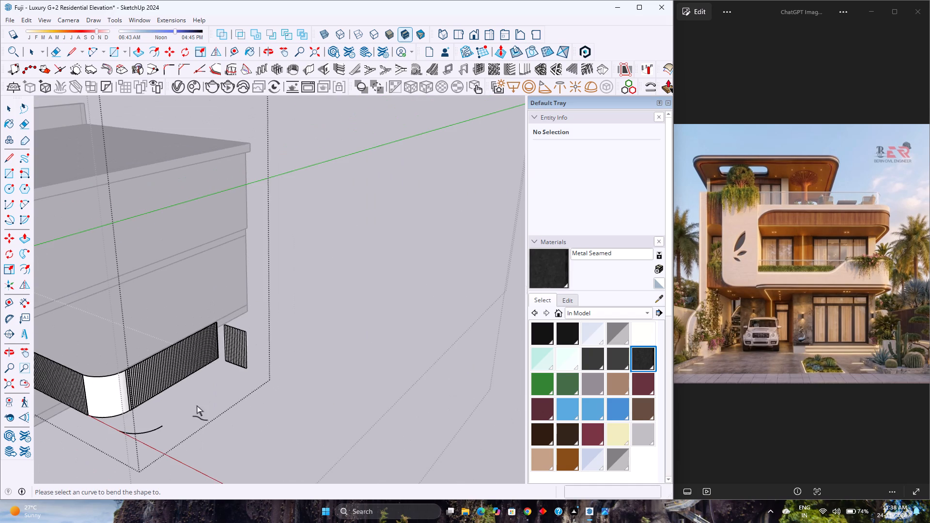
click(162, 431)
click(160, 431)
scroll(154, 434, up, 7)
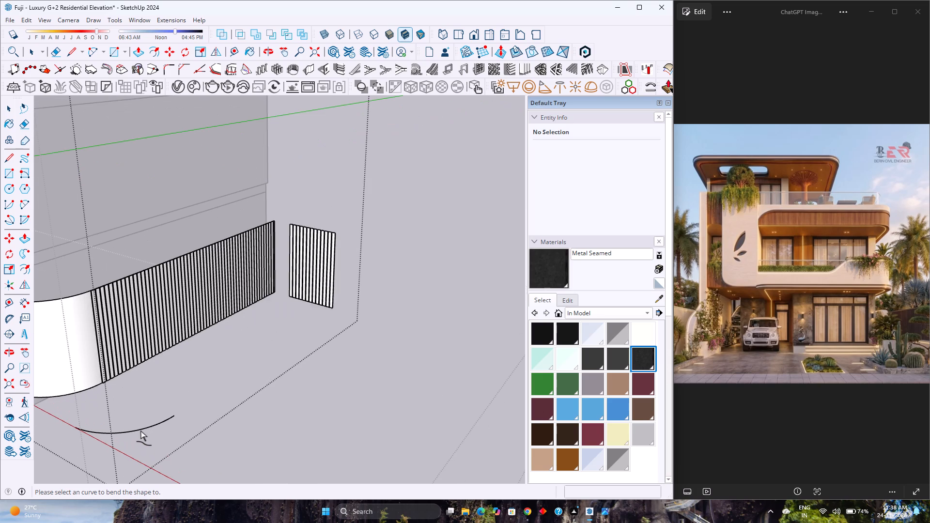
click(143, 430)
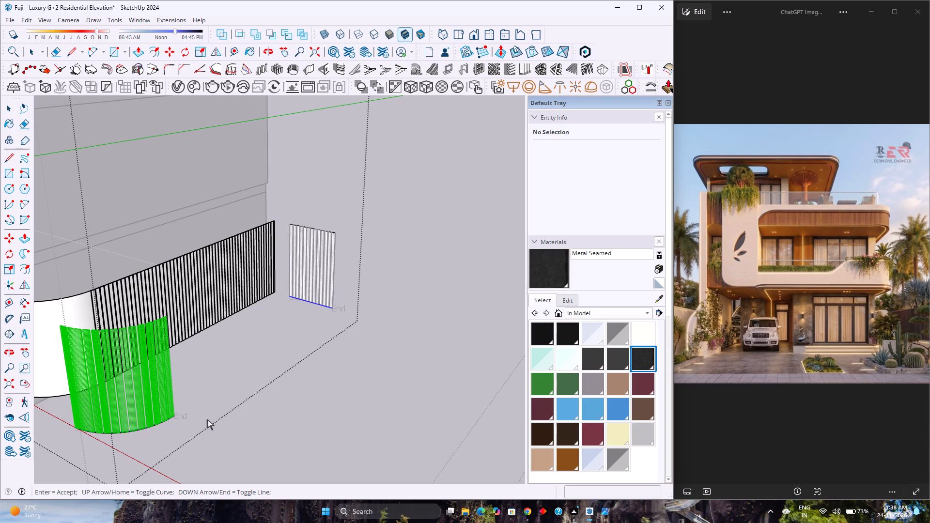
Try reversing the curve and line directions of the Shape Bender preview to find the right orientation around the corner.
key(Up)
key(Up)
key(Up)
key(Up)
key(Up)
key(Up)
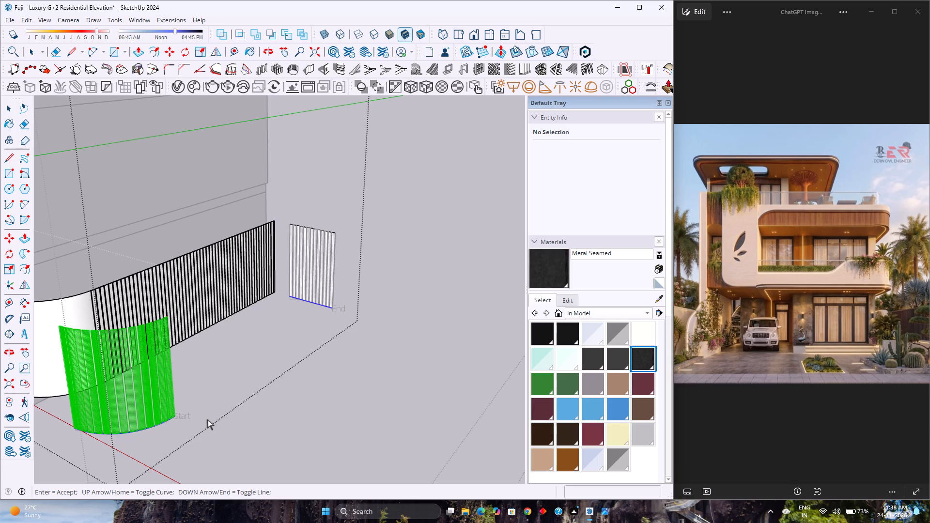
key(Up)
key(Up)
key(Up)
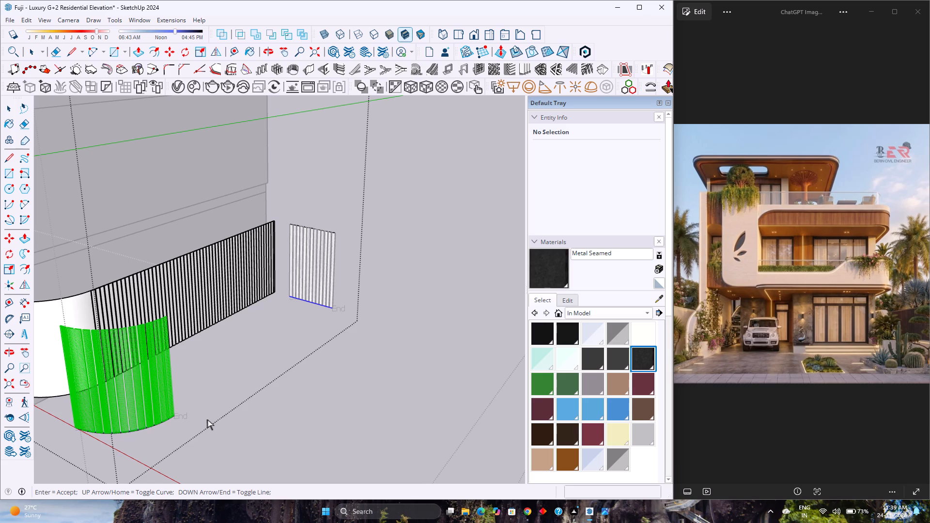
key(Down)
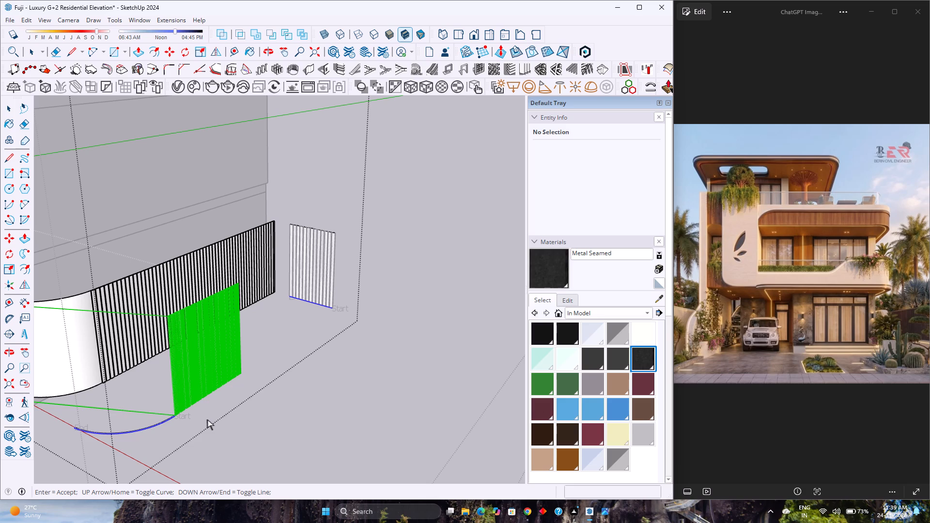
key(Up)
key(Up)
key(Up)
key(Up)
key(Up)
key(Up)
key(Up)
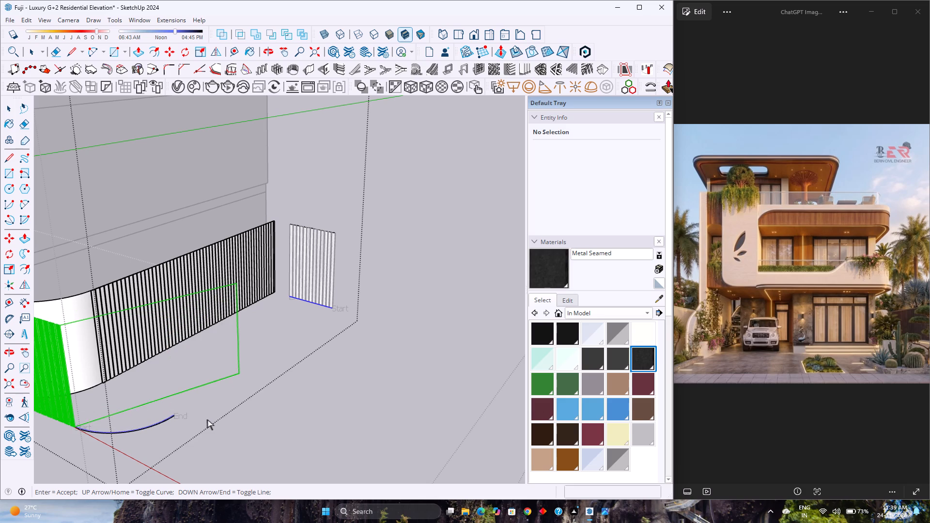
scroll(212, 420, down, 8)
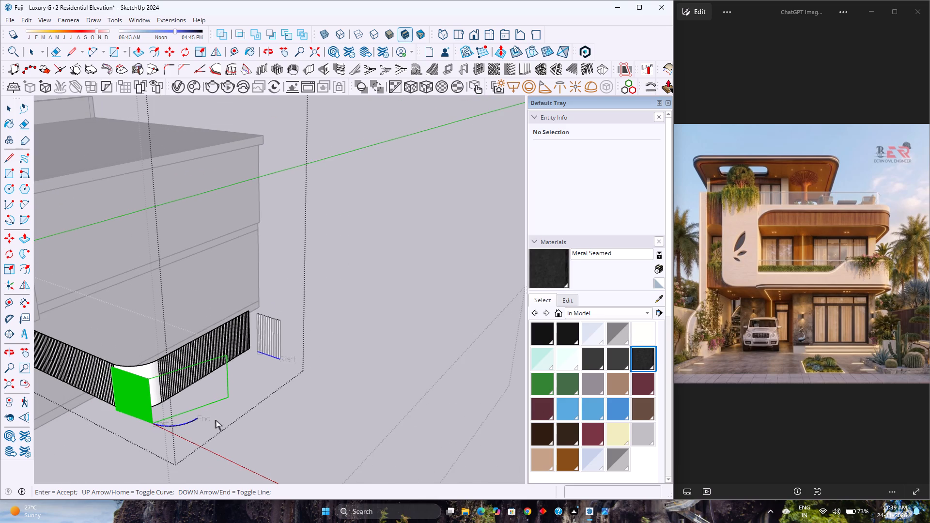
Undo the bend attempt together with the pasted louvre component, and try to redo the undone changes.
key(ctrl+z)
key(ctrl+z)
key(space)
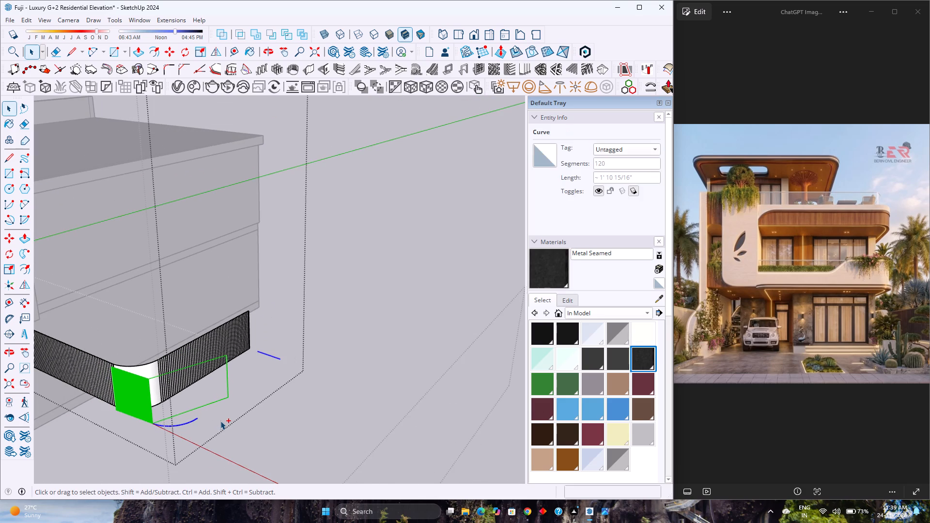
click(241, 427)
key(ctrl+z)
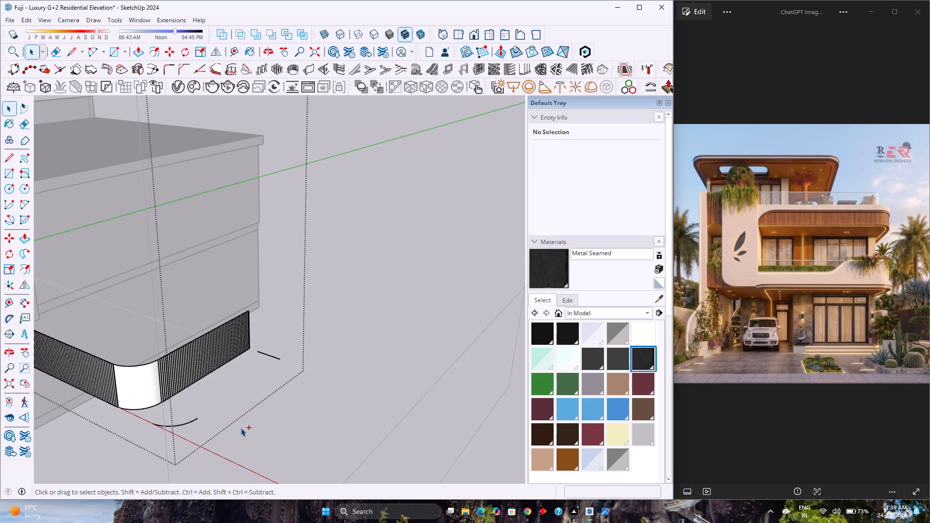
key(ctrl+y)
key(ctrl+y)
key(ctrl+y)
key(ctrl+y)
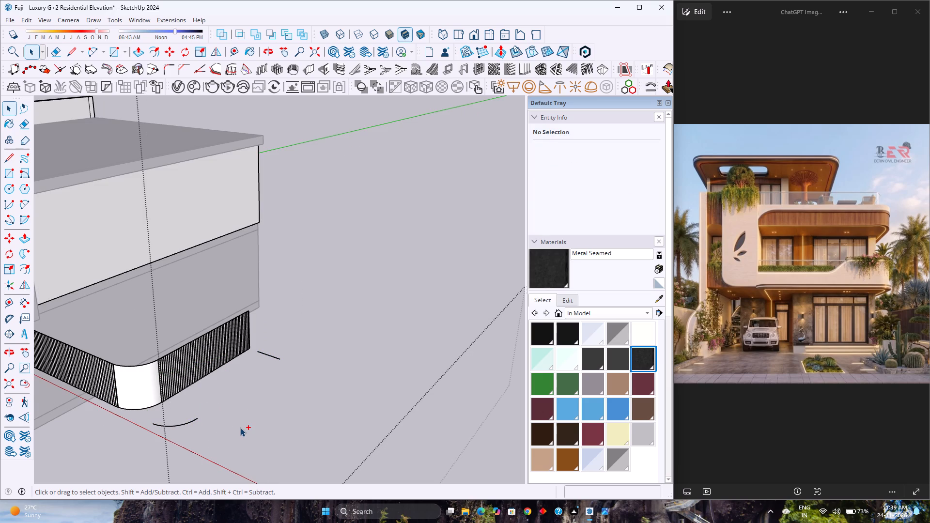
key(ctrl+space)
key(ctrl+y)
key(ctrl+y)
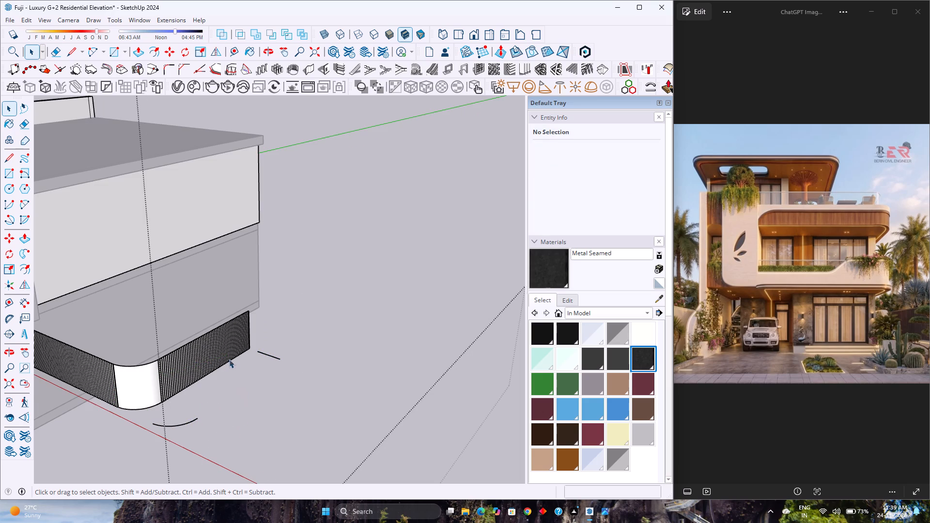
Reopen the louvre fascia group and paste the small louvre component with its lower corner on the end of the remaining line.
double_click(225, 354)
click(267, 354)
scroll(266, 354, up, 2)
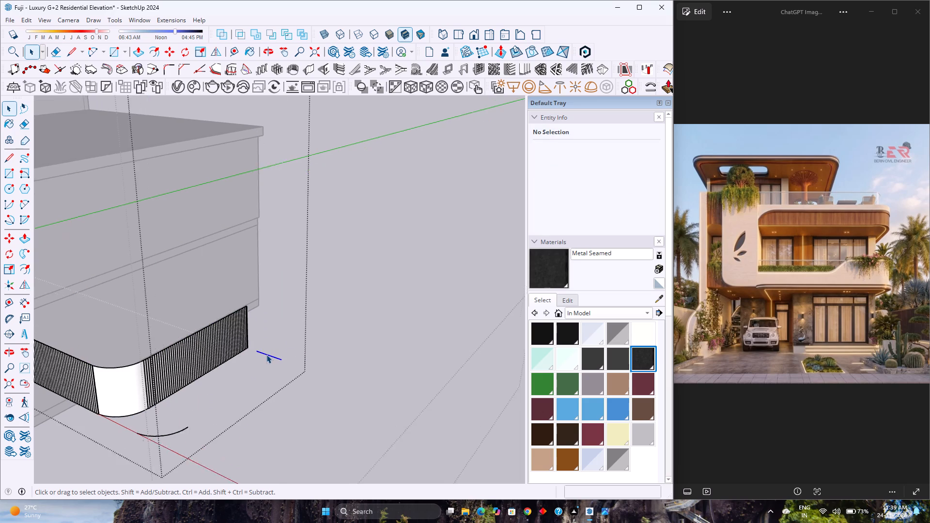
scroll(266, 354, up, 8)
key(ctrl+v)
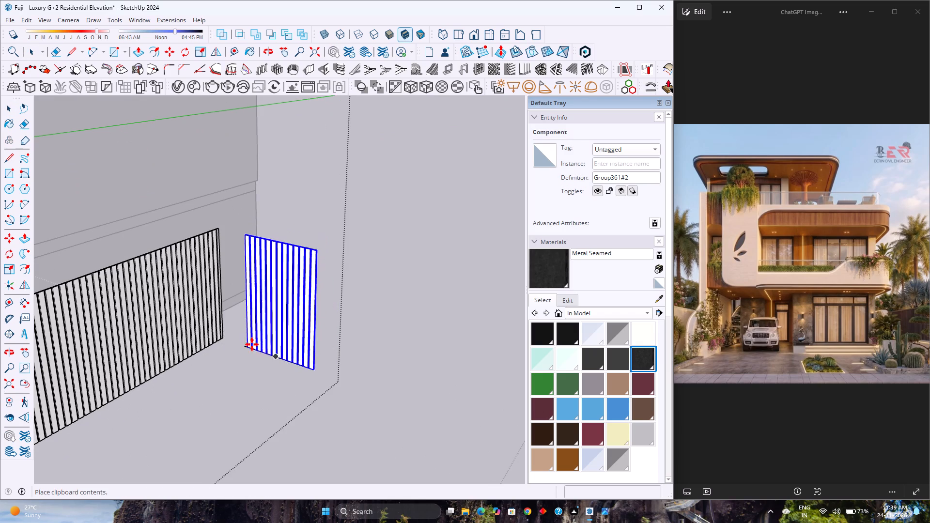
scroll(254, 348, up, 10)
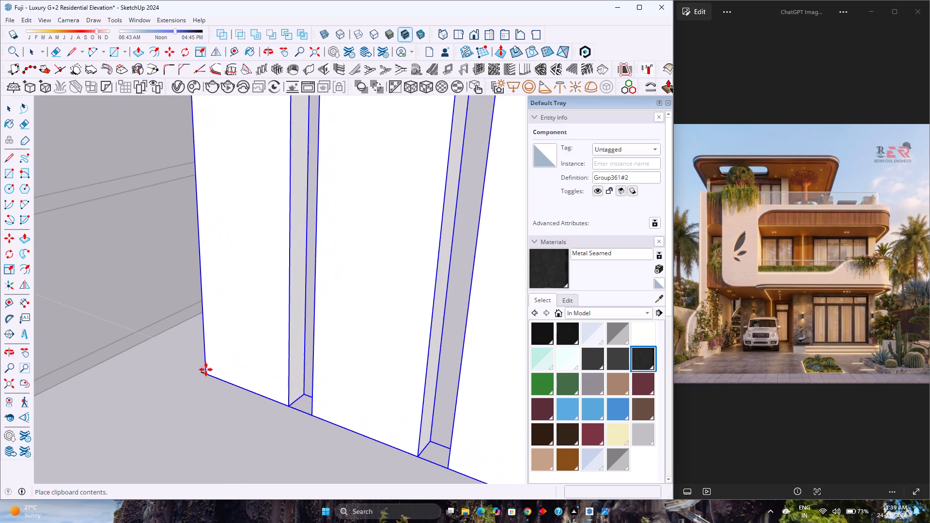
click(201, 371)
scroll(203, 357, down, 11)
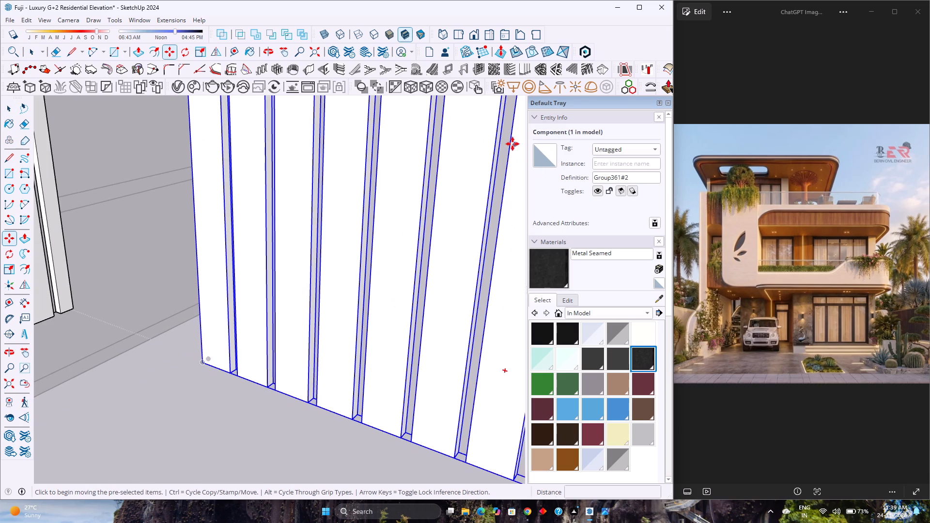
Bend the small louvre component with Shape Bender, using its bottom line as reference and the freestanding arc as the curve.
click(647, 88)
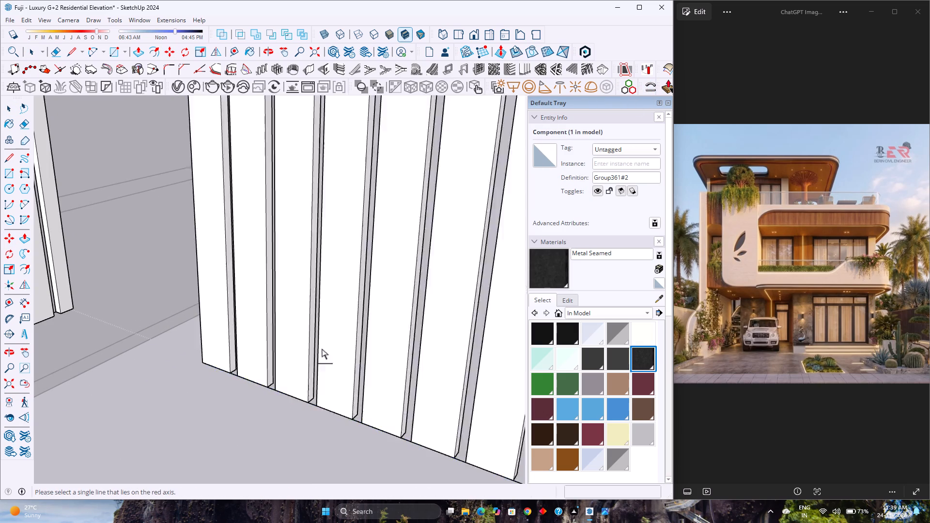
click(248, 380)
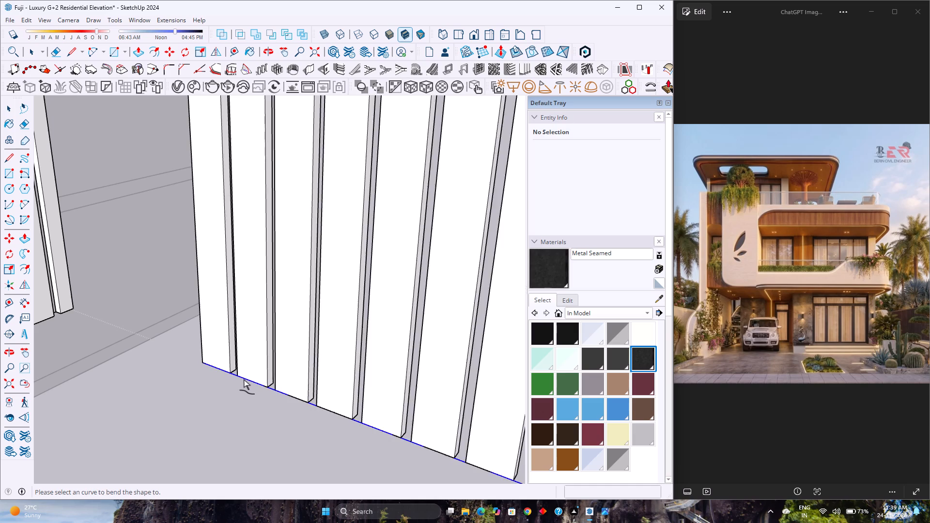
scroll(244, 382, down, 20)
scroll(244, 382, down, 9)
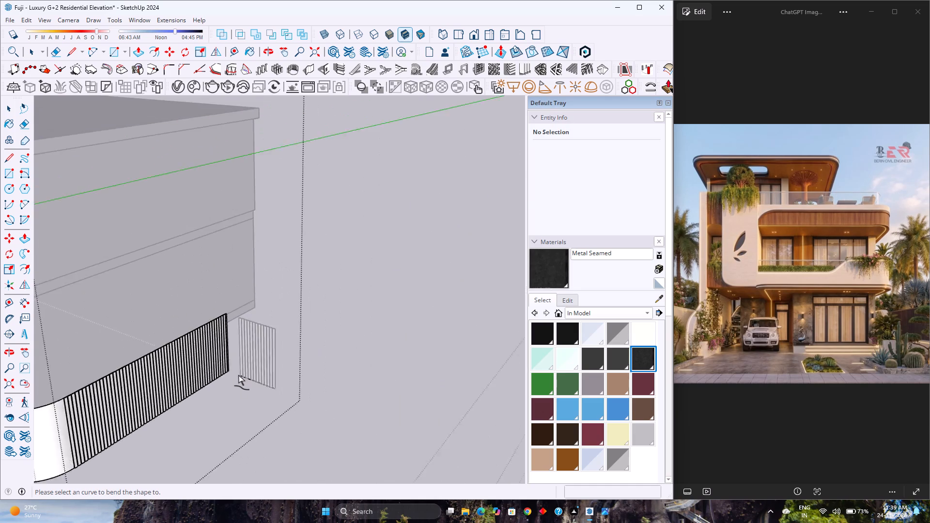
scroll(243, 376, down, 6)
click(174, 452)
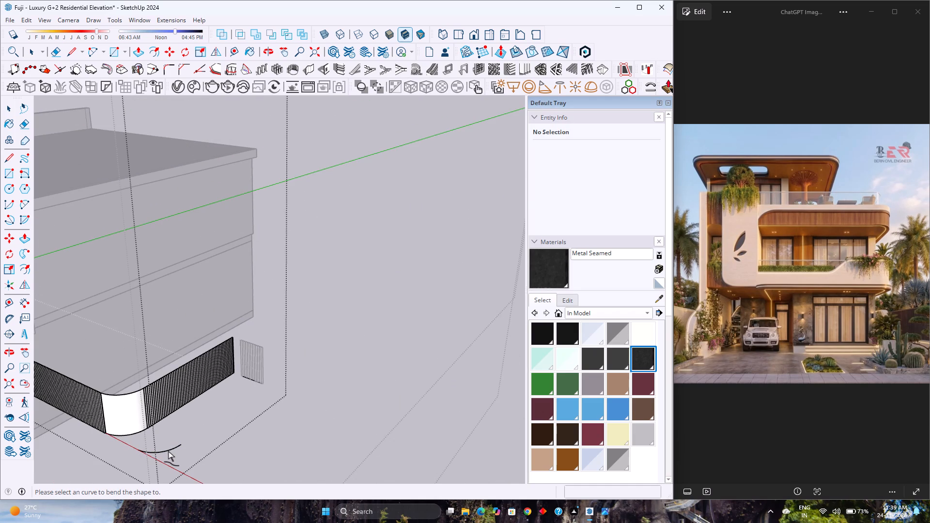
scroll(171, 454, up, 8)
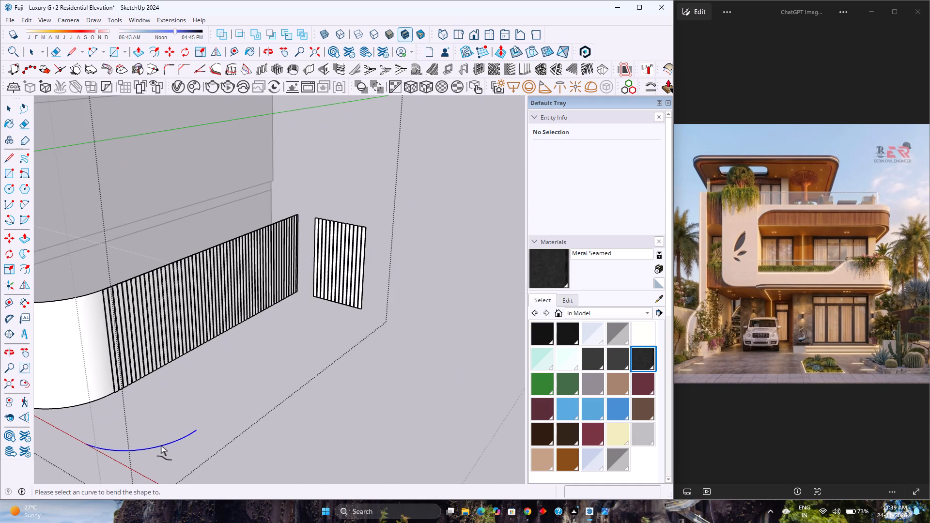
click(166, 446)
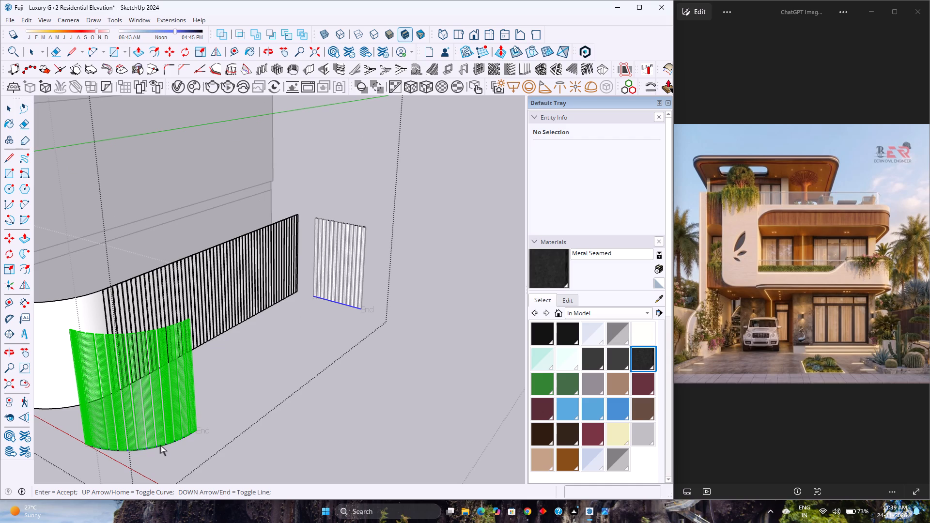
key(Return)
key(Return)
key(Return)
key(Return)
key(Return)
key(Return)
key(Return)
key(Return)
key(Return)
key(Return)
key(Return)
key(Return)
key(Return)
key(Return)
key(Return)
key(Return)
key(Return)
key(Return)
key(Return)
key(Return)
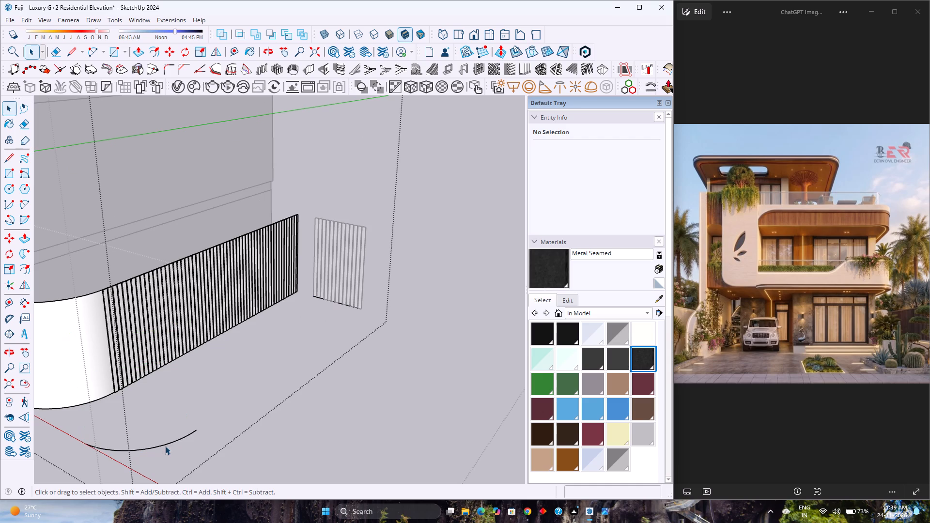
Delete the flat, unbent louvre component beside the end of the louvred fascia.
scroll(212, 409, down, 3)
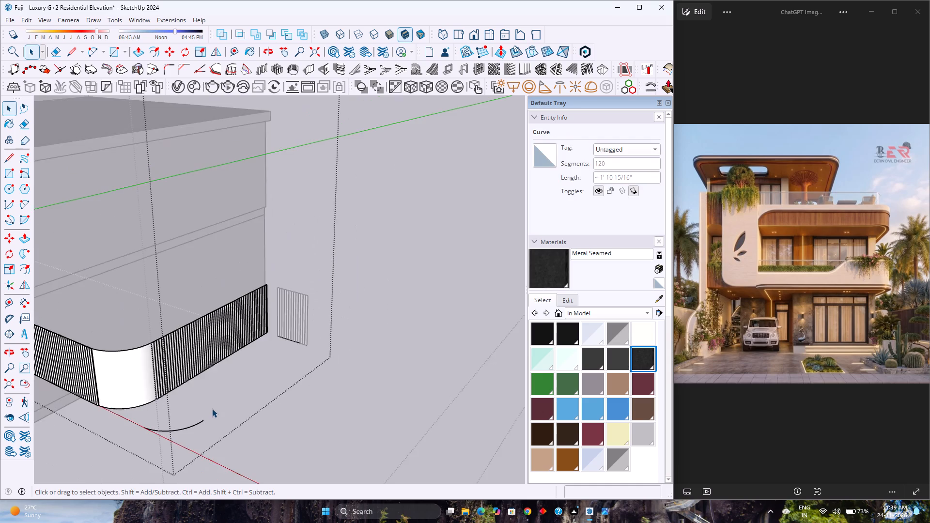
scroll(212, 409, down, 17)
key(space)
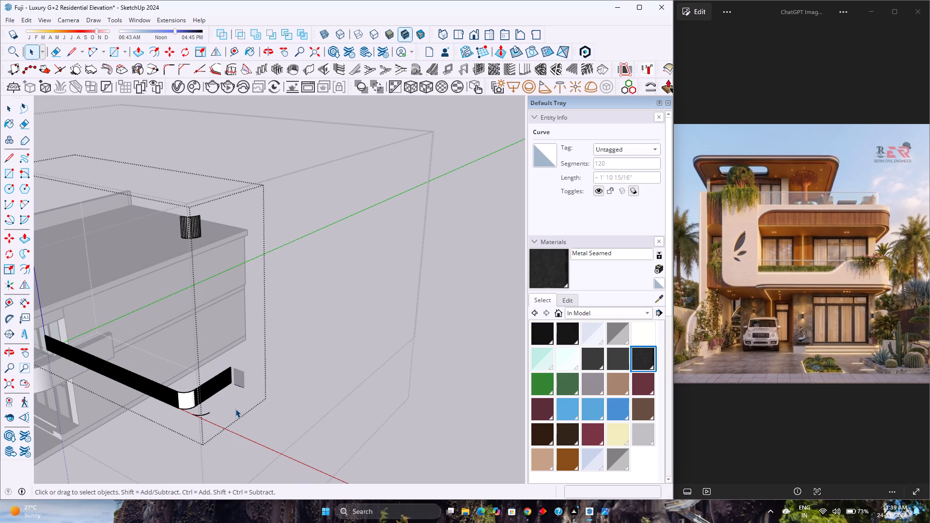
scroll(238, 400, down, 11)
scroll(241, 390, up, 4)
click(241, 390)
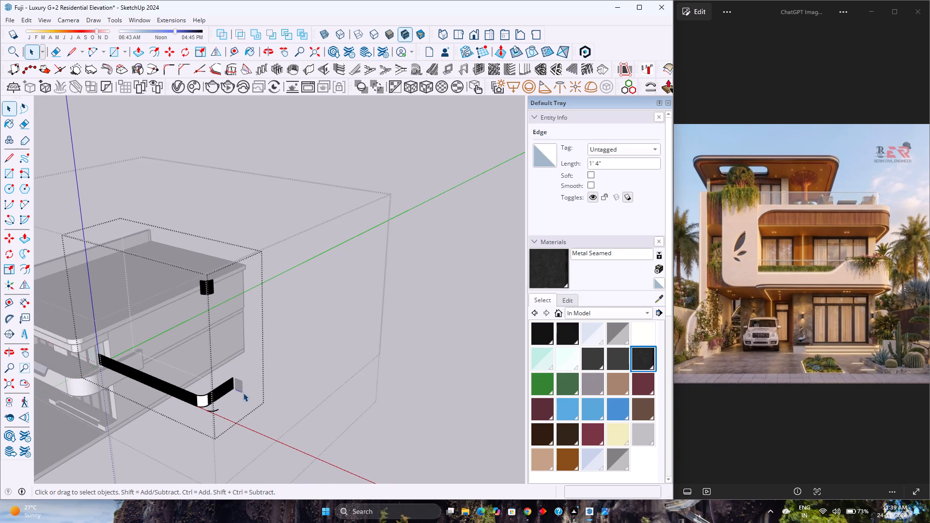
key(Escape)
click(244, 384)
key(Escape)
double_click(238, 389)
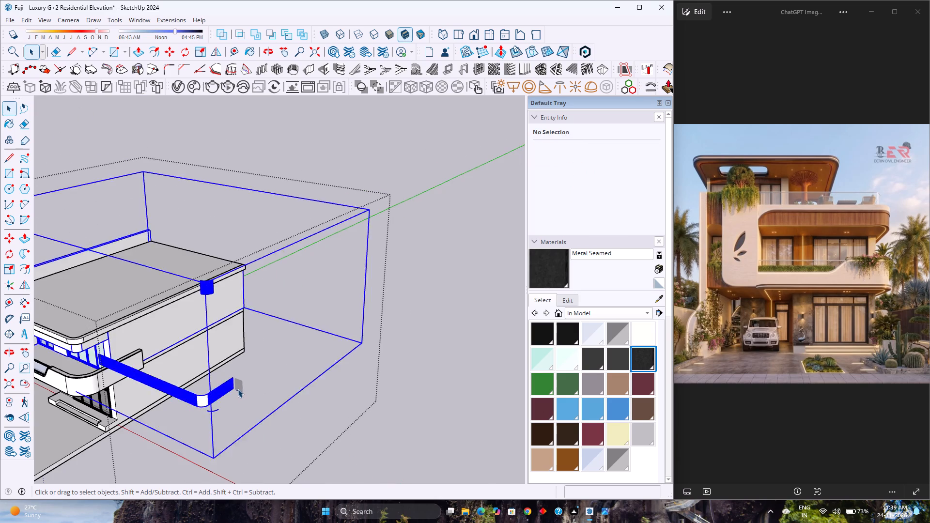
scroll(238, 389, up, 2)
key(Escape)
click(238, 388)
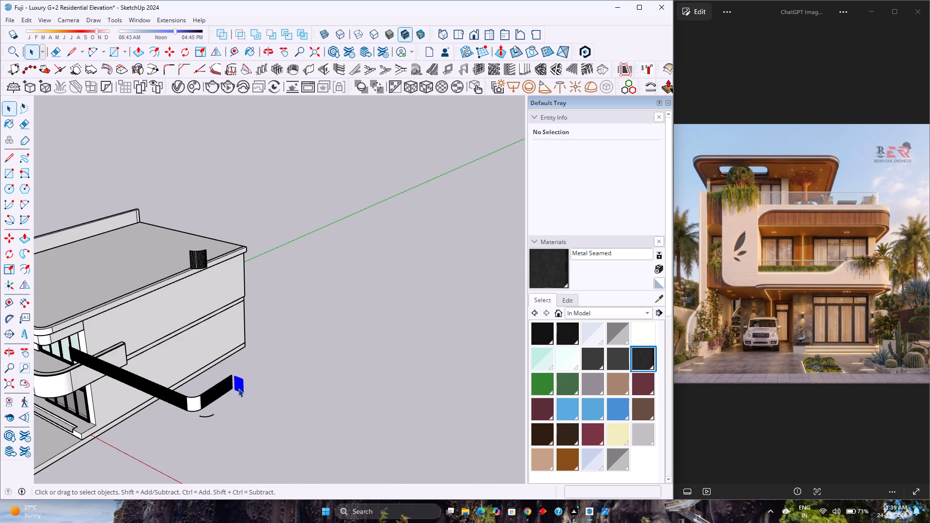
key(Delete)
Reopen the louvre fascia group and delete the leftover reference line and the freestanding arc.
click(240, 391)
triple_click(240, 391)
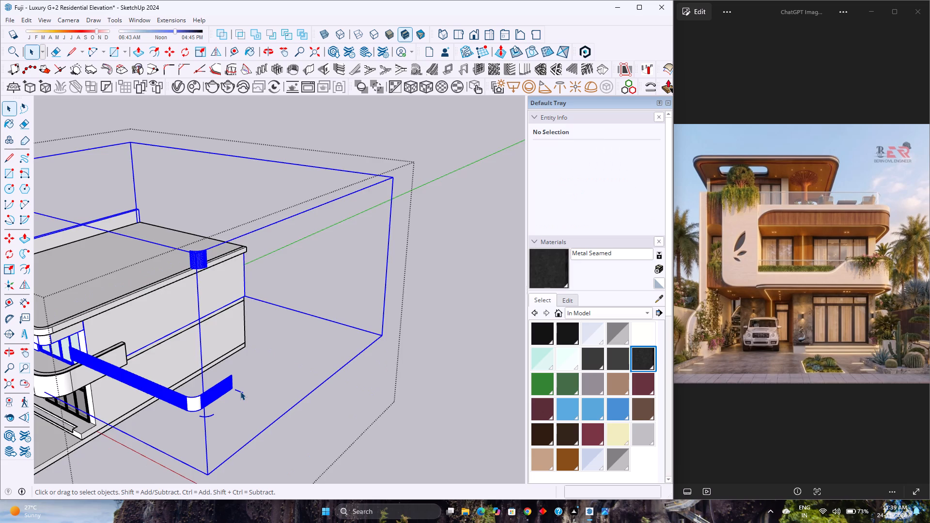
click(240, 391)
click(240, 391)
click(240, 391)
key(Delete)
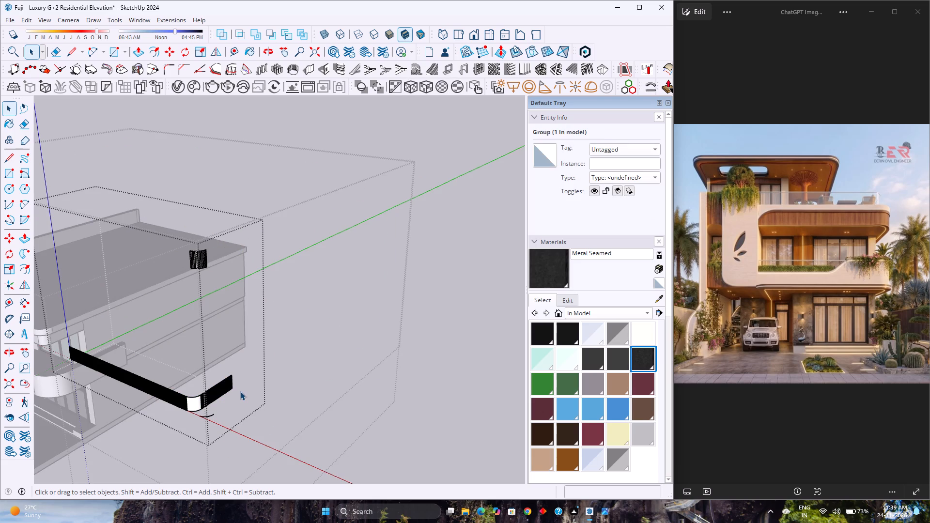
double_click(215, 414)
key(Delete)
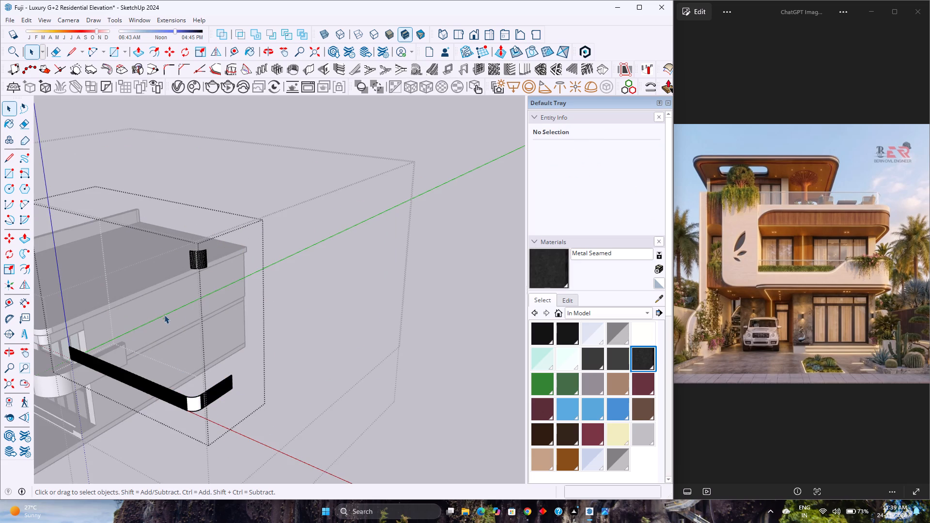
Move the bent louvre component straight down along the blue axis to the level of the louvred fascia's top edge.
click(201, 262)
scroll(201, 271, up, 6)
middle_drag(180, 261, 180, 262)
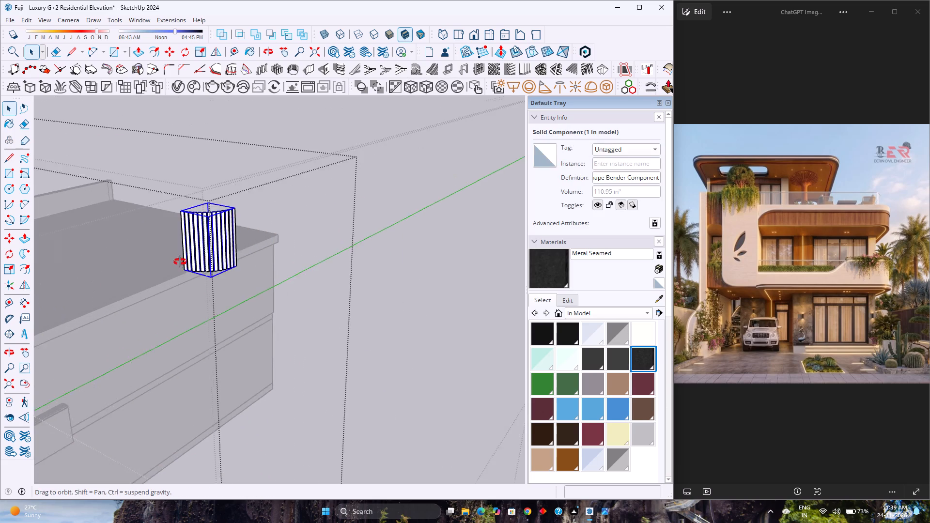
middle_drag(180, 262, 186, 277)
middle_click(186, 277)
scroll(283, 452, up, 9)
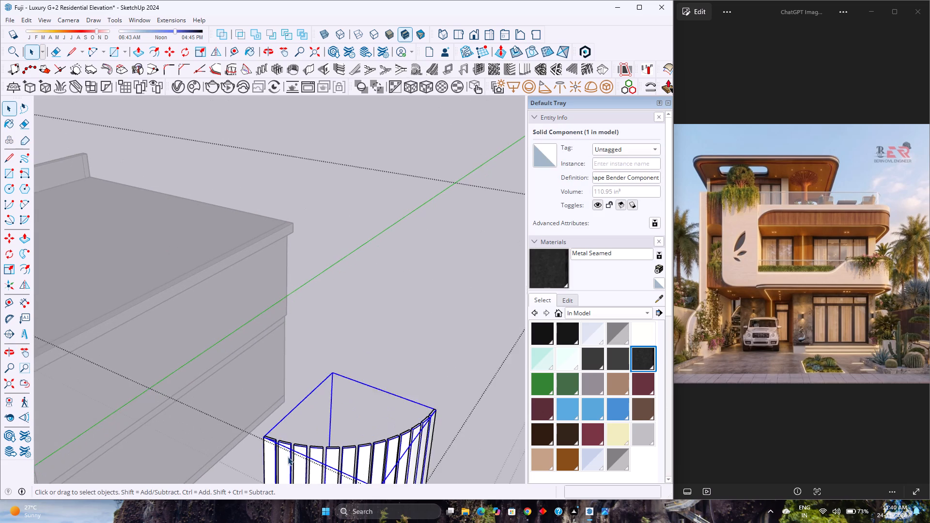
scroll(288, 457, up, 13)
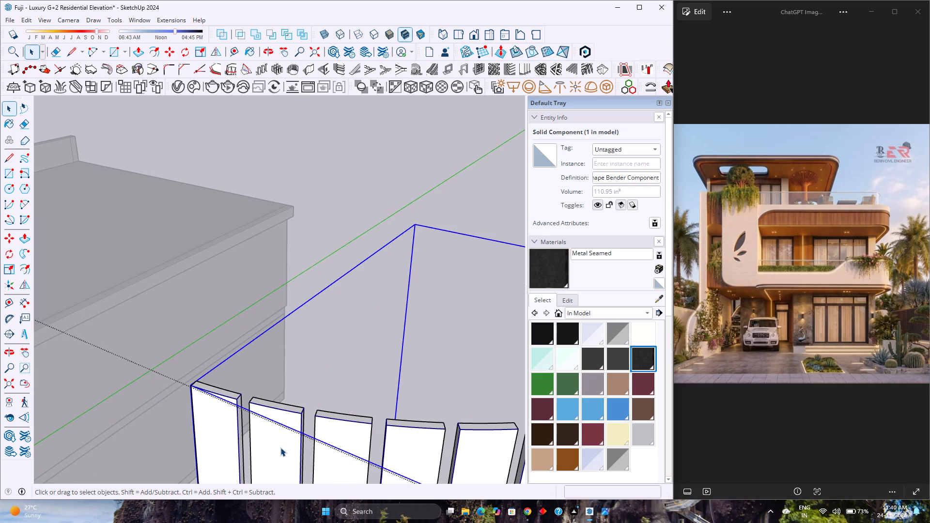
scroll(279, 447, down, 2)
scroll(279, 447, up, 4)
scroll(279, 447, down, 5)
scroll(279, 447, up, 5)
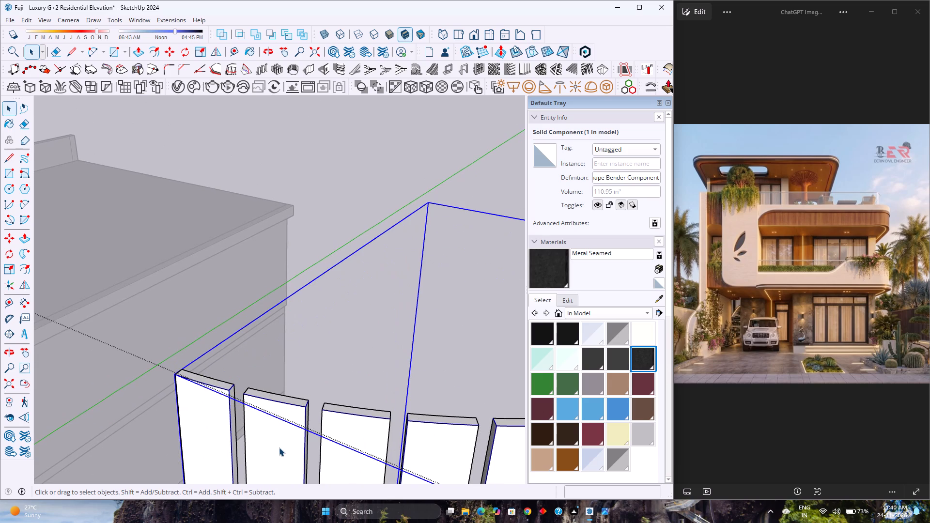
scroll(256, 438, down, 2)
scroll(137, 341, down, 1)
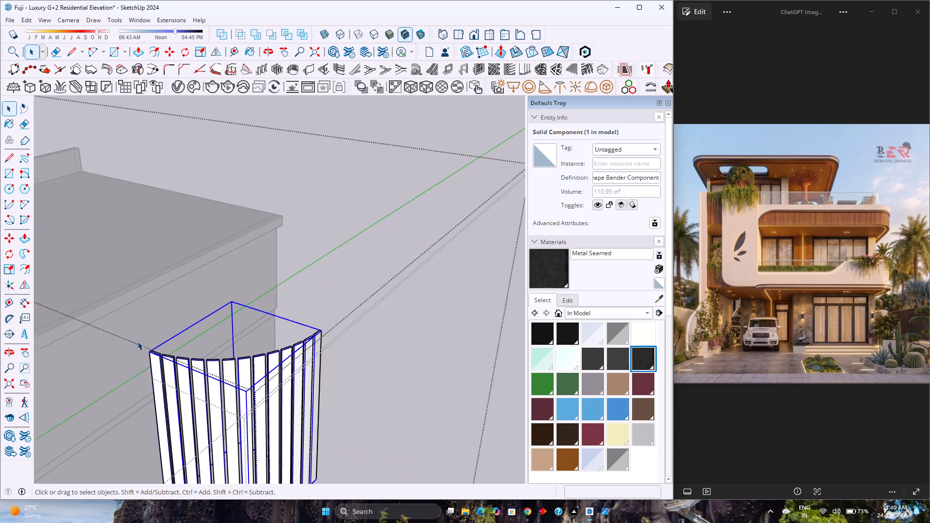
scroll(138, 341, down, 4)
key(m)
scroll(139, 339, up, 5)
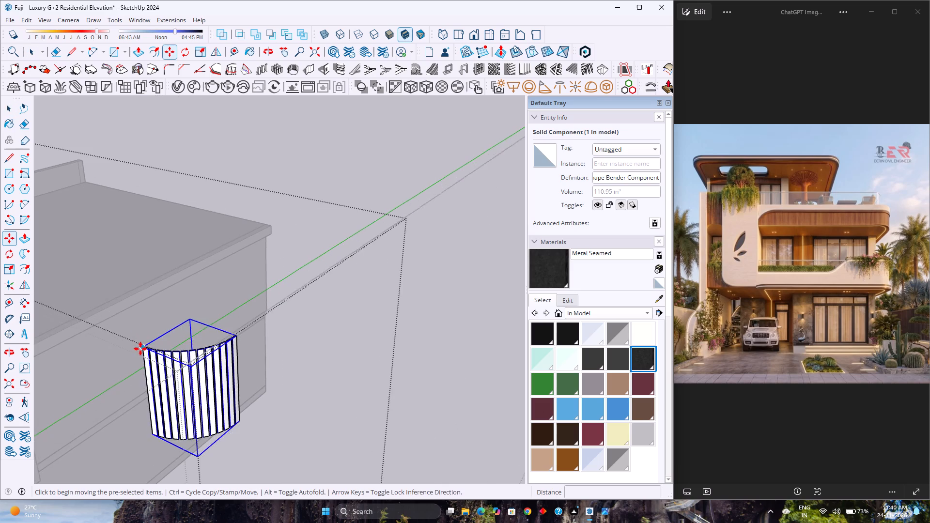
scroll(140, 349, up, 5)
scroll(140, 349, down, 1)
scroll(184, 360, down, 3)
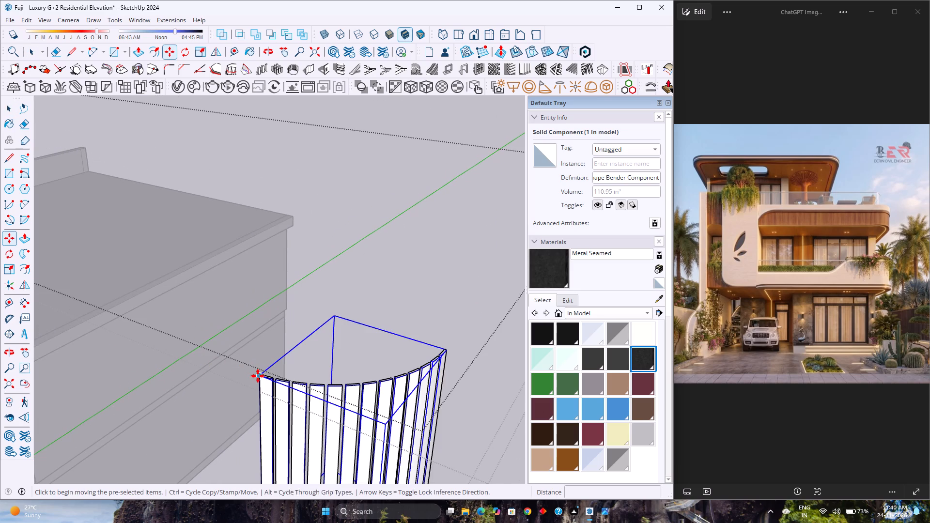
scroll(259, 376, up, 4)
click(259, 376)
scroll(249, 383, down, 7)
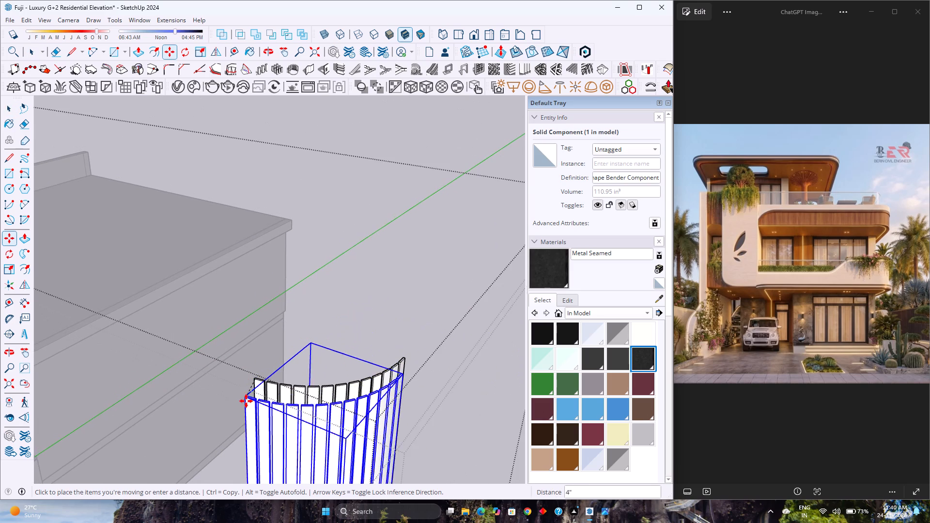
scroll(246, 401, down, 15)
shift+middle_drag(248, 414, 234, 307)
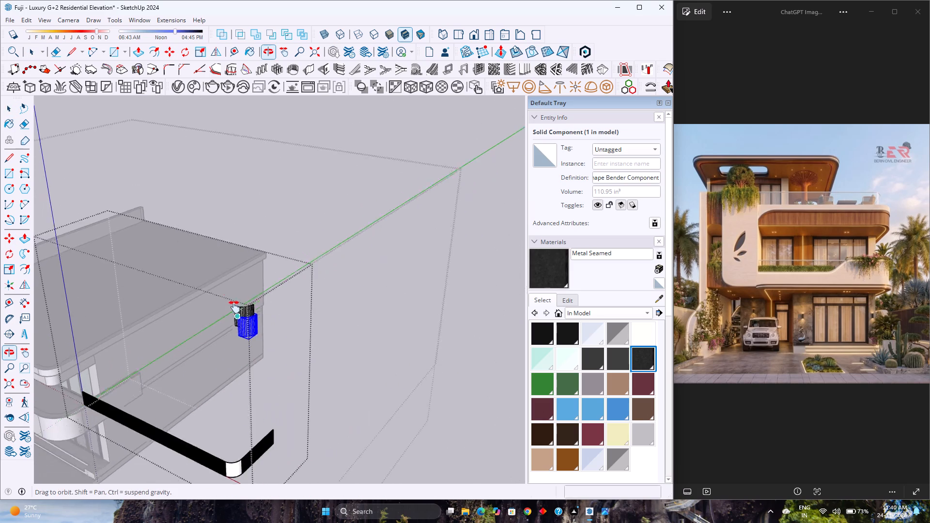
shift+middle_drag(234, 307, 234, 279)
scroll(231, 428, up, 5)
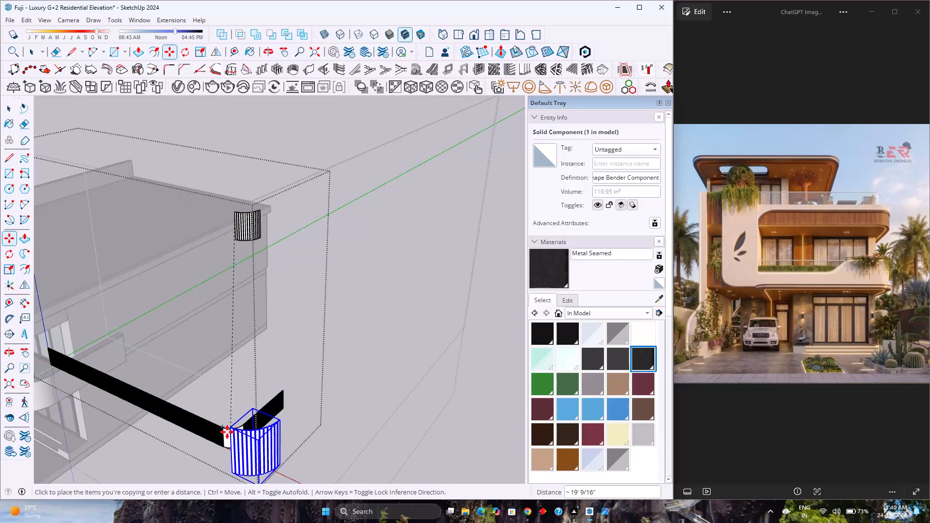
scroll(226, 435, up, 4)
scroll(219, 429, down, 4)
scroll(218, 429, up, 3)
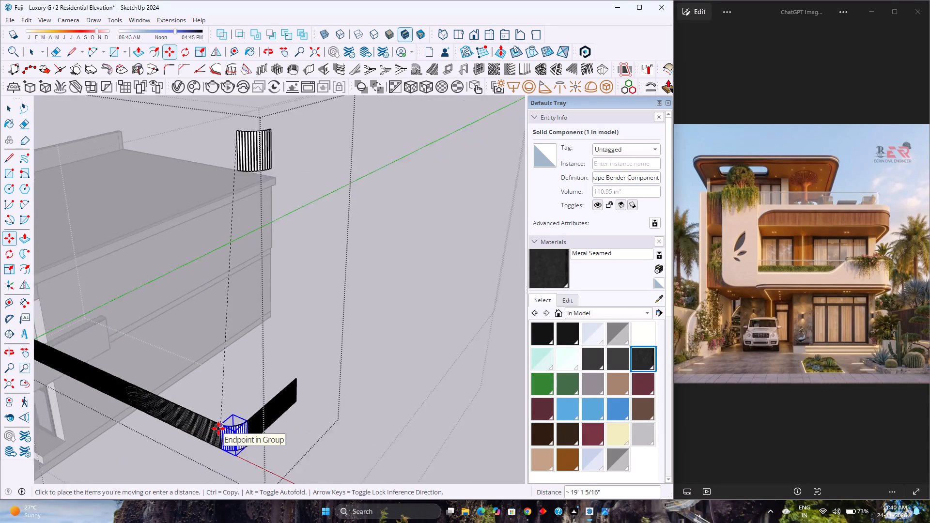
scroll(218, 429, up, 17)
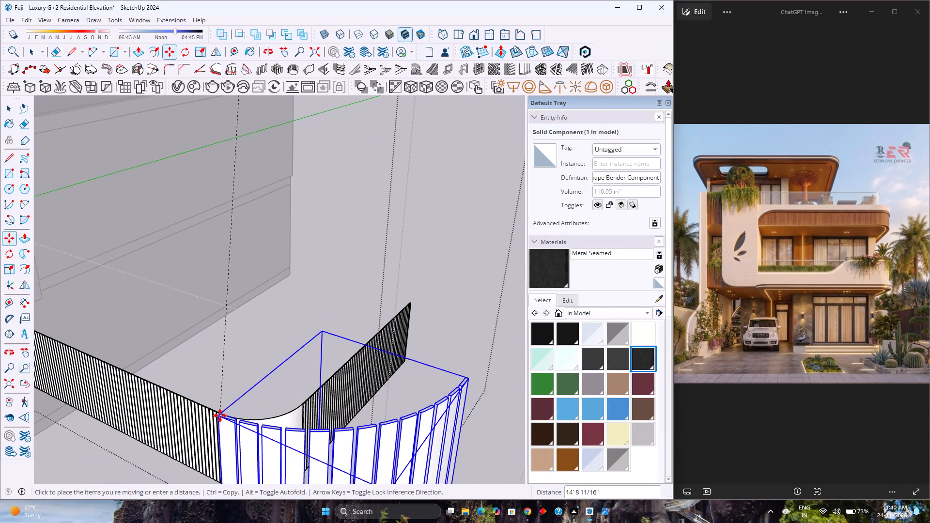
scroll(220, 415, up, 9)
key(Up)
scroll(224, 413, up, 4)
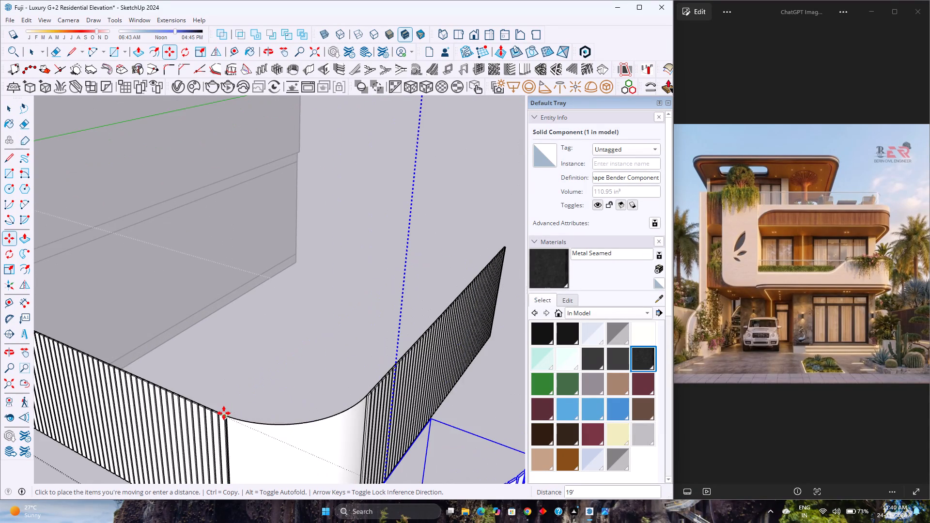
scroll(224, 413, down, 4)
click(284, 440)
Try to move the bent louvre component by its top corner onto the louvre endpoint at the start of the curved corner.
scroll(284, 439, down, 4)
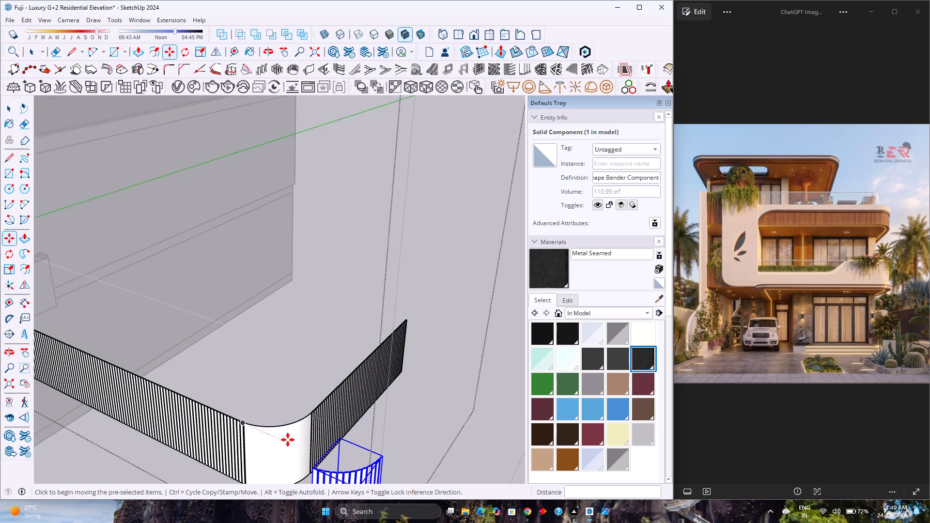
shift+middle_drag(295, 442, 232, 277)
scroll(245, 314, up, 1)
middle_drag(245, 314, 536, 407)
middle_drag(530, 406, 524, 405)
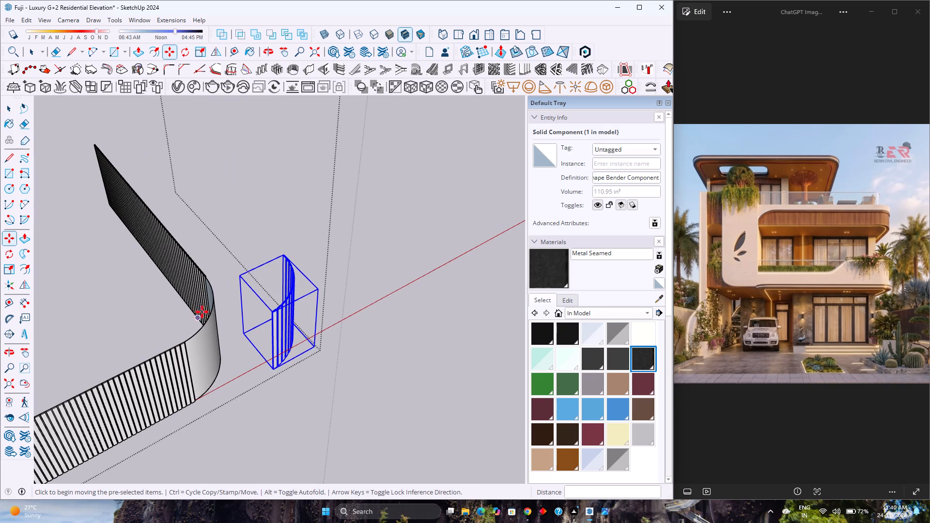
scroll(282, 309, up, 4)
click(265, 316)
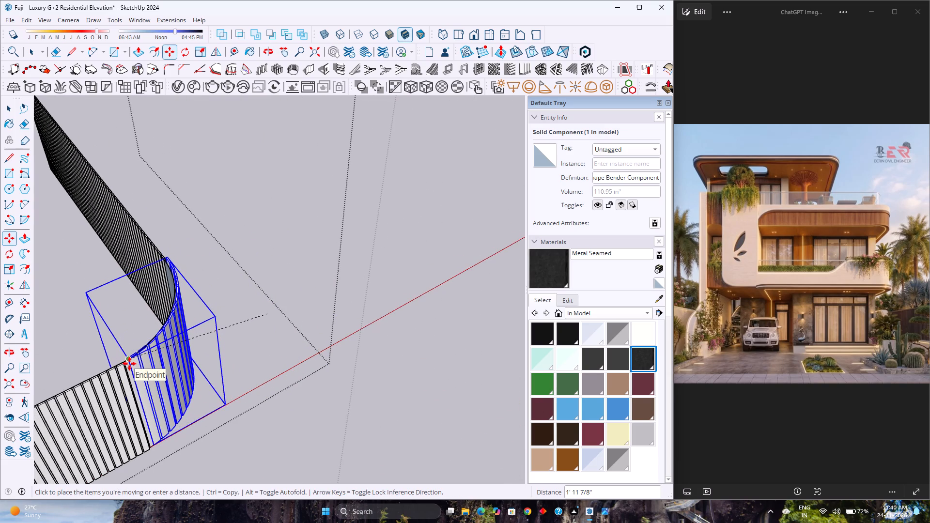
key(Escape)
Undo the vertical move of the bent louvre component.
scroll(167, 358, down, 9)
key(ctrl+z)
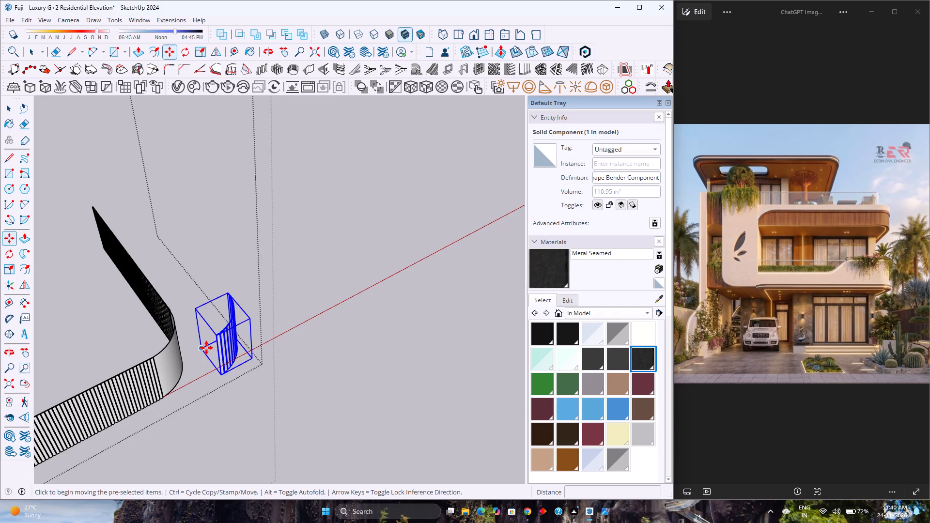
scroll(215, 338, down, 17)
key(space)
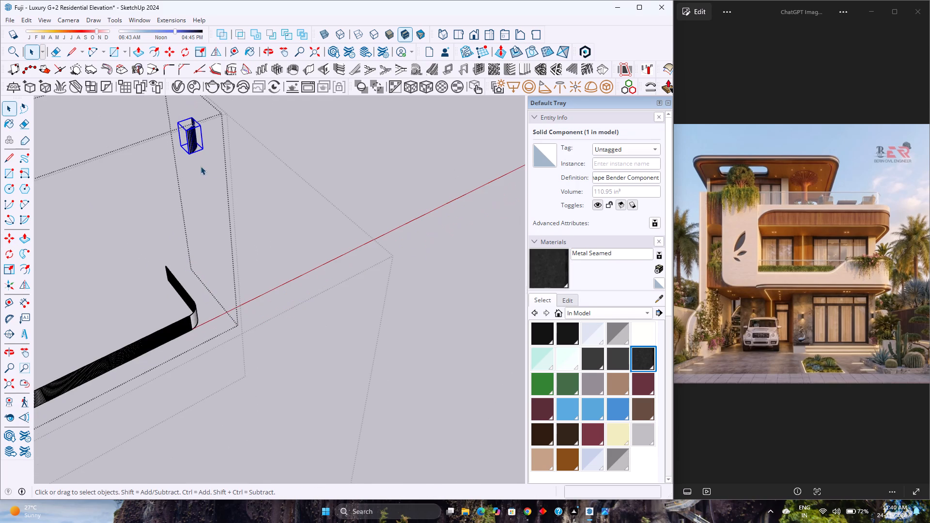
Move the bent louvre component straight down along the blue axis to the level of the louvred fascia's top edge.
scroll(206, 166, up, 1)
shift+middle_drag(166, 123, 247, 345)
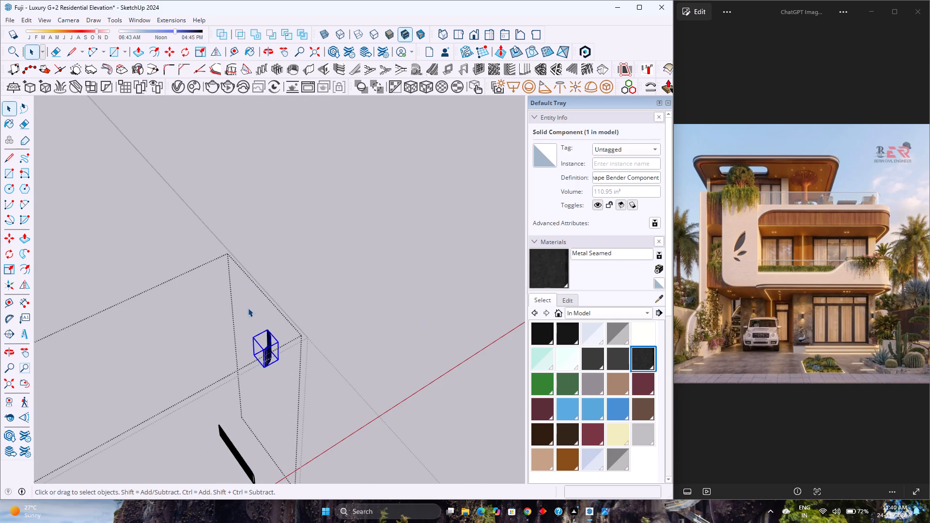
scroll(258, 343, up, 20)
scroll(258, 343, up, 4)
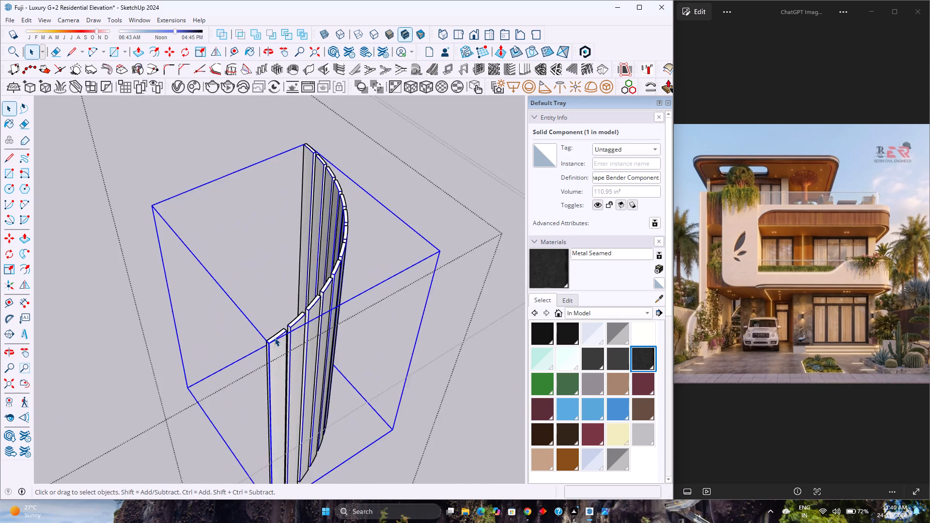
scroll(275, 338, up, 9)
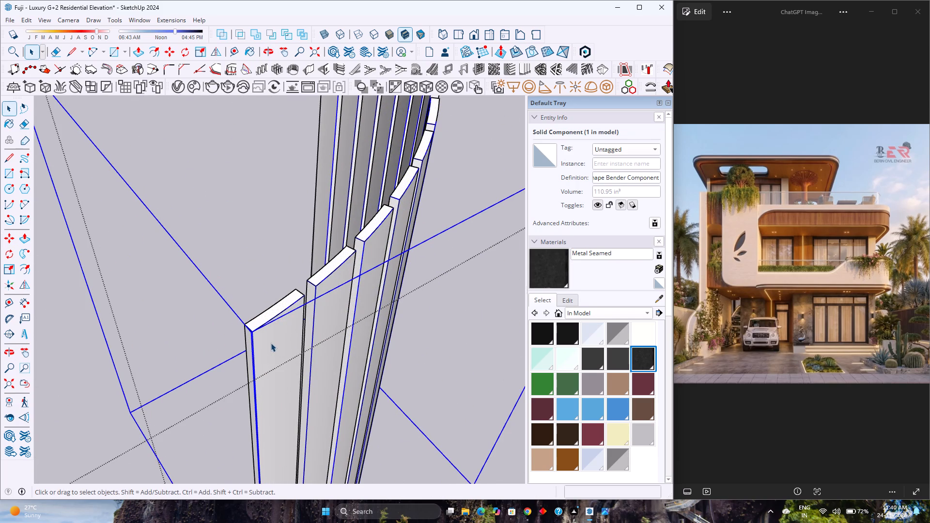
key(m)
click(250, 333)
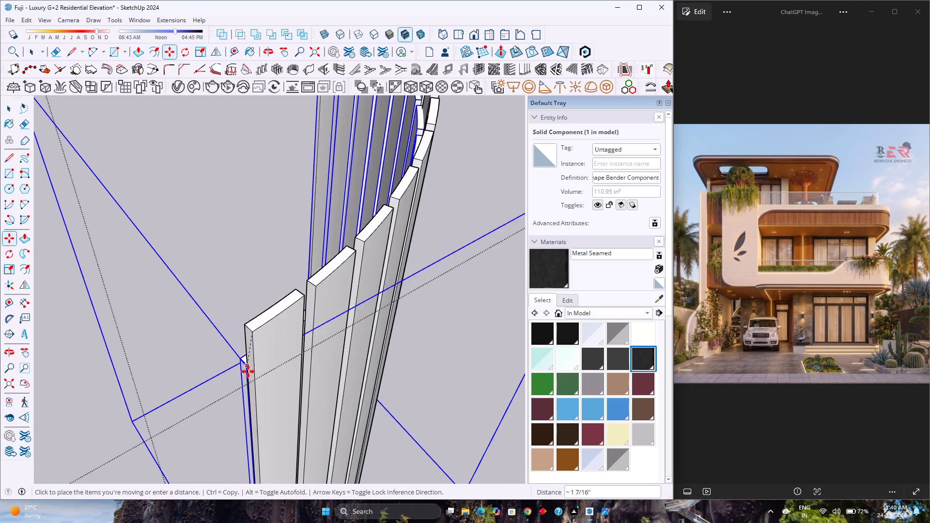
scroll(249, 375, down, 16)
key(Up)
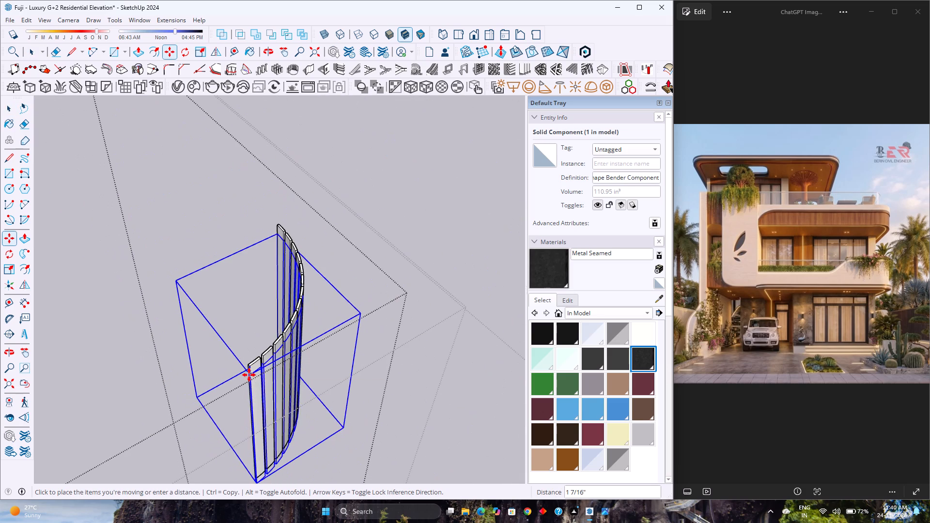
middle_drag(239, 375, 47, 210)
scroll(73, 216, down, 12)
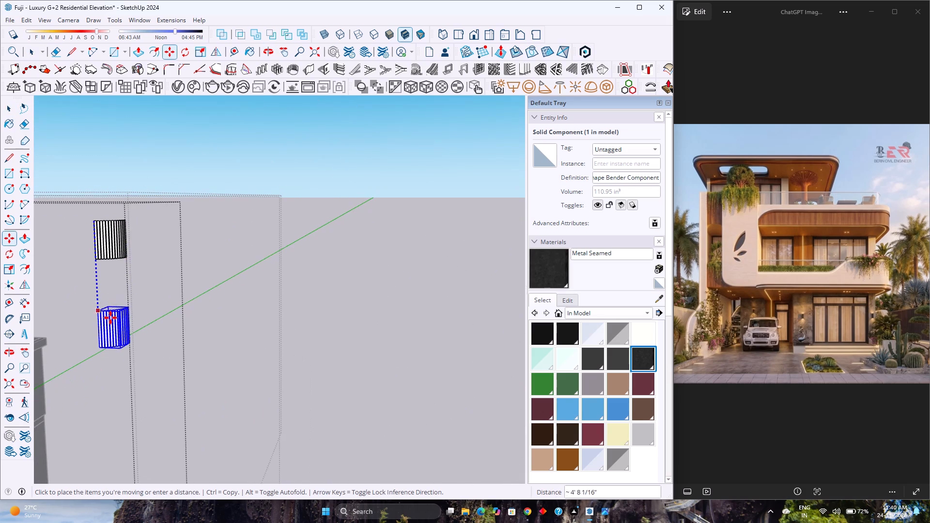
shift+middle_drag(111, 318, 189, 168)
scroll(168, 416, up, 4)
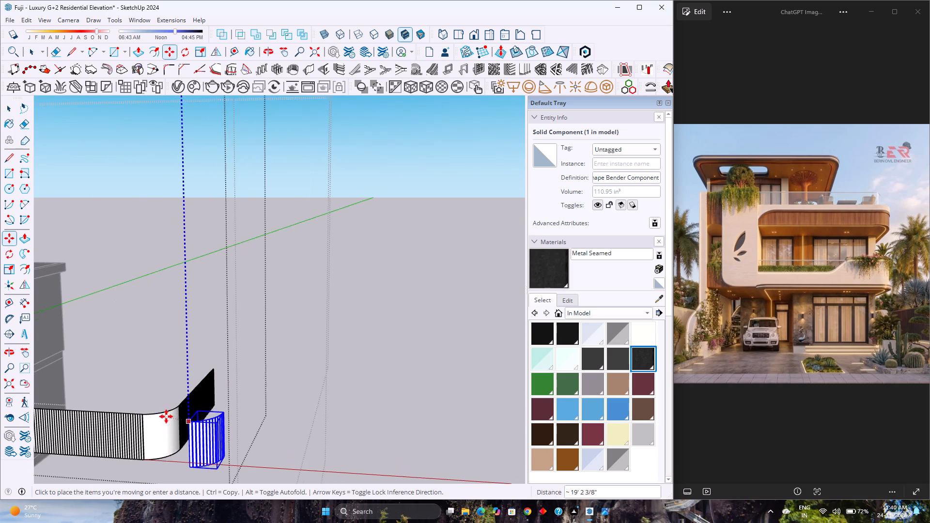
scroll(161, 415, up, 5)
click(161, 414)
Move the bent louvre component about 1' 11 3/4" along the red axis, bringing its end corner to the start of the fascia's curve.
middle_drag(168, 416, 347, 455)
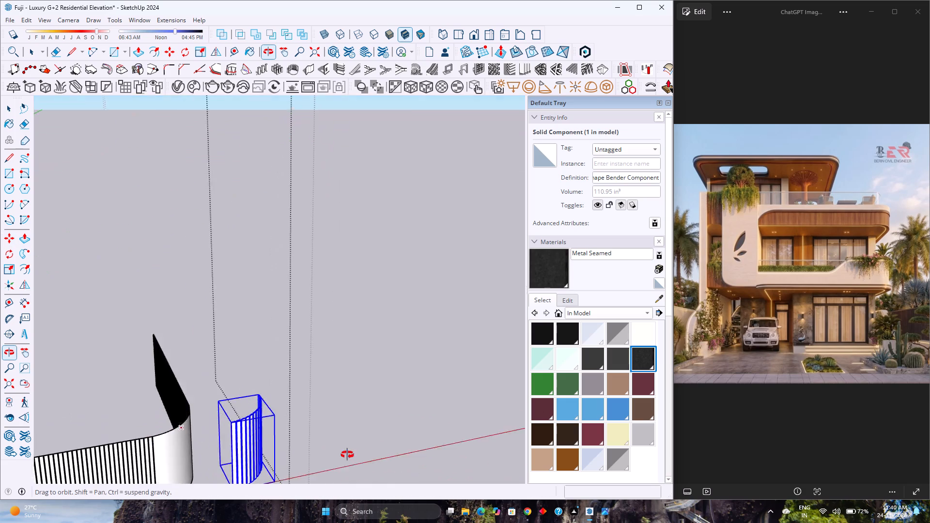
middle_drag(347, 455, 424, 457)
scroll(242, 374, down, 4)
shift+middle_drag(257, 417, 222, 294)
middle_drag(221, 288, 246, 441)
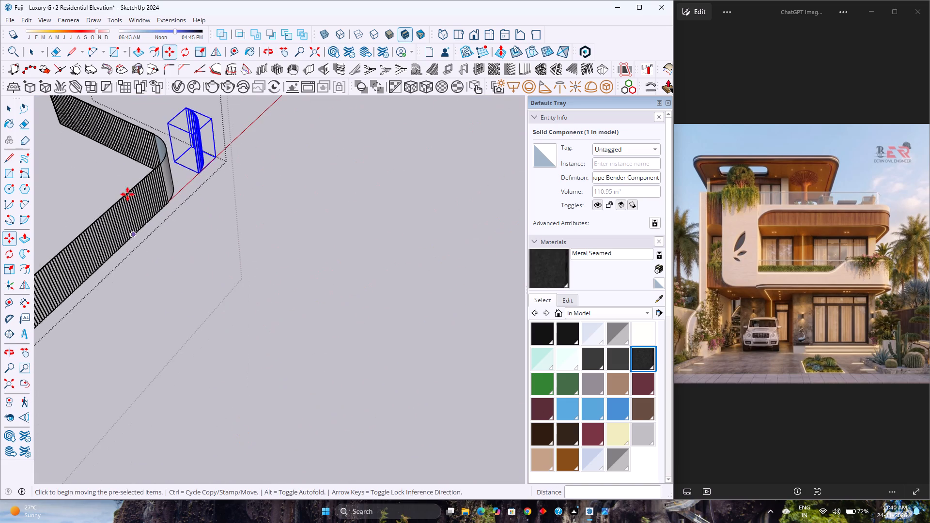
shift+scroll(127, 179, down, 1)
shift+middle_drag(134, 181, 209, 314)
middle_click(209, 314)
middle_click(209, 313)
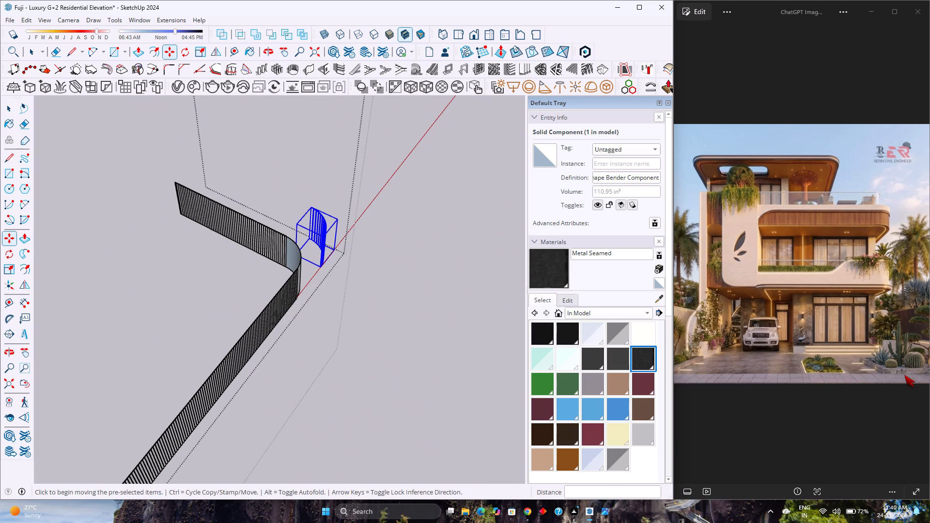
scroll(322, 241, up, 5)
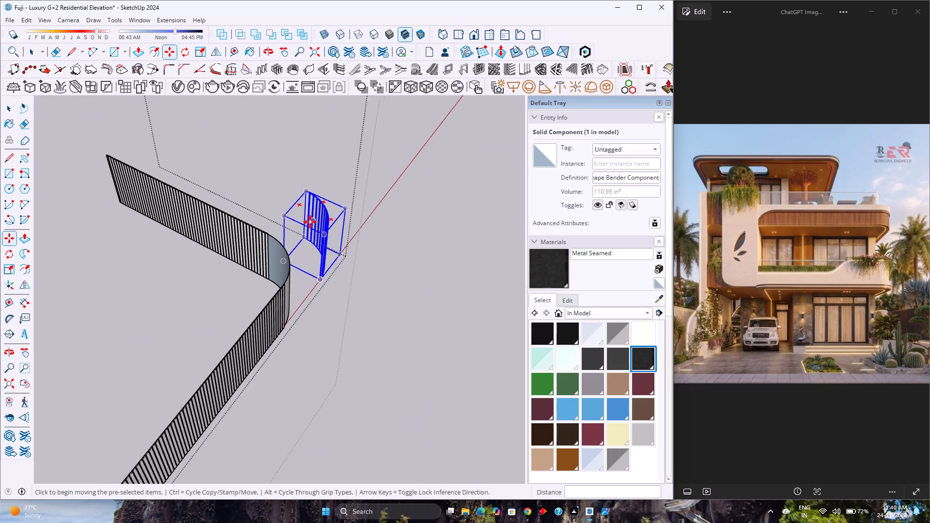
scroll(310, 222, up, 1)
middle_drag(310, 221, 322, 376)
scroll(309, 225, up, 4)
scroll(273, 203, up, 4)
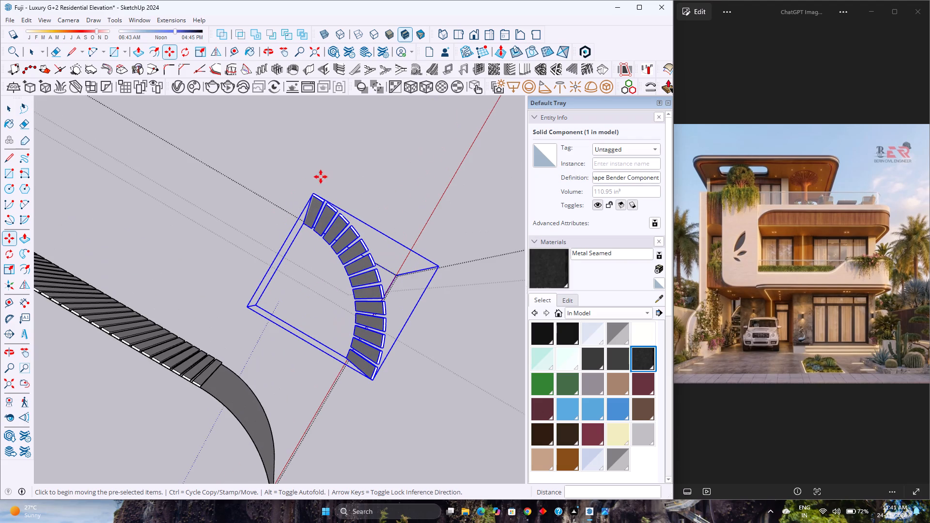
click(313, 192)
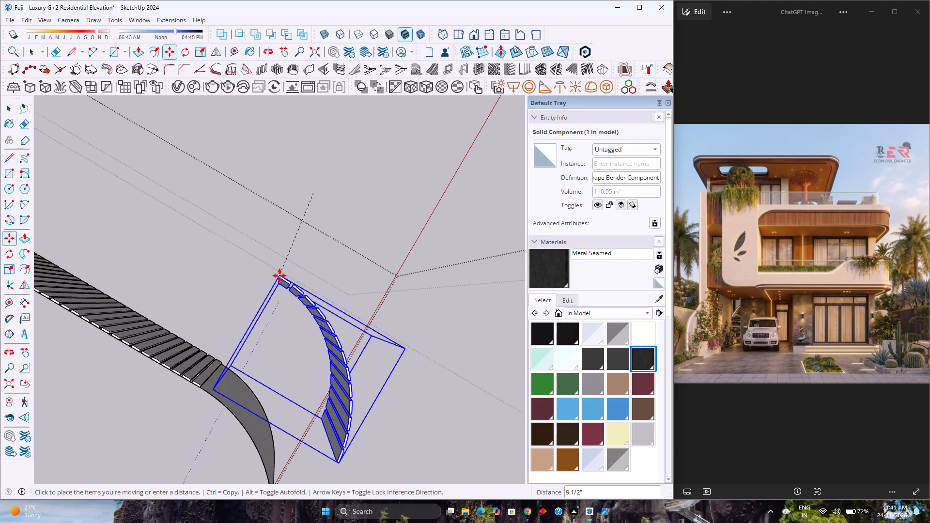
key(Right)
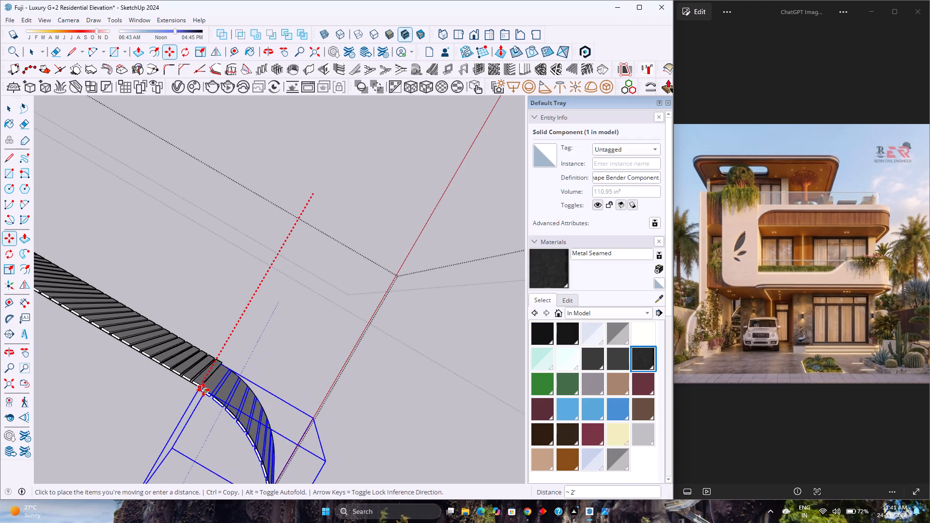
scroll(203, 390, up, 17)
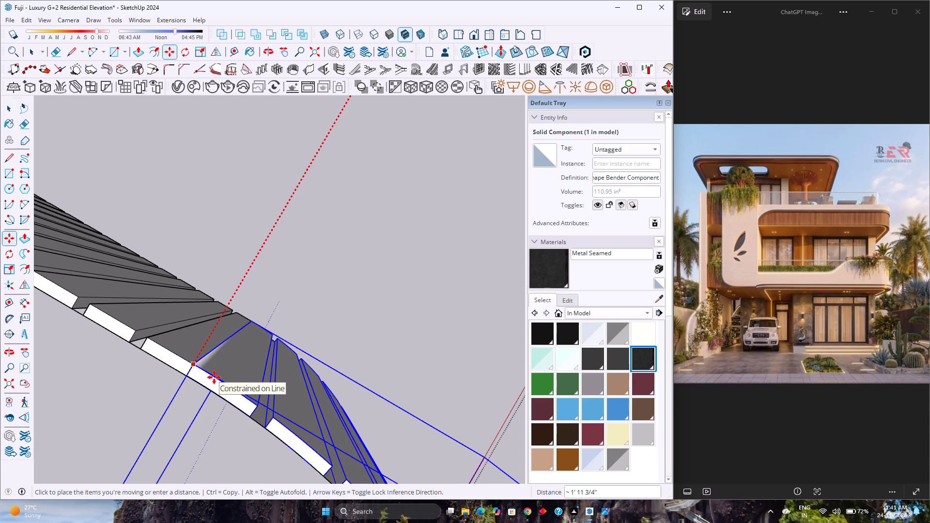
click(214, 377)
Shift the bent louvre component about 1/4" by its top inner corner onto the top edge of the curved corner's face.
scroll(218, 354, down, 5)
middle_drag(211, 368, 213, 301)
middle_click(213, 299)
scroll(228, 283, down, 8)
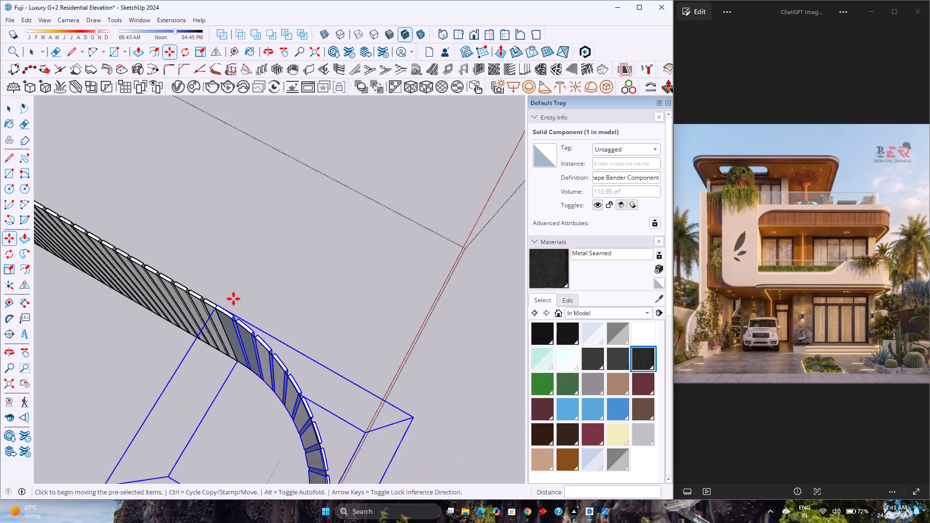
scroll(233, 299, down, 7)
middle_drag(263, 341, 73, 221)
scroll(180, 393, up, 1)
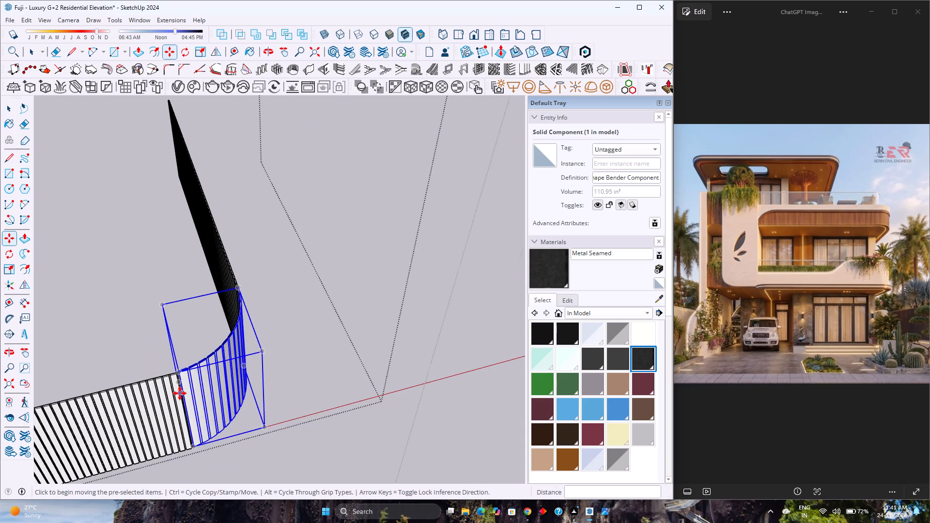
scroll(180, 393, up, 14)
middle_drag(180, 363, 227, 421)
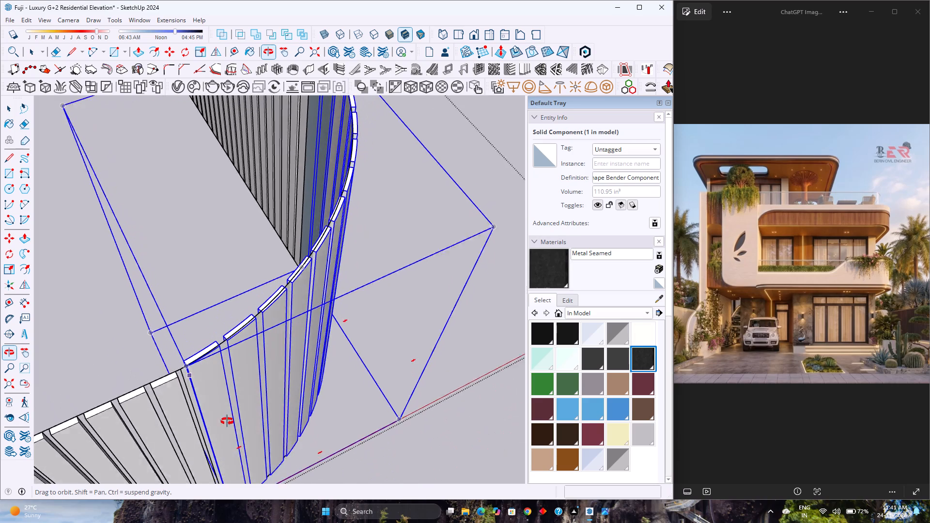
middle_drag(227, 421, 235, 427)
scroll(185, 385, up, 7)
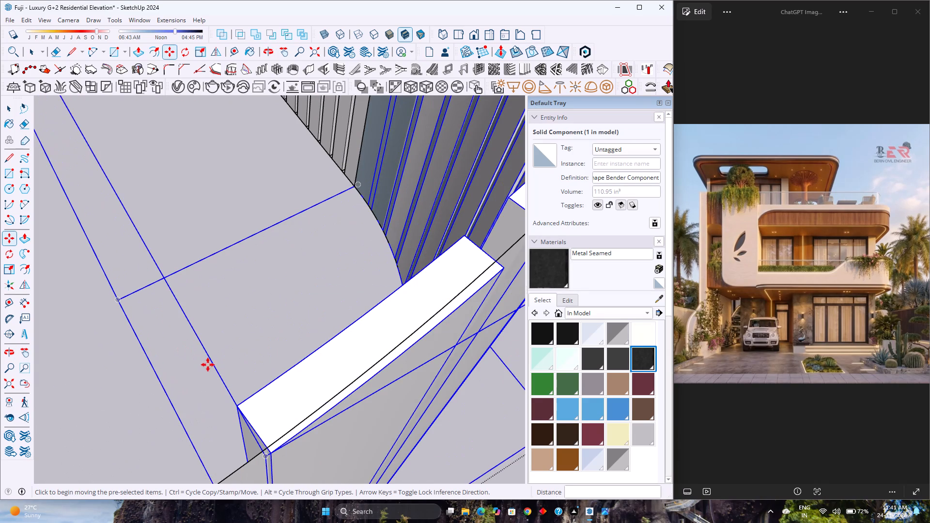
scroll(236, 402, down, 2)
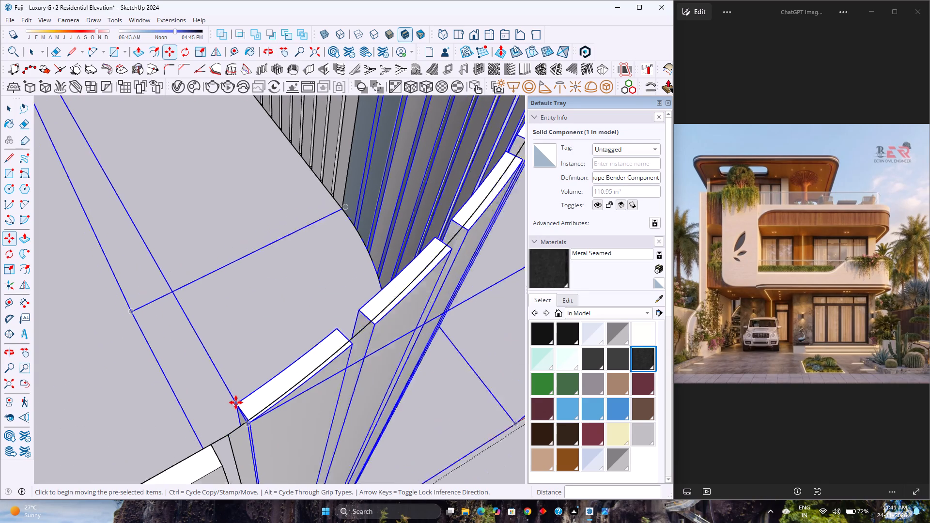
scroll(236, 402, down, 2)
click(234, 401)
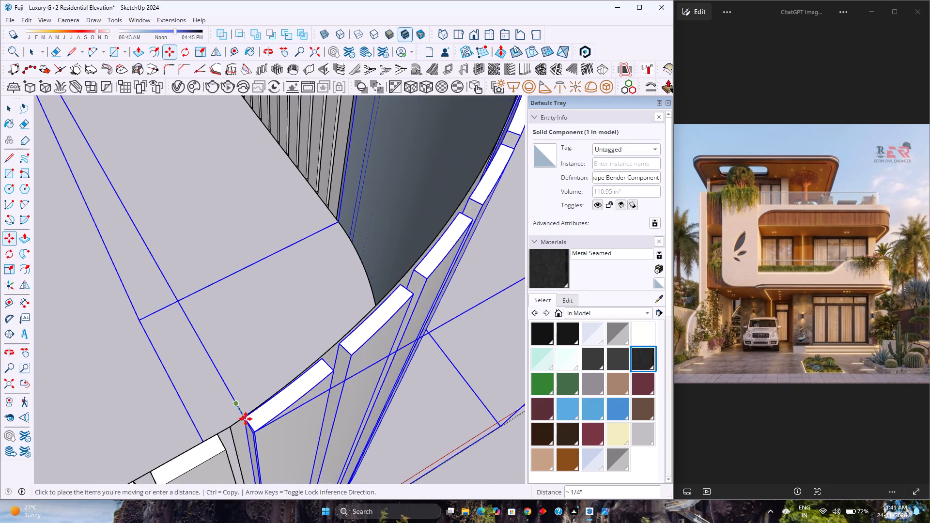
click(246, 419)
Examine both ends of the bent louvres where they meet the straight louvres, and clear the selection.
scroll(246, 401, down, 9)
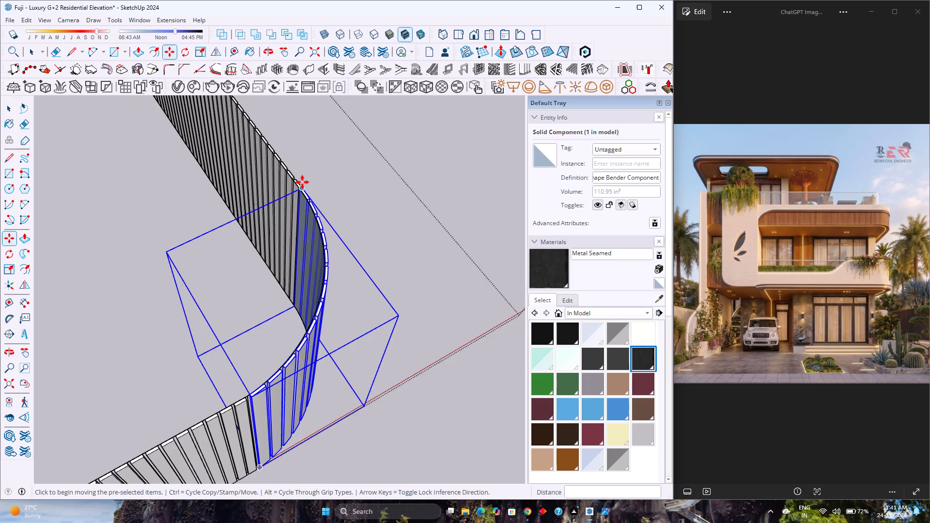
scroll(302, 182, up, 9)
middle_drag(306, 189, 300, 194)
middle_click(300, 194)
scroll(299, 194, down, 6)
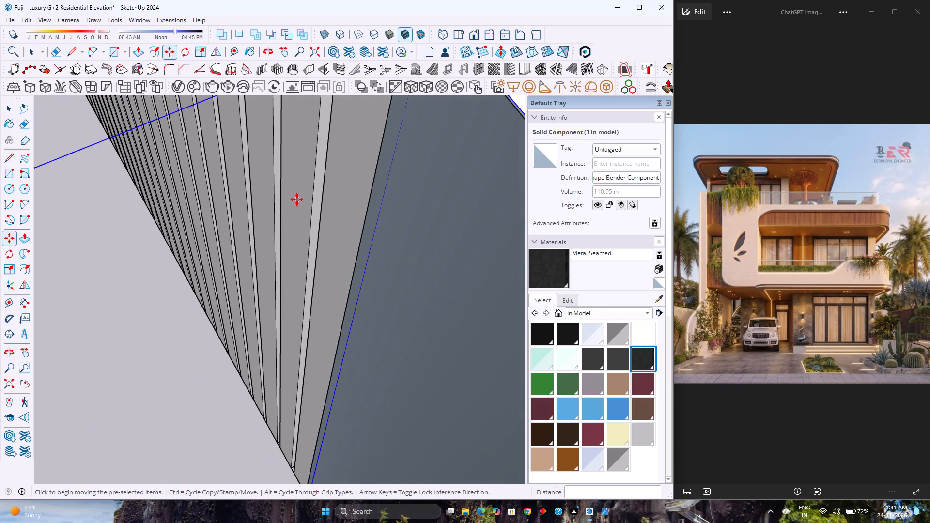
scroll(297, 200, down, 9)
middle_drag(326, 240, 61, 219)
middle_drag(230, 292, 39, 277)
middle_click(39, 277)
scroll(421, 285, up, 7)
middle_drag(424, 293, 401, 297)
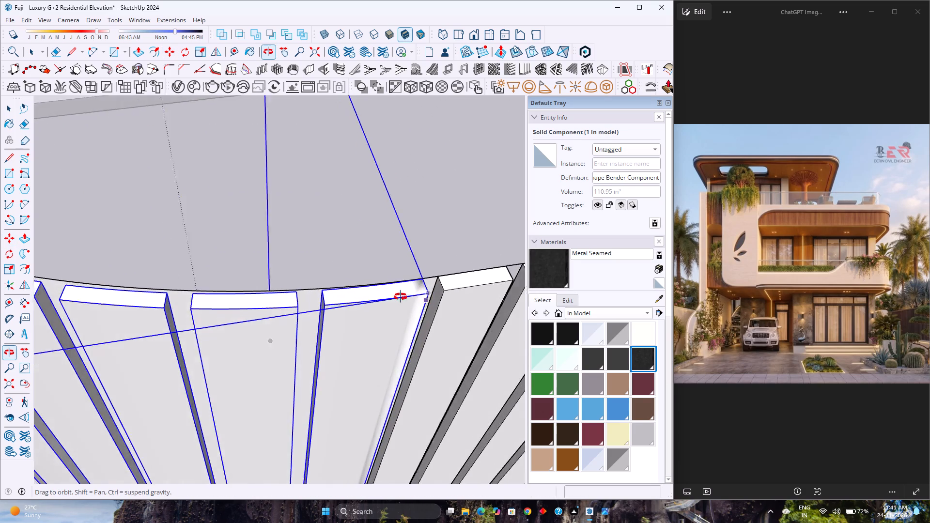
middle_drag(401, 297, 300, 308)
scroll(261, 300, up, 3)
scroll(261, 299, down, 2)
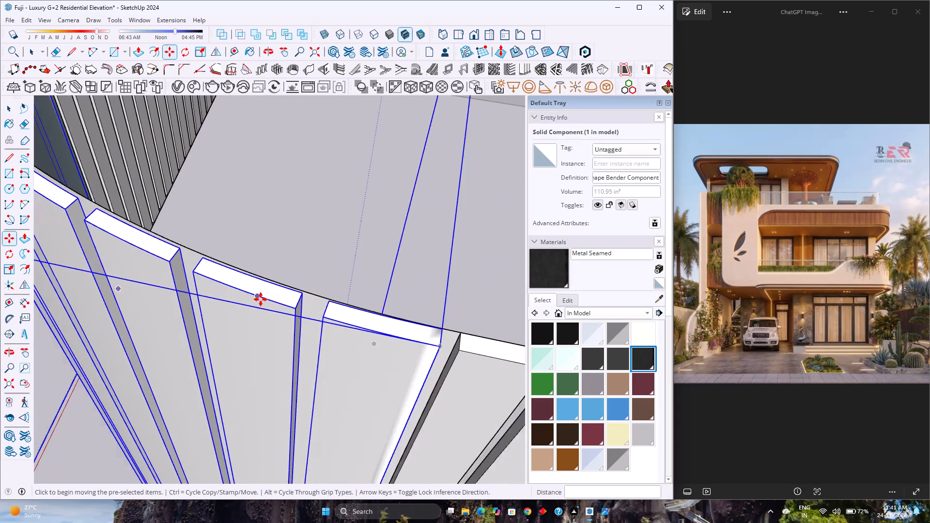
scroll(261, 299, down, 5)
key(space)
scroll(261, 299, down, 5)
key(Escape)
scroll(261, 299, down, 9)
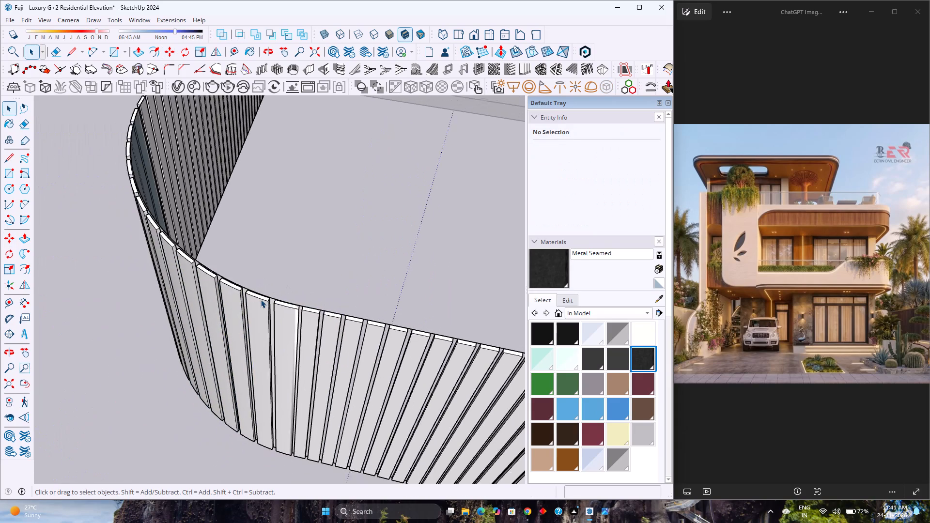
scroll(261, 299, down, 1)
scroll(219, 272, up, 4)
scroll(207, 272, down, 5)
middle_drag(170, 301, 304, 205)
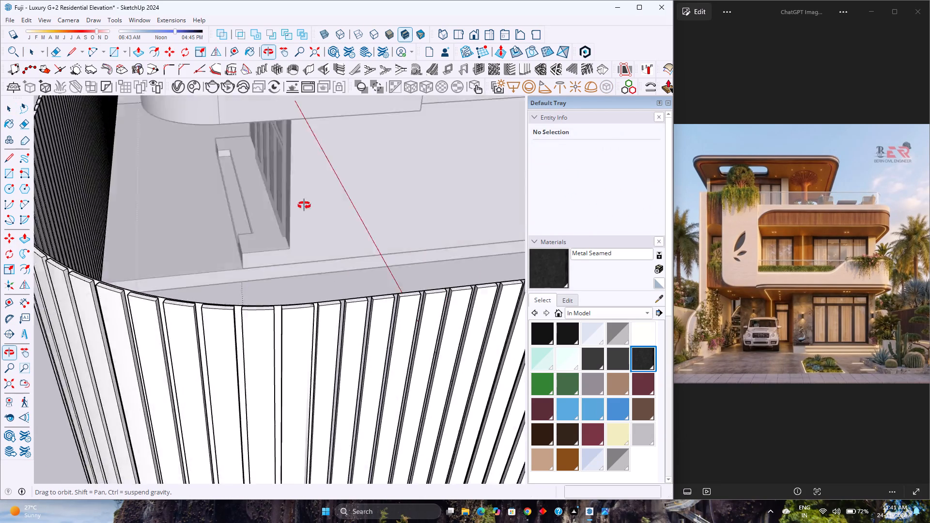
middle_drag(304, 205, 317, 199)
Delete the leftover bent louvre copy floating above the roof slab from inside its group.
scroll(295, 217, down, 8)
shift+middle_drag(292, 227, 222, 442)
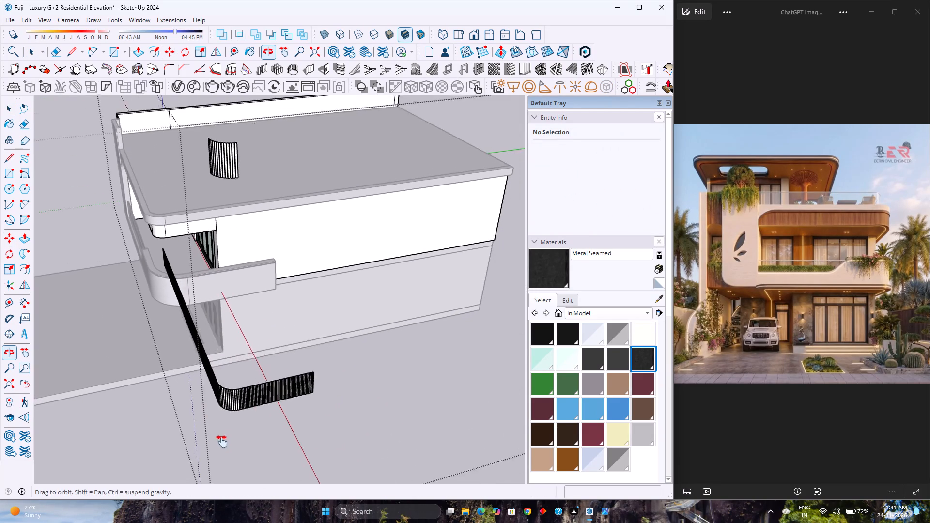
shift+middle_drag(222, 442, 218, 452)
middle_drag(190, 388, 320, 327)
shift+middle_drag(366, 256, 36, 476)
click(131, 277)
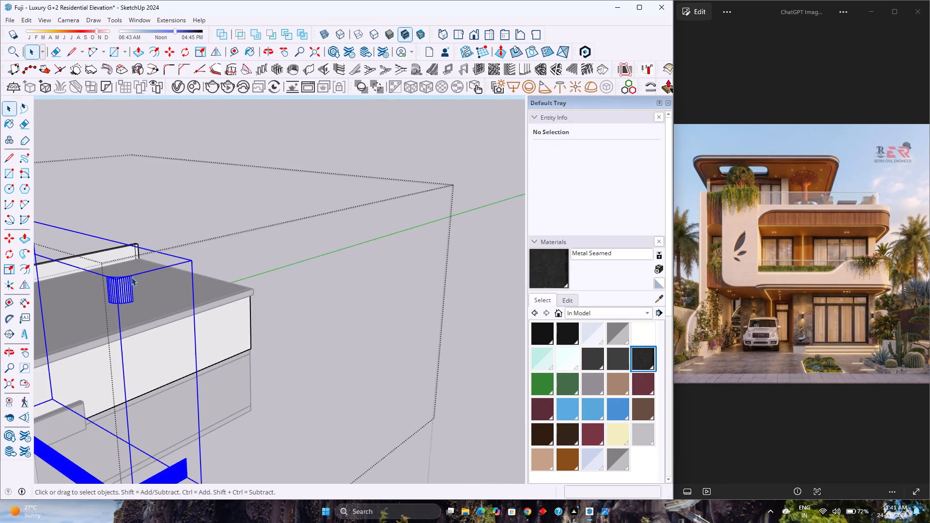
double_click(127, 283)
click(124, 288)
key(Delete)
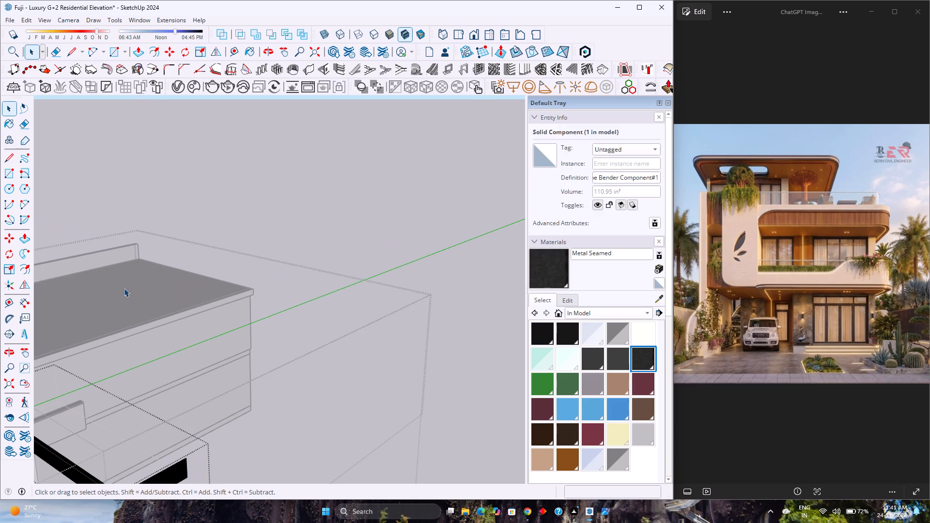
scroll(124, 288, down, 10)
key(Escape)
Inspect the louvred fascia's curved corner from several angles, checking louvre spacing and the joint with the straight run.
scroll(113, 347, up, 9)
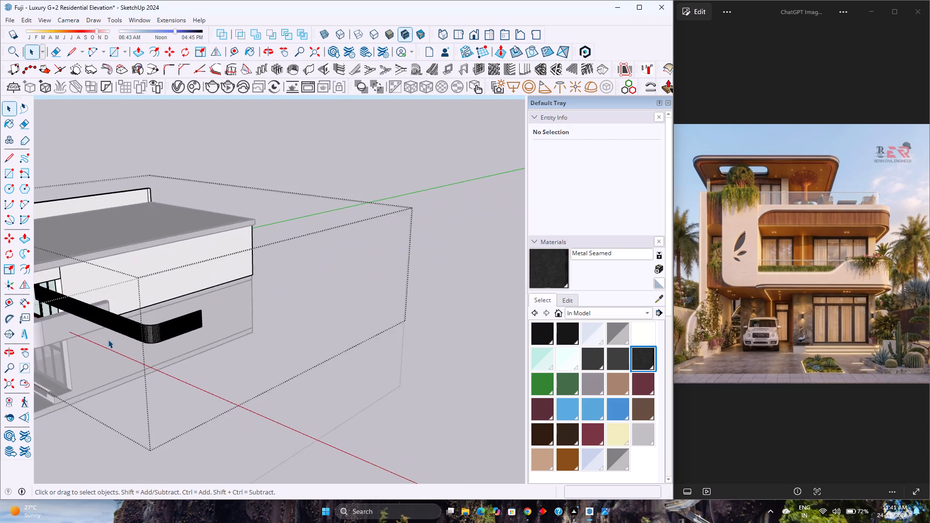
scroll(108, 339, up, 7)
middle_drag(109, 338, 135, 335)
middle_click(135, 335)
scroll(135, 334, down, 3)
shift+middle_drag(275, 305, 271, 308)
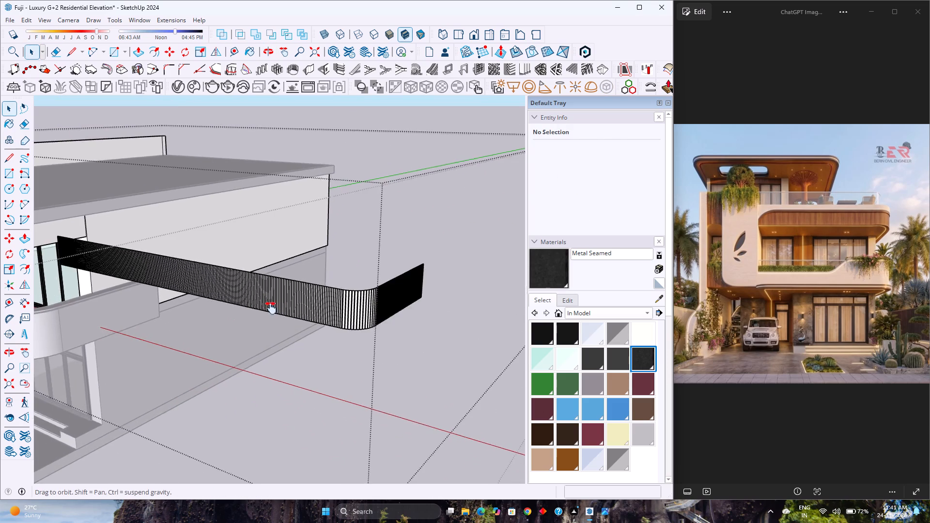
shift+middle_drag(271, 308, 192, 348)
shift+middle_click(192, 348)
middle_drag(187, 350, 324, 342)
scroll(283, 351, up, 8)
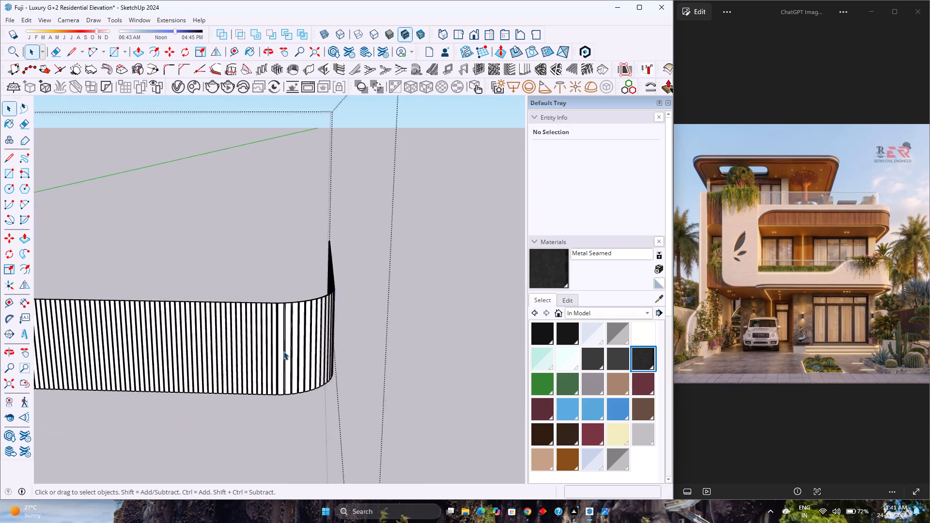
scroll(283, 351, up, 6)
scroll(283, 351, down, 3)
scroll(283, 351, up, 3)
scroll(283, 351, down, 3)
scroll(283, 351, up, 3)
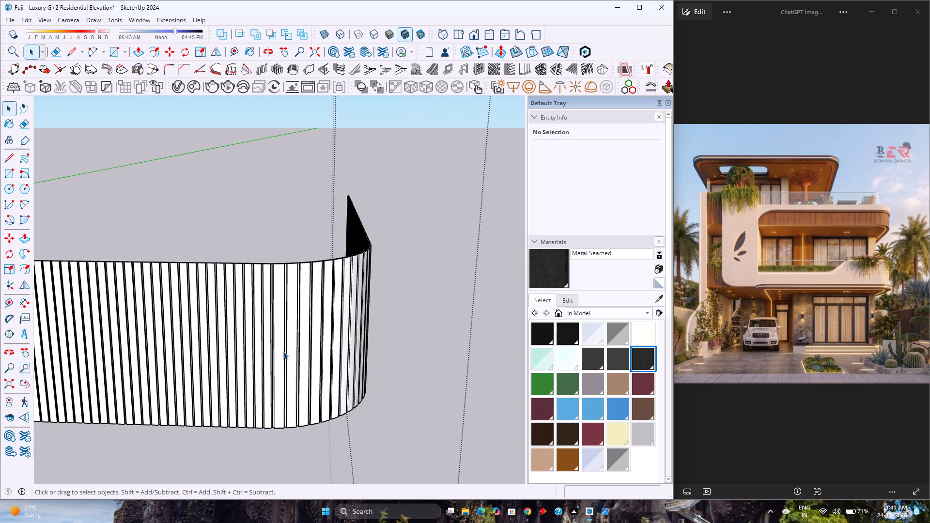
scroll(283, 351, up, 6)
scroll(294, 244, up, 3)
middle_drag(294, 245, 239, 469)
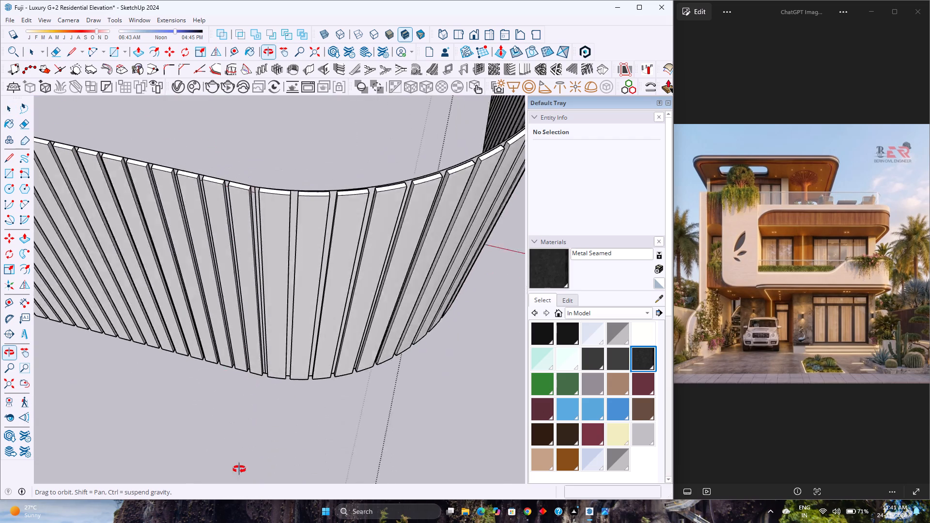
Examine the top edges and gaps of the bent louvres where they meet the straight run.
middle_drag(239, 469, 238, 479)
middle_click(237, 477)
scroll(268, 200, up, 10)
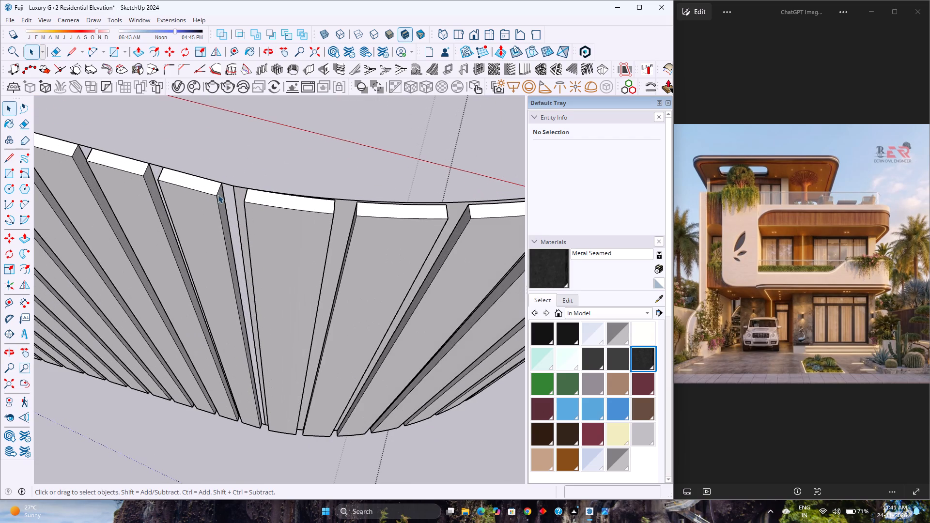
scroll(225, 187, up, 2)
middle_drag(228, 189, 234, 196)
middle_click(234, 196)
Delete the smooth curved backing face behind the bent louvres at the fascia's corner.
scroll(233, 194, down, 4)
middle_drag(246, 211, 339, 285)
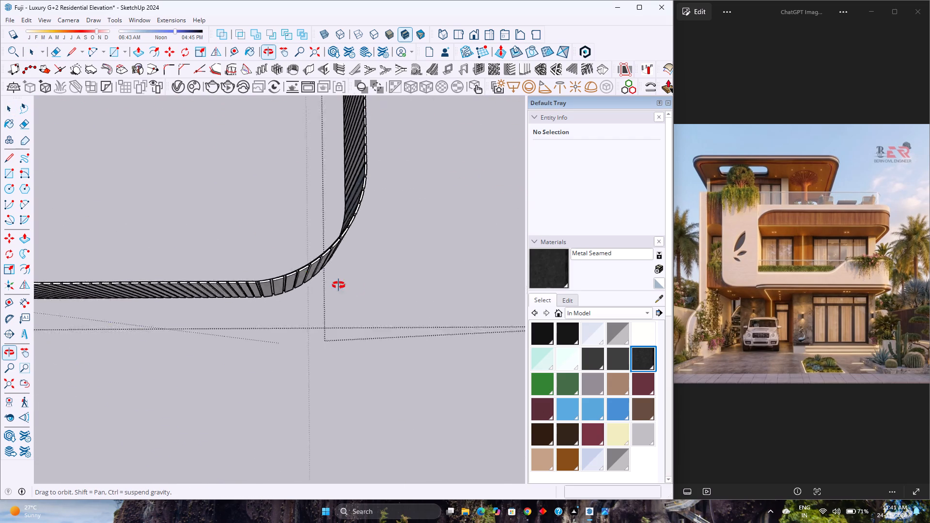
middle_drag(339, 285, 666, 274)
middle_click(666, 274)
middle_drag(288, 240, 474, 73)
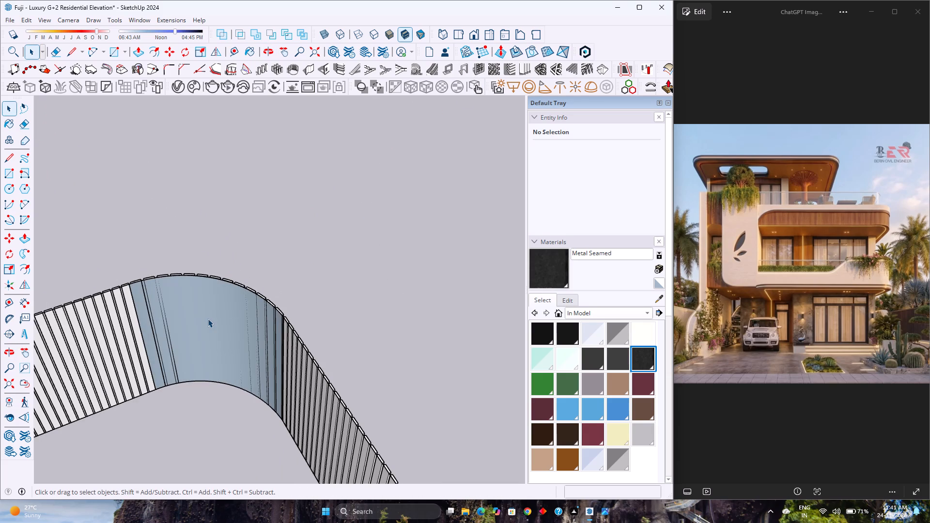
click(208, 319)
double_click(208, 319)
click(208, 319)
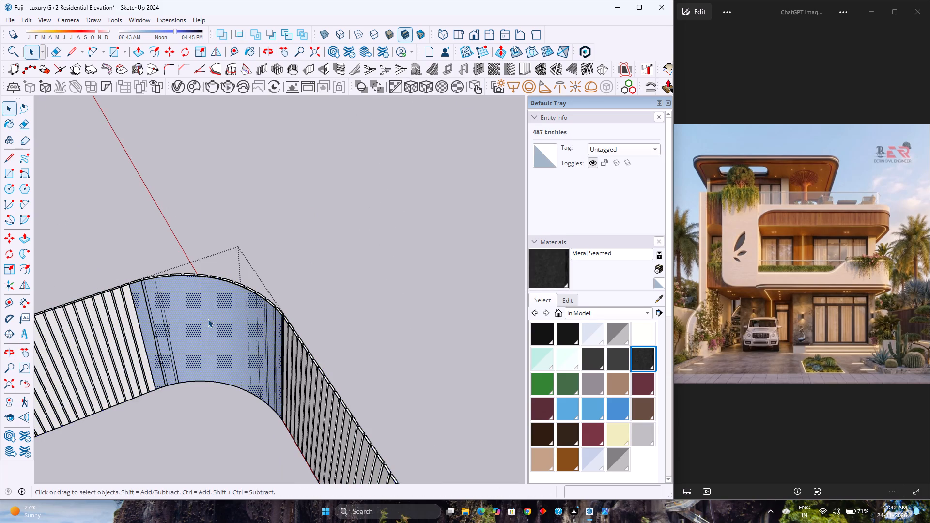
click(208, 319)
key(Delete)
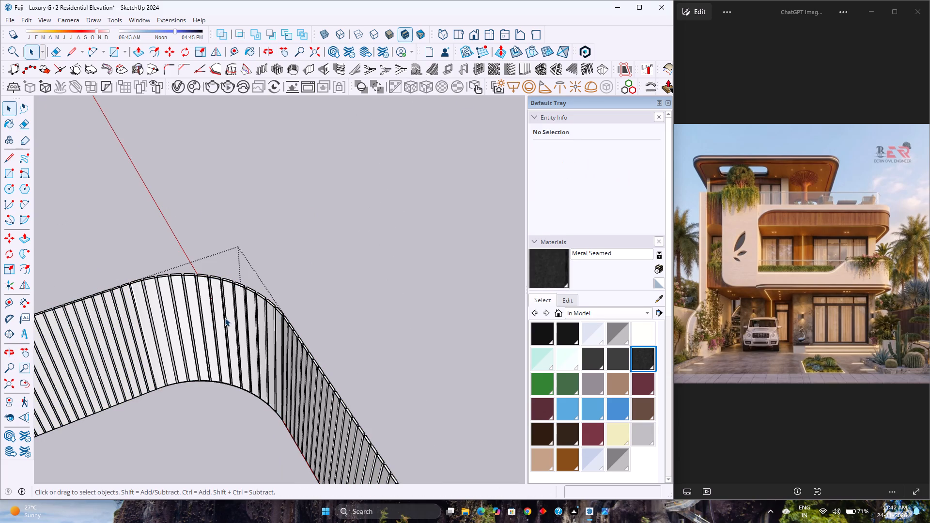
Examine the bent louvres' top ends around the curved corner for leftover edges behind them.
scroll(181, 264, up, 4)
scroll(106, 310, up, 3)
scroll(147, 290, up, 2)
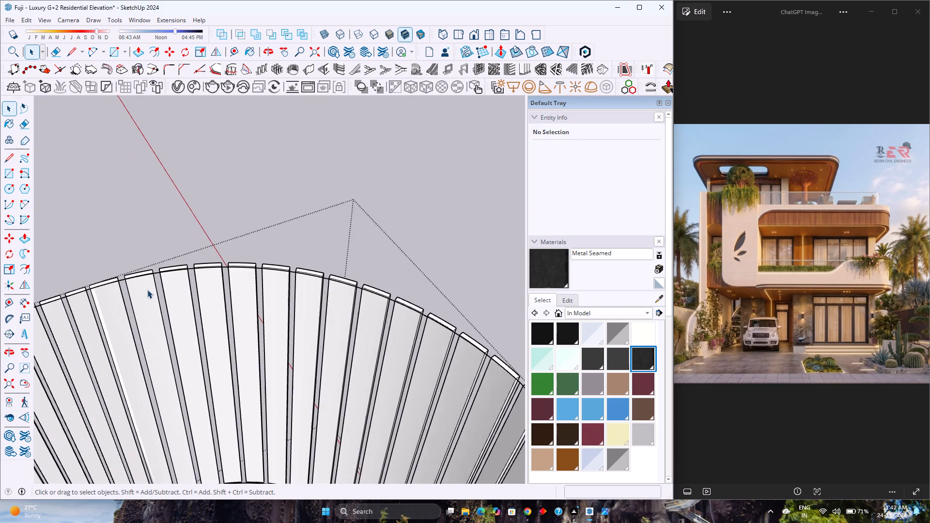
scroll(153, 284, up, 4)
scroll(255, 257, up, 6)
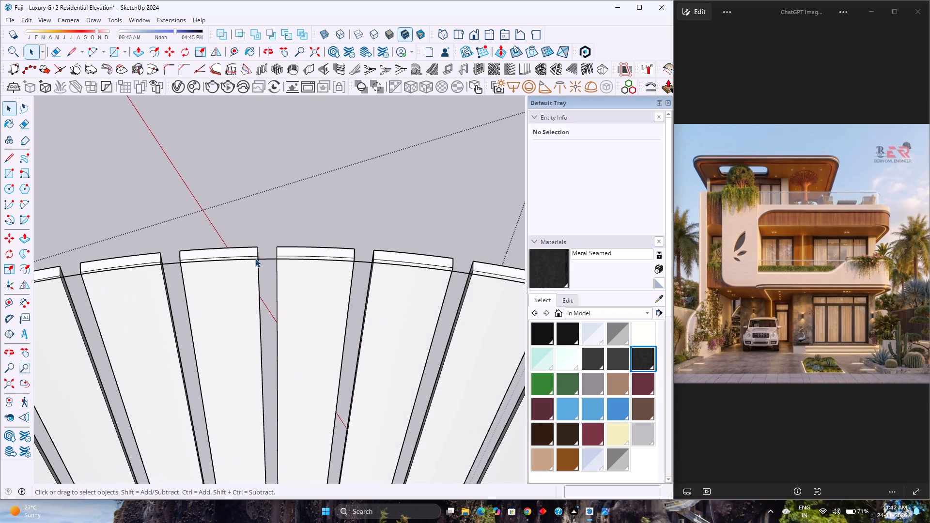
middle_drag(266, 260, 276, 441)
middle_click(276, 441)
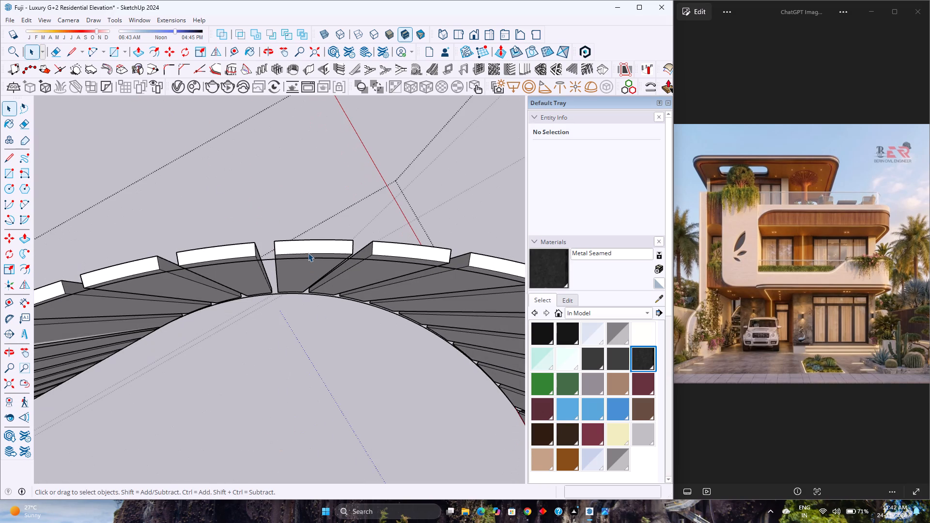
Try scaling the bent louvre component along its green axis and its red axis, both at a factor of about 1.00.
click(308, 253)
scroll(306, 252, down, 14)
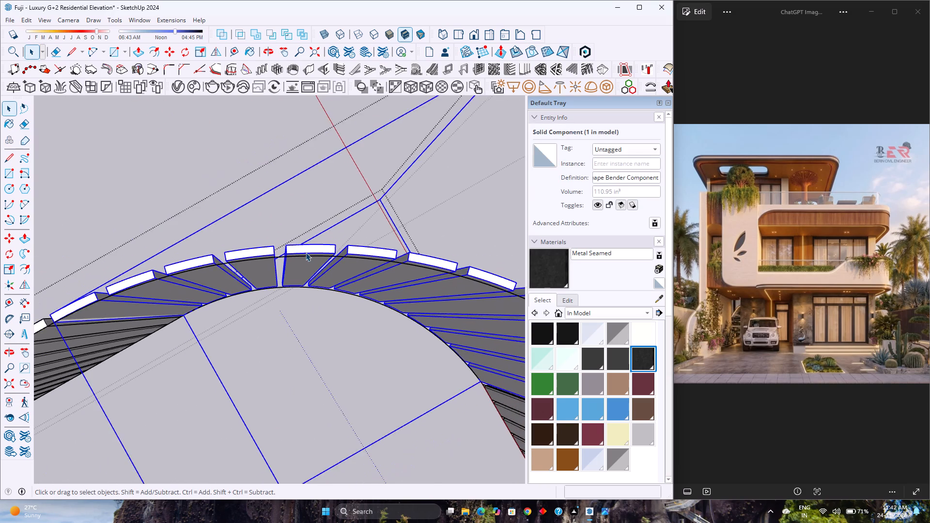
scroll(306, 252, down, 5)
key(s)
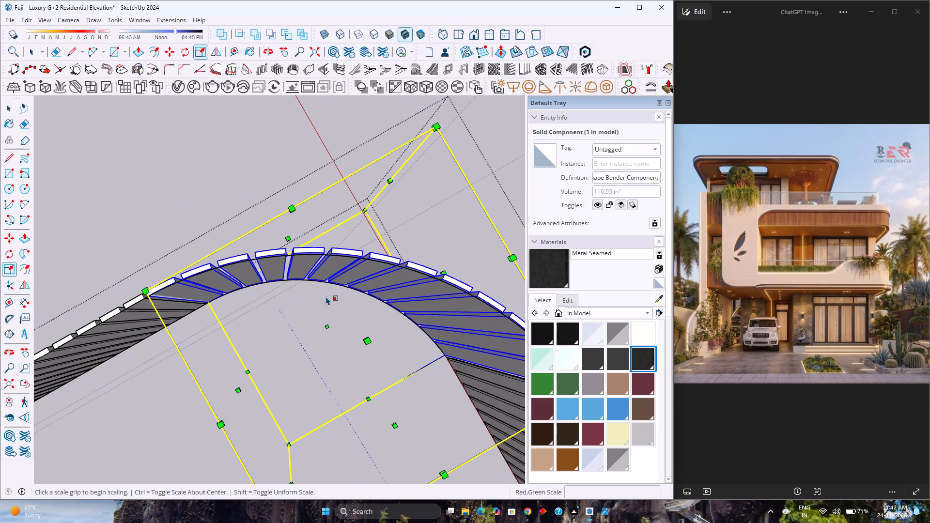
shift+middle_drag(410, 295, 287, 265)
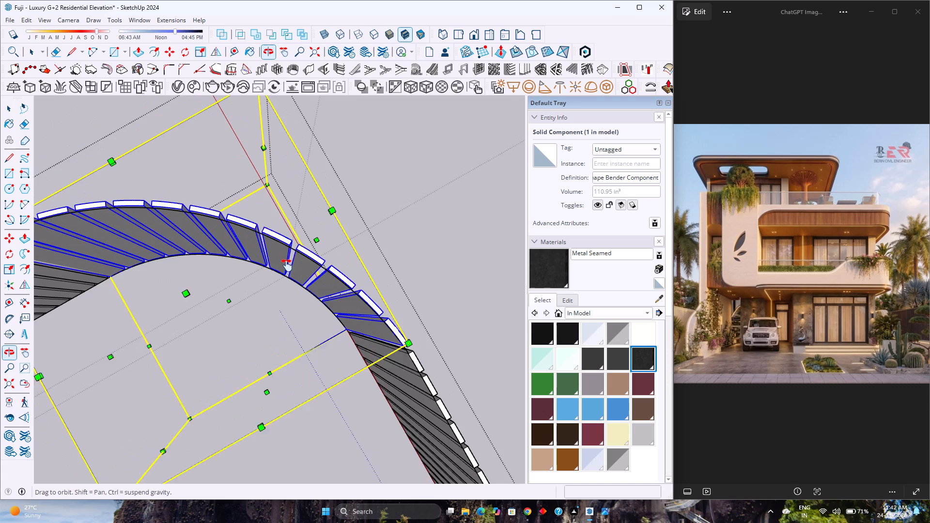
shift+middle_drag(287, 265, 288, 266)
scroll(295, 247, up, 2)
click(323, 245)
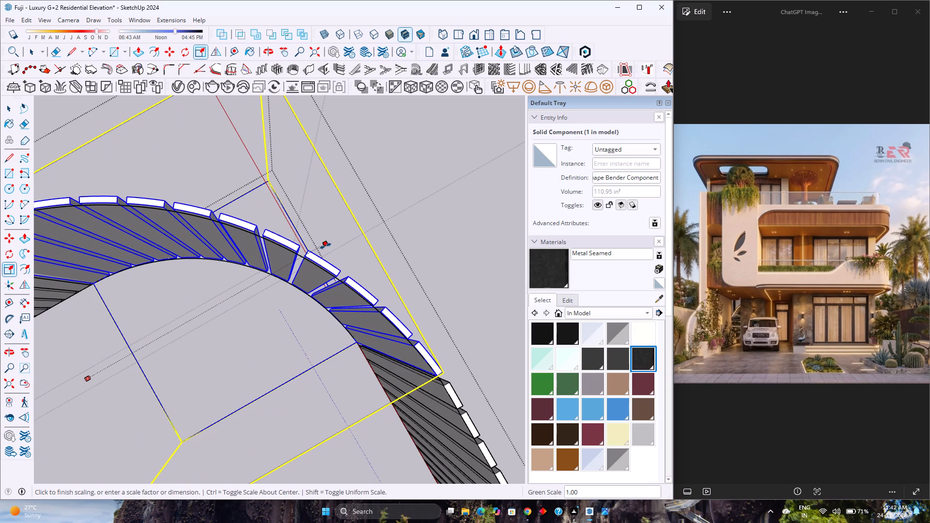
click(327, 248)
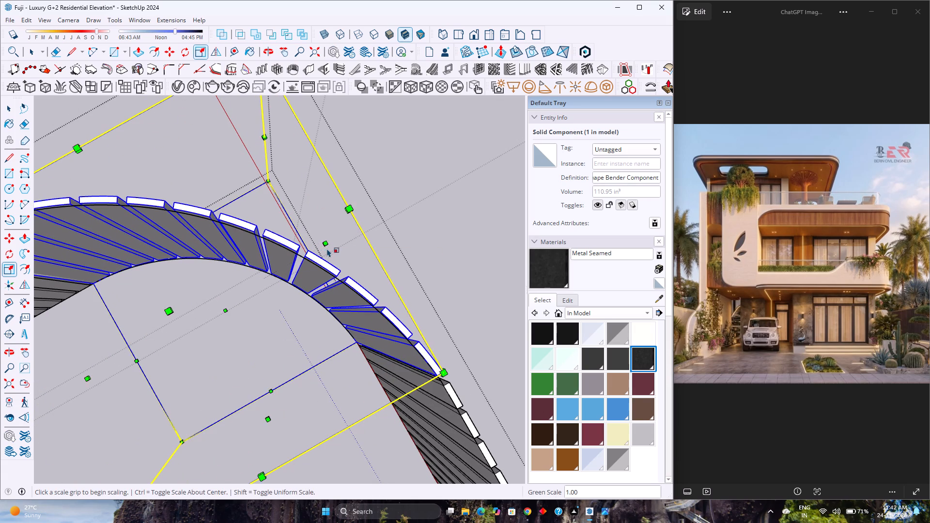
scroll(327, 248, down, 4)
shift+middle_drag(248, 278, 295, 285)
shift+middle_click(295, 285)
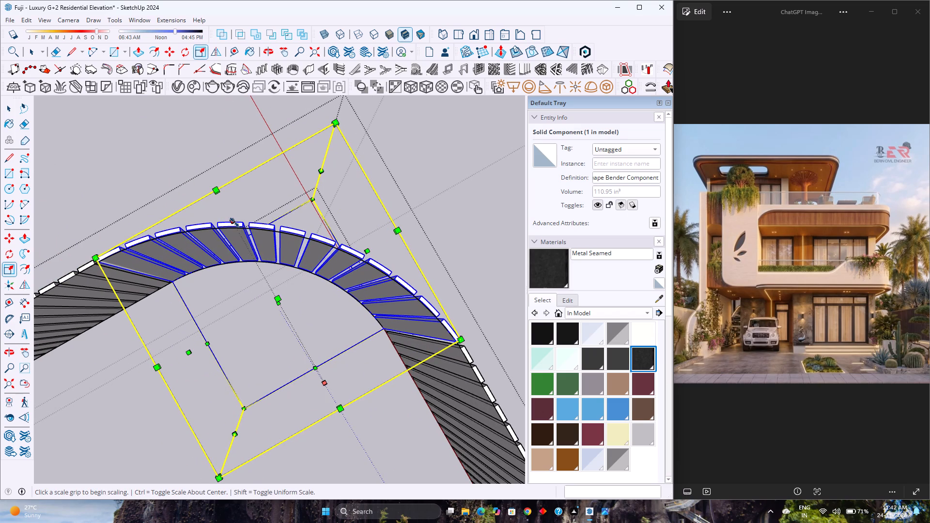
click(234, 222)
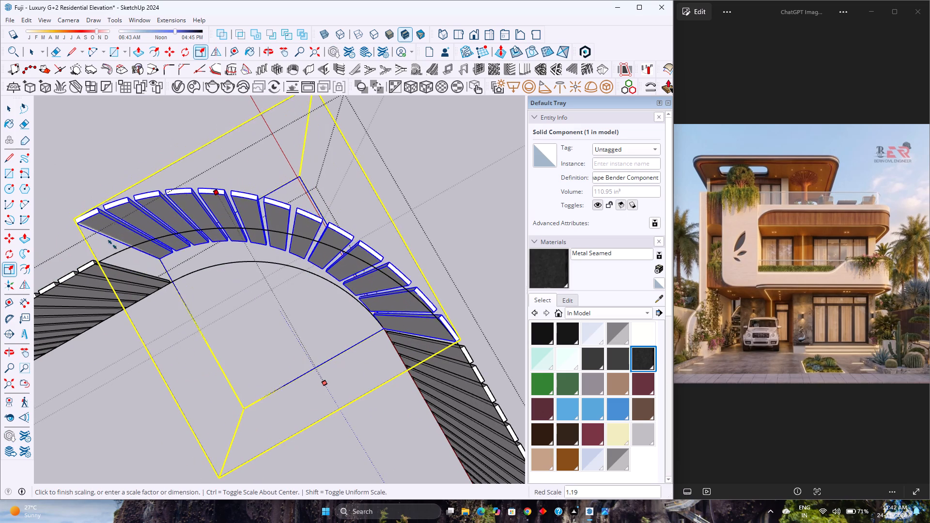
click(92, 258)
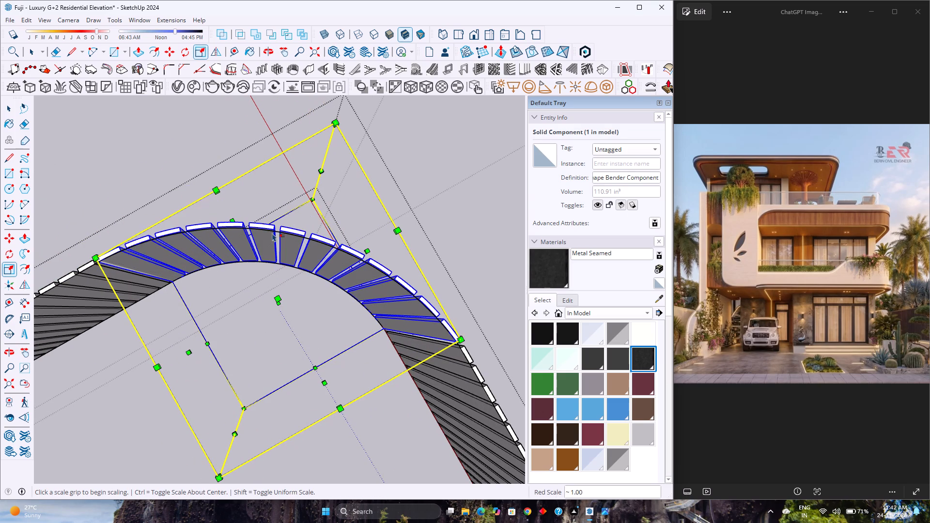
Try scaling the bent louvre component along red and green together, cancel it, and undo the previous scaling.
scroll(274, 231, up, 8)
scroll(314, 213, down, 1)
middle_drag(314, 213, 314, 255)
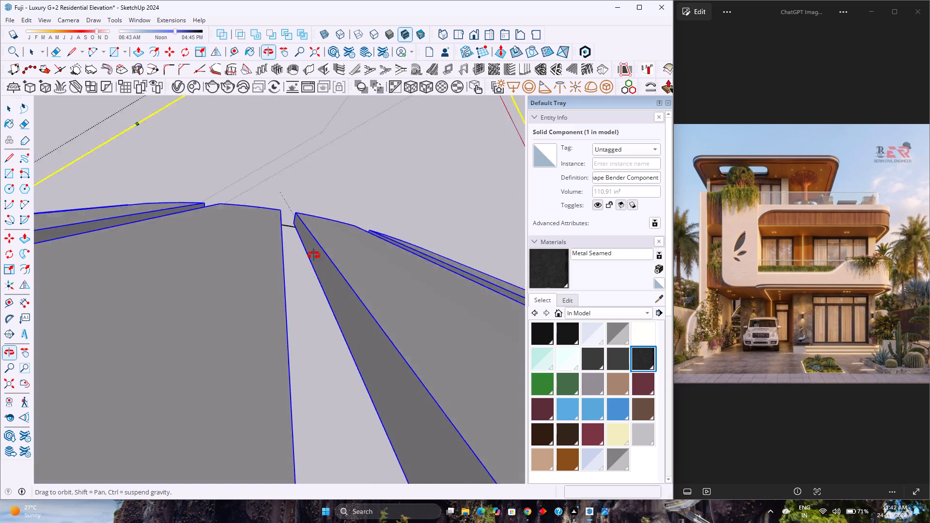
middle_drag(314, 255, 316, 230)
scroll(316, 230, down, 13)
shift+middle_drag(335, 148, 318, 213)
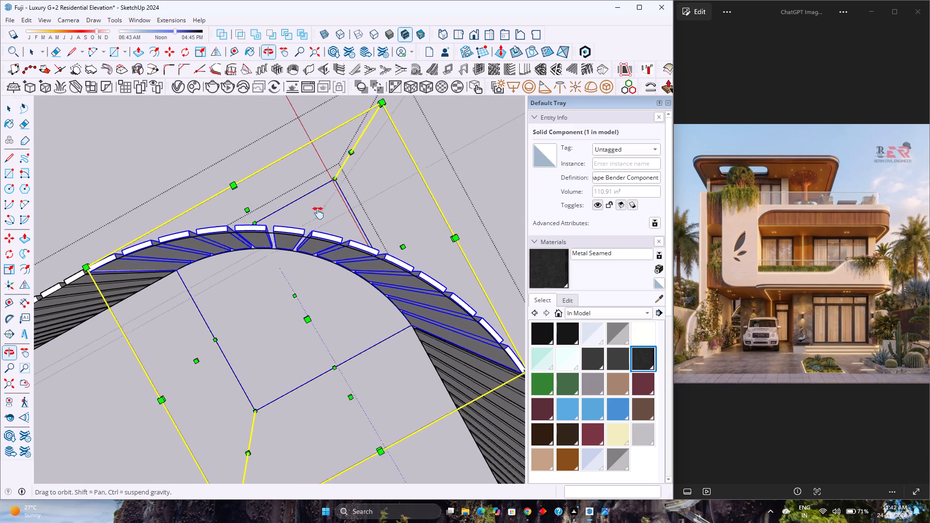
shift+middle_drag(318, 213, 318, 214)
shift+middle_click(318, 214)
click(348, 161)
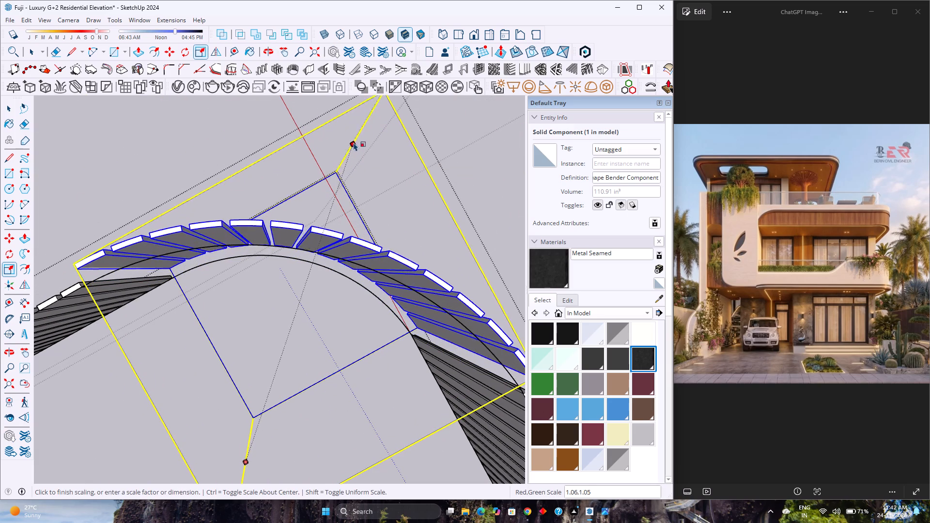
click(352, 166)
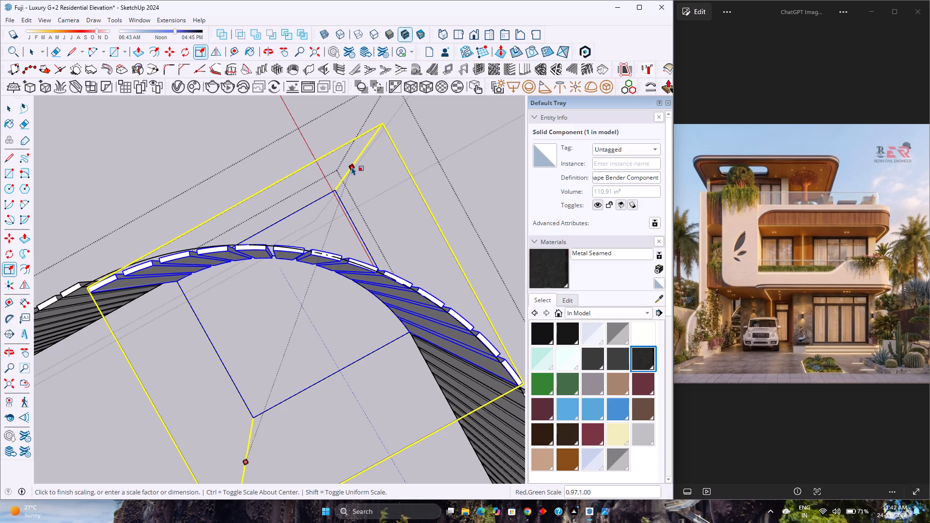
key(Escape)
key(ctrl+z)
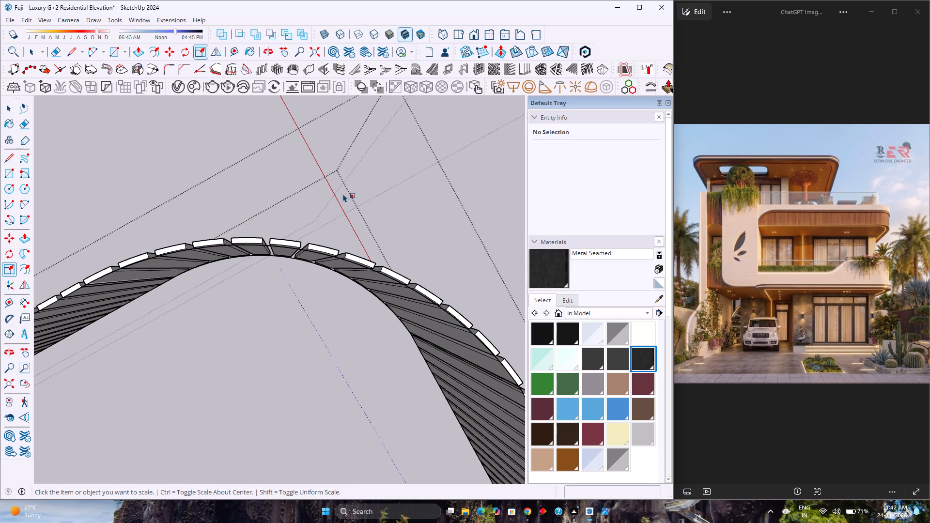
Inspect the complete louvred fascia from the curved corner to its far end, and leave the louvre group.
key(space)
scroll(338, 211, down, 4)
middle_drag(346, 235, 198, 208)
middle_click(198, 208)
scroll(198, 209, up, 1)
scroll(200, 210, down, 6)
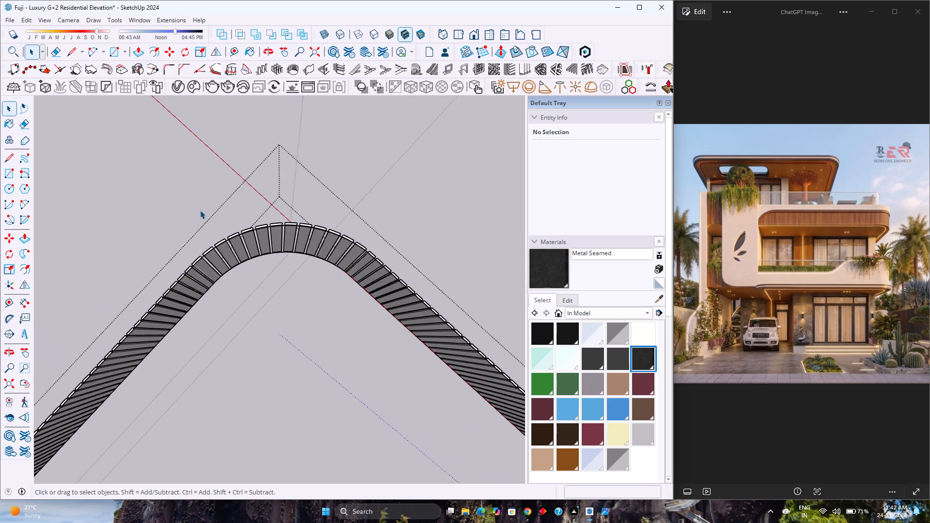
scroll(200, 210, down, 4)
middle_drag(138, 238, 488, 231)
middle_click(489, 231)
scroll(274, 239, down, 4)
middle_drag(165, 274, 467, 139)
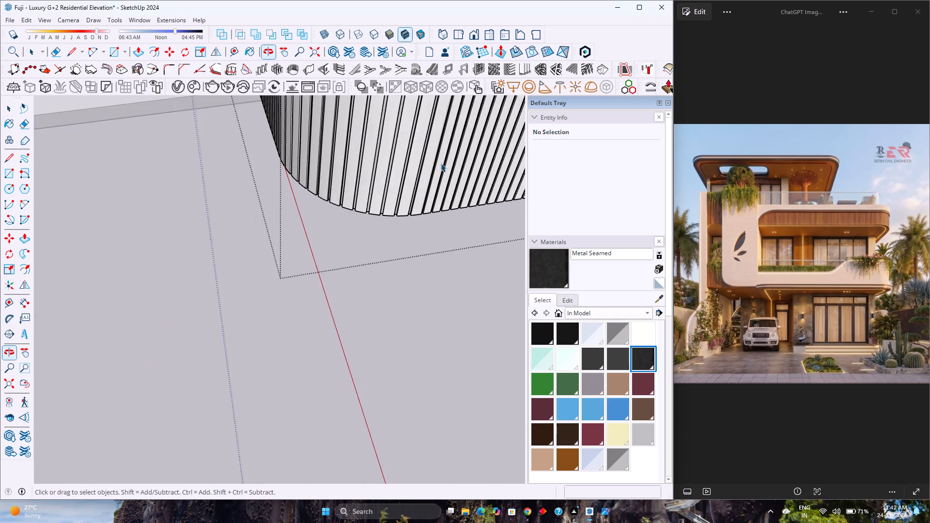
scroll(309, 198, down, 3)
shift+middle_drag(288, 176, 170, 365)
middle_drag(154, 344, 372, 270)
scroll(347, 263, down, 5)
shift+middle_drag(332, 248, 330, 249)
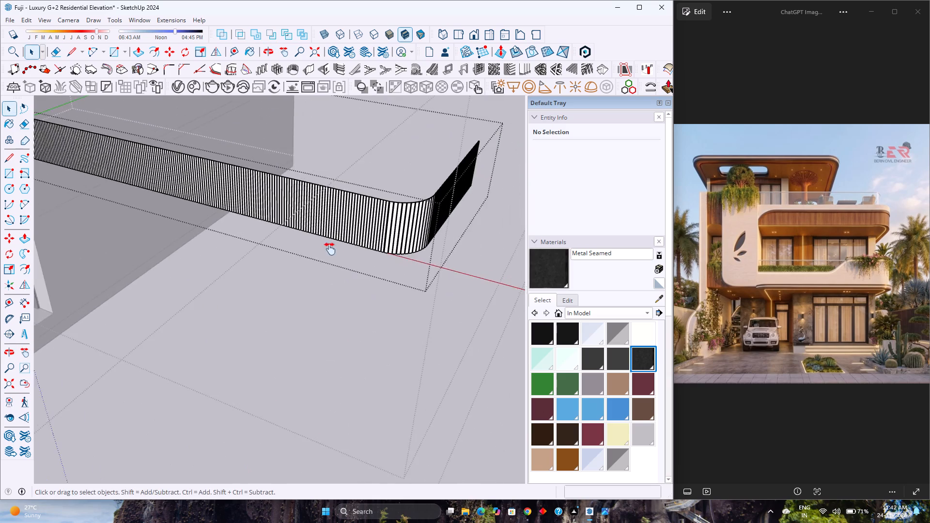
shift+middle_drag(330, 249, 285, 368)
middle_drag(276, 353, 356, 315)
scroll(356, 312, down, 4)
key(Escape)
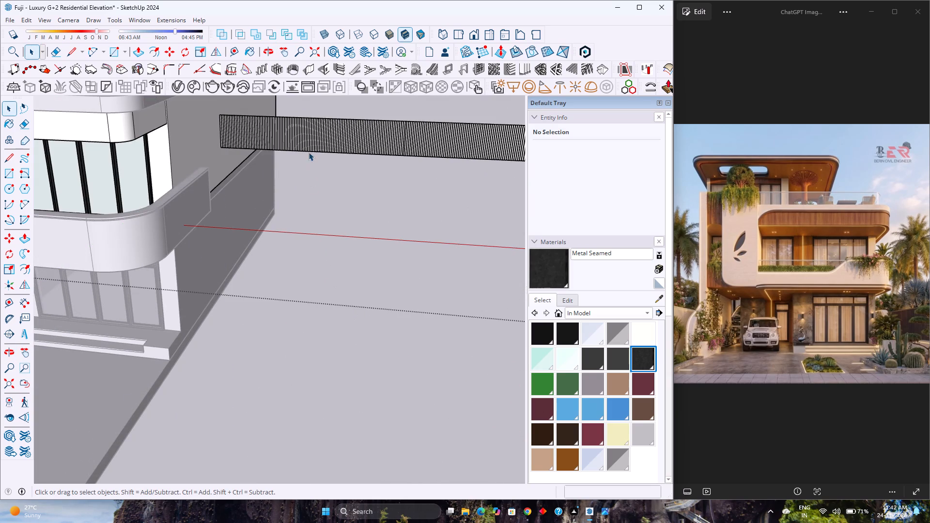
Move the curved louvre group 30' along the red axis, back onto the house beneath the roof slab.
click(308, 145)
scroll(308, 145, down, 4)
shift+middle_drag(308, 145, 165, 282)
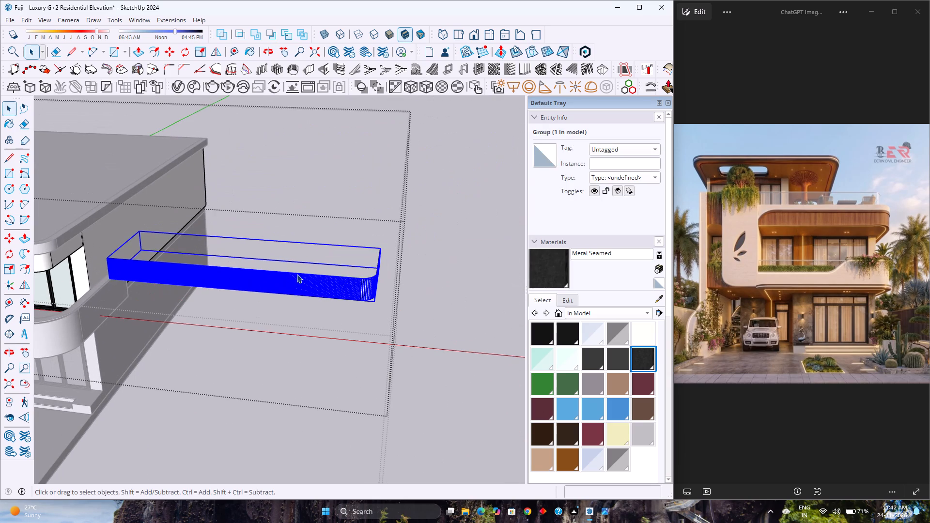
key(m)
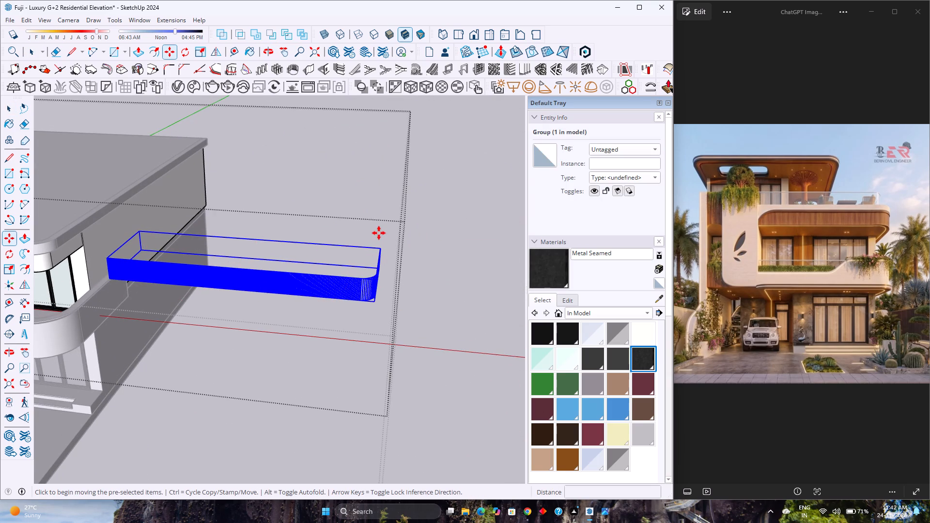
scroll(379, 234, up, 10)
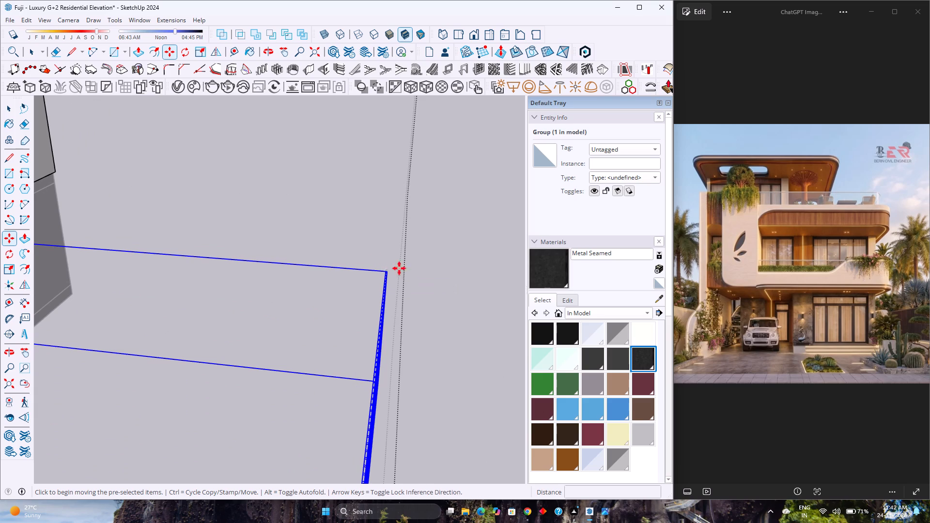
scroll(386, 265, up, 4)
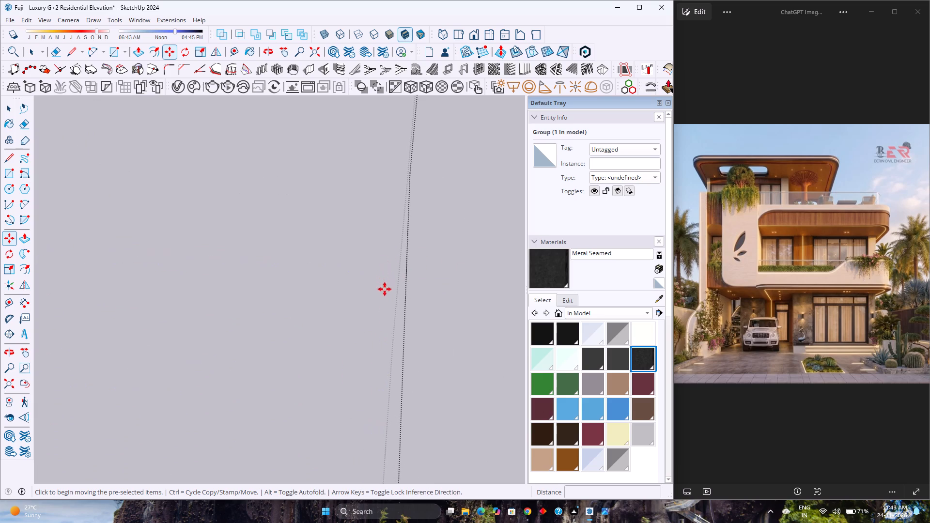
scroll(386, 292, down, 3)
scroll(387, 309, up, 15)
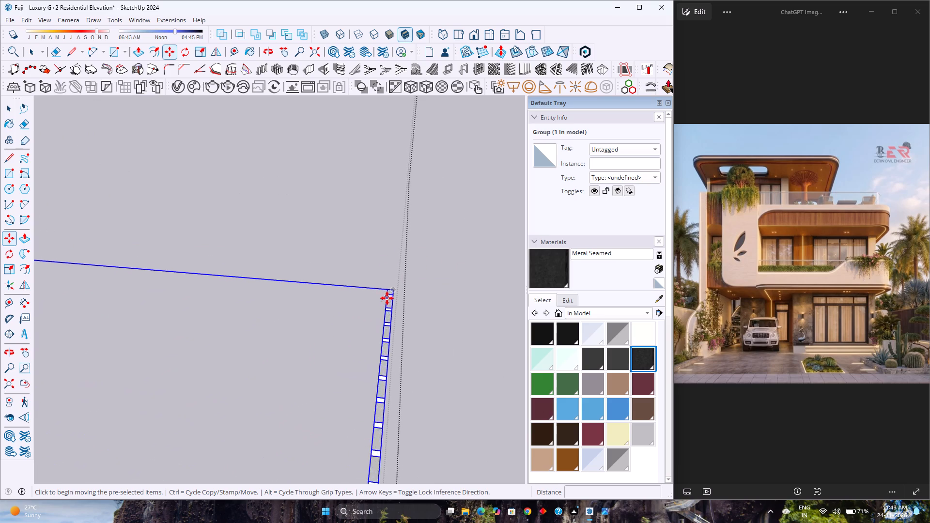
scroll(387, 298, up, 9)
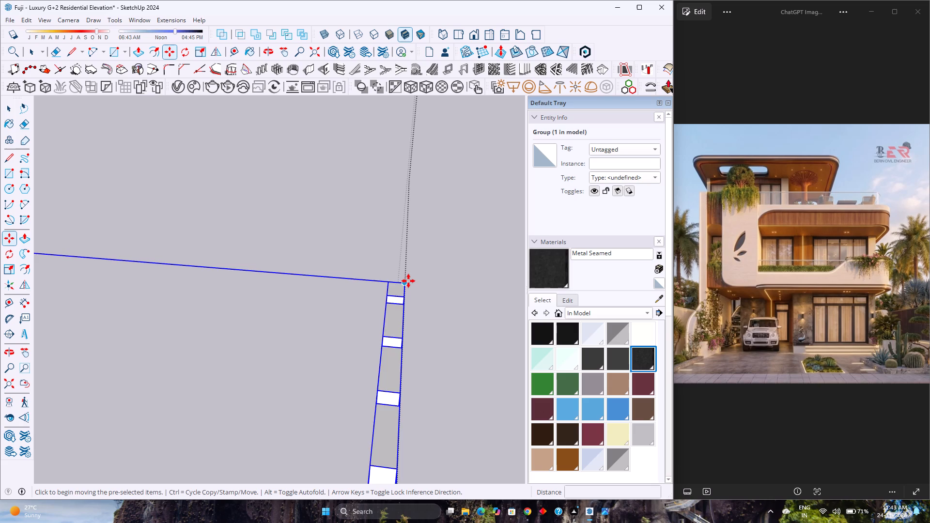
click(408, 281)
scroll(317, 267, down, 5)
key(Right)
scroll(317, 267, down, 5)
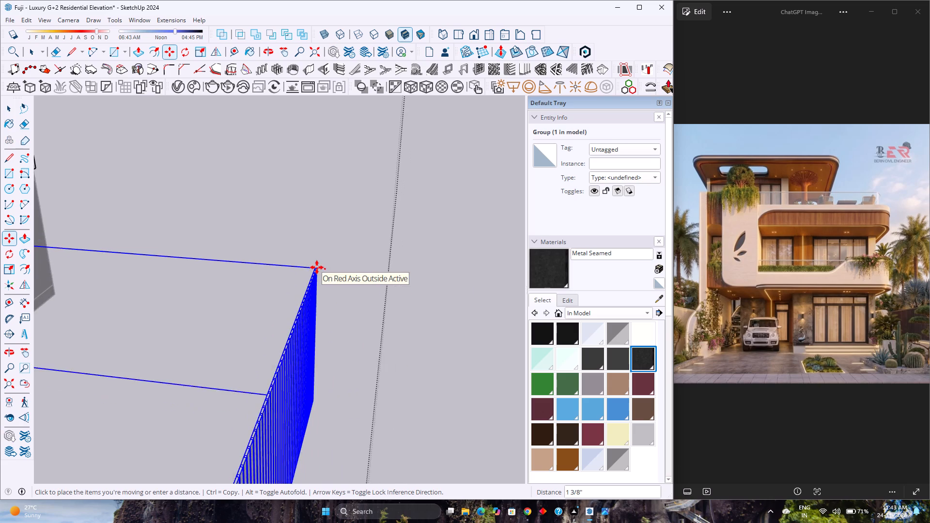
scroll(317, 267, down, 13)
shift+middle_drag(214, 250, 648, 309)
shift+middle_click(648, 309)
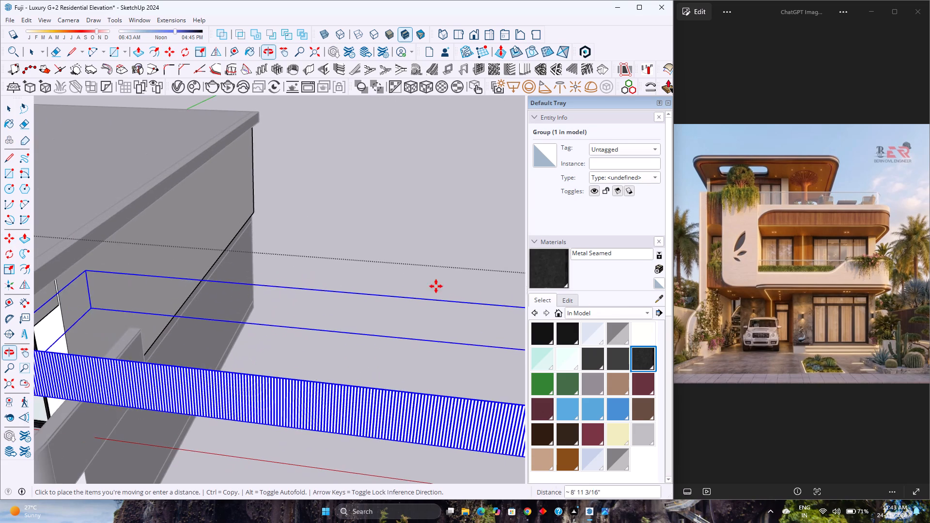
shift+middle_drag(67, 283, 302, 311)
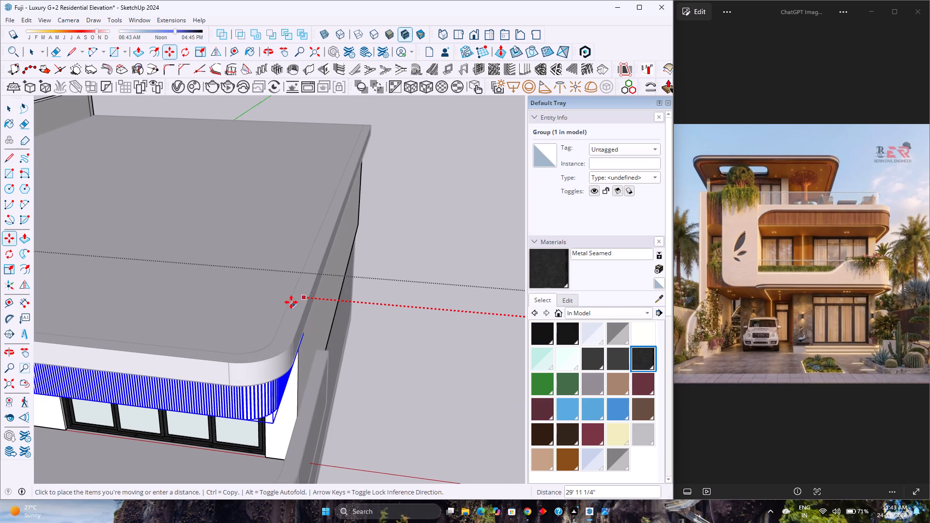
middle_drag(296, 316, 221, 223)
middle_click(221, 223)
middle_drag(311, 385, 270, 323)
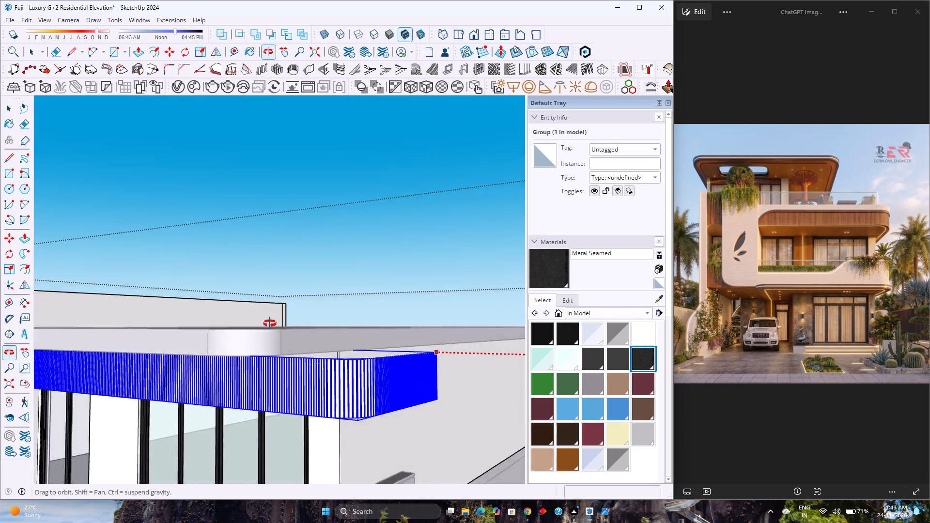
middle_drag(270, 323, 254, 259)
scroll(359, 462, up, 8)
middle_drag(360, 461, 380, 425)
scroll(357, 449, up, 12)
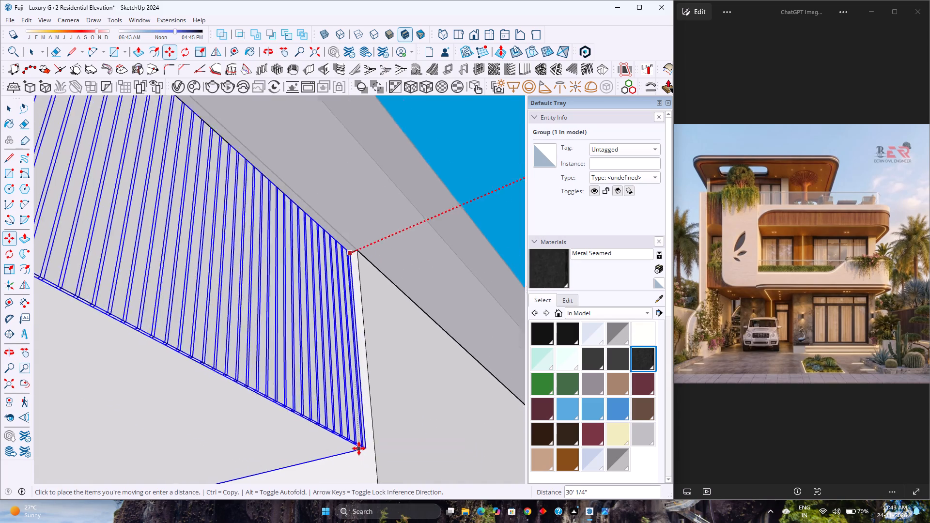
scroll(359, 448, up, 2)
middle_drag(359, 448, 405, 392)
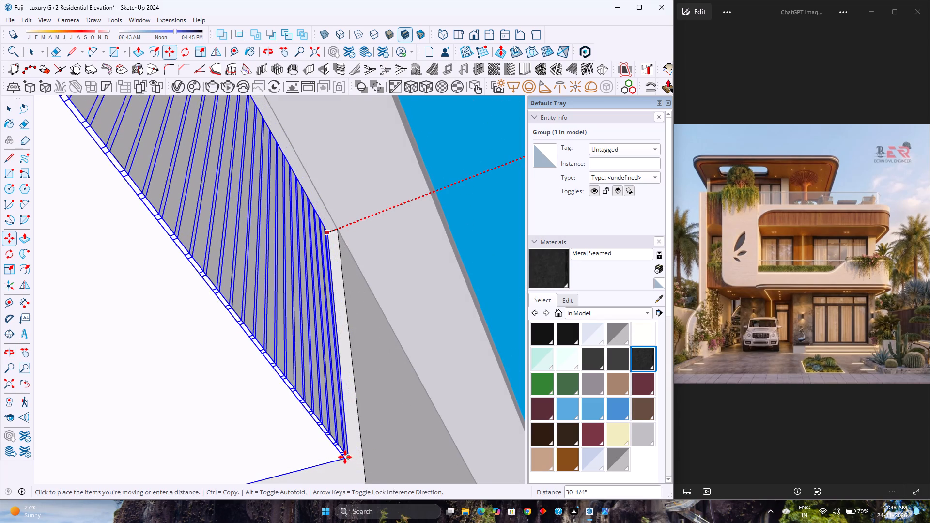
scroll(341, 460, up, 7)
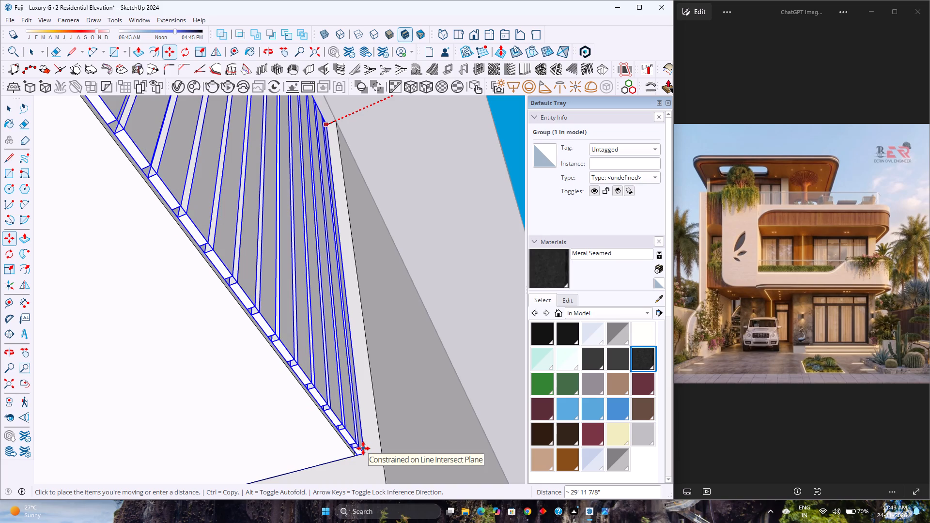
key(3)
text(0')
key(Return)
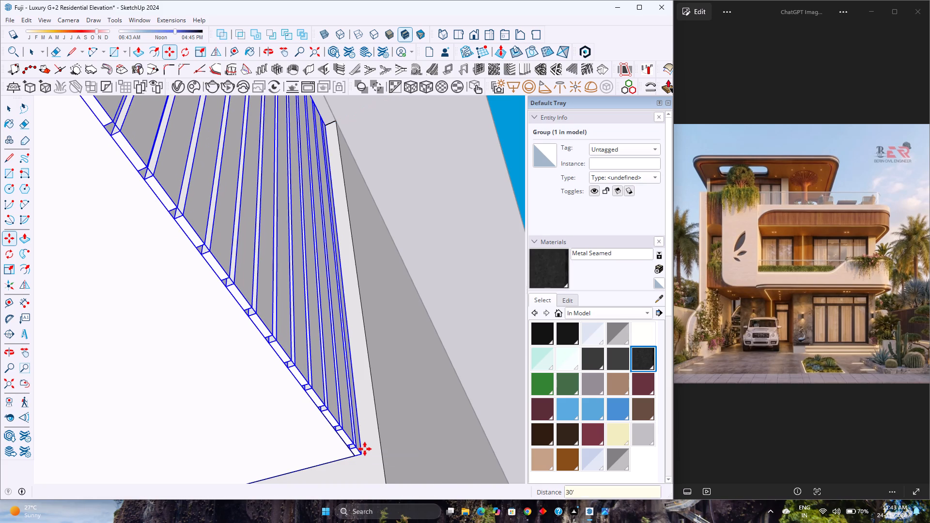
scroll(365, 447, down, 20)
scroll(365, 447, down, 6)
key(space)
Leave the open group and inspect the louvred fascia beneath the roof slab from above, below and the front.
middle_drag(296, 344, 299, 350)
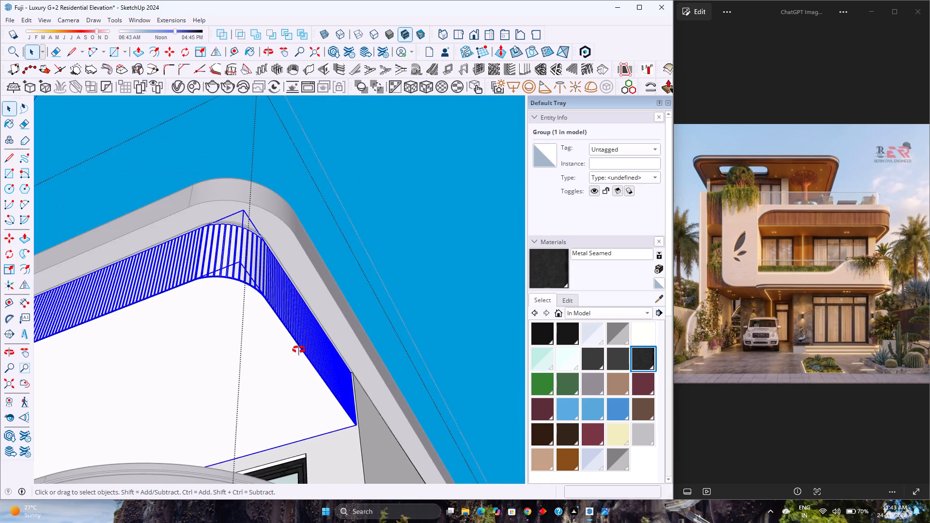
middle_drag(299, 350, 384, 502)
middle_click(384, 502)
scroll(325, 376, down, 4)
key(Escape)
scroll(323, 372, down, 6)
click(388, 354)
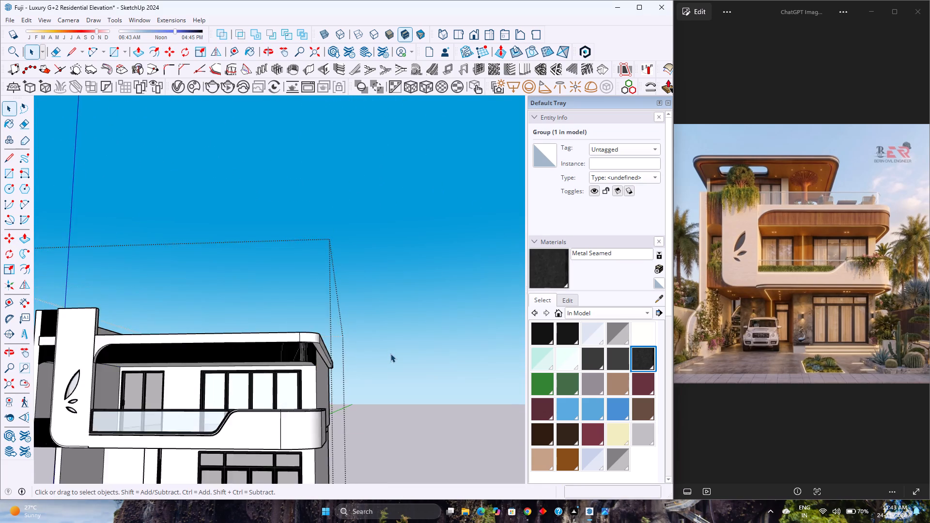
scroll(390, 354, down, 3)
middle_drag(318, 364, 370, 436)
click(429, 350)
scroll(395, 397, up, 3)
middle_drag(362, 420, 351, 408)
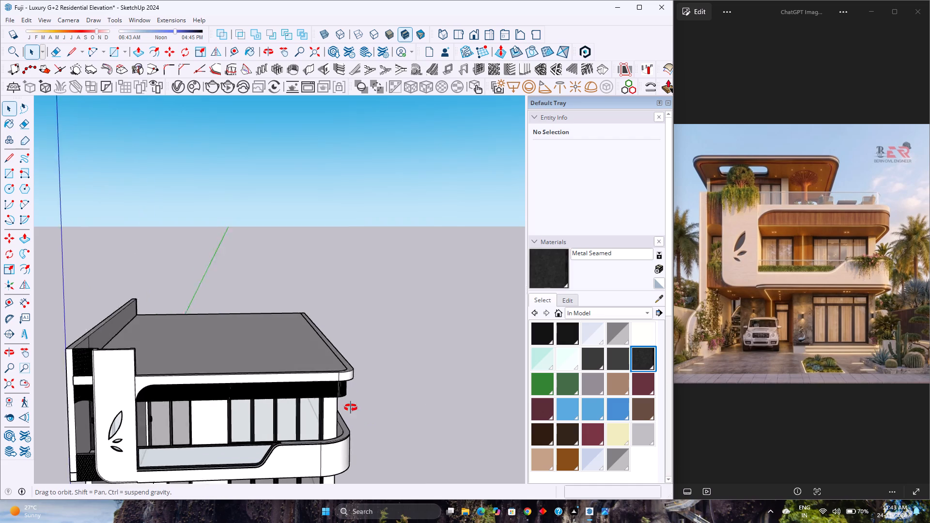
middle_drag(351, 408, 317, 344)
scroll(254, 327, up, 12)
shift+middle_drag(221, 291, 353, 372)
scroll(280, 276, down, 9)
middle_drag(279, 276, 311, 277)
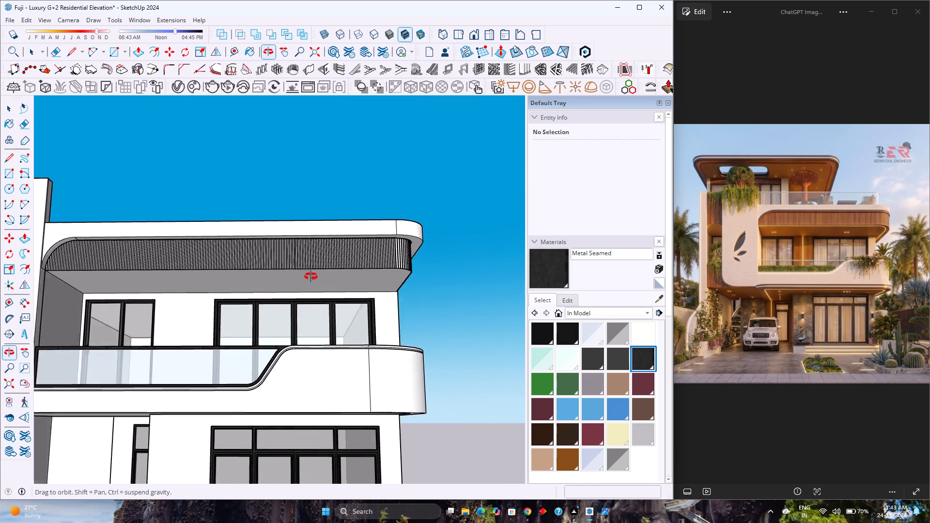
middle_drag(311, 277, 337, 285)
scroll(336, 280, down, 4)
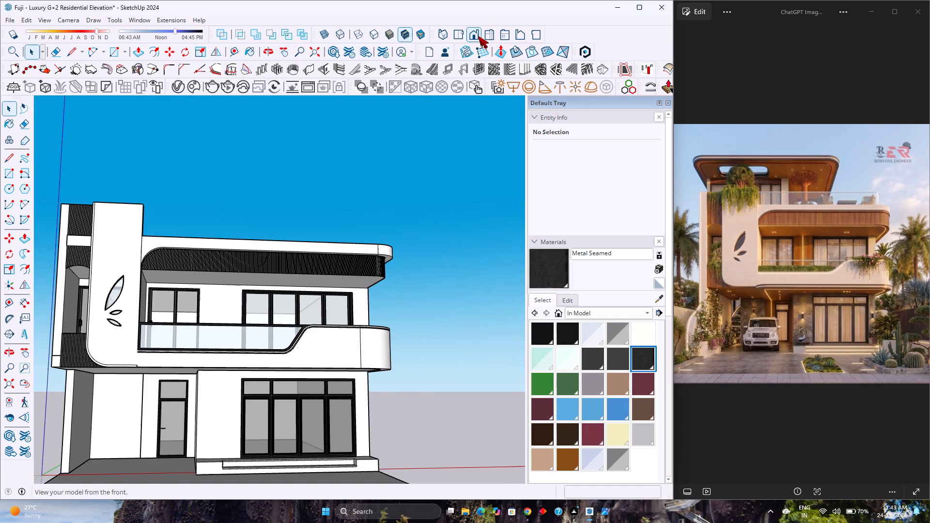
Switch to the standard front view and save the model.
click(478, 36)
key(ctrl+s)
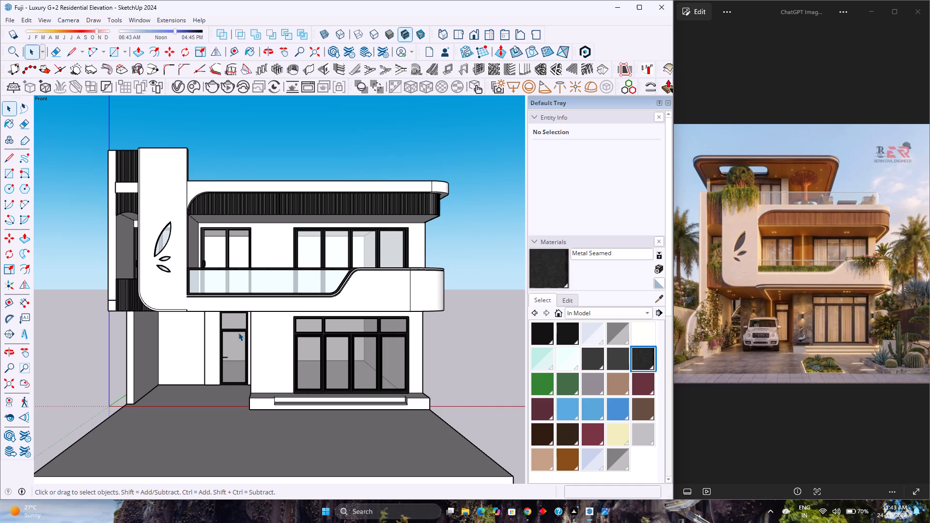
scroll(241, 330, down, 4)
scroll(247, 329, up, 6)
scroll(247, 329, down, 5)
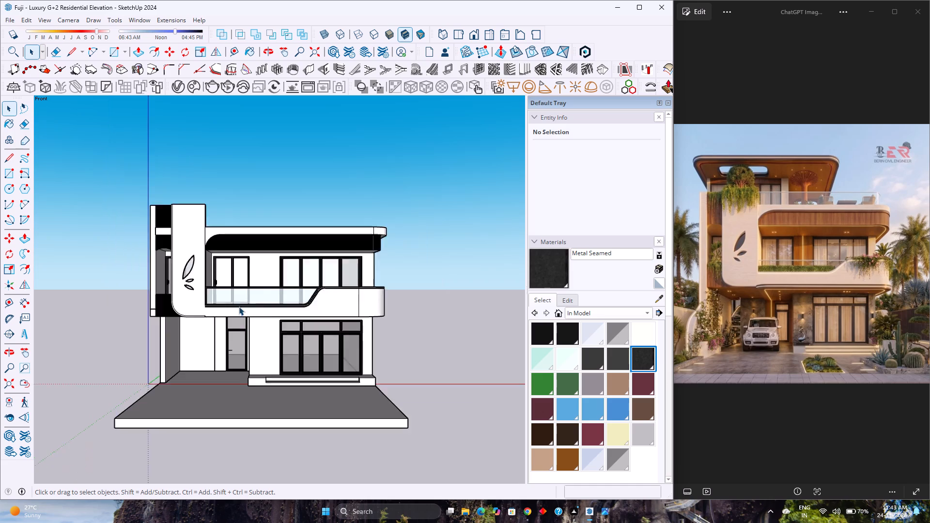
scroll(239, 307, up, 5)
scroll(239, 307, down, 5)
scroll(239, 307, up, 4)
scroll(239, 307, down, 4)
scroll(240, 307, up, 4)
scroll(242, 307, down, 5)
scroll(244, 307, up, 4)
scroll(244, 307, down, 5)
Save the model again.
key(ctrl+s)
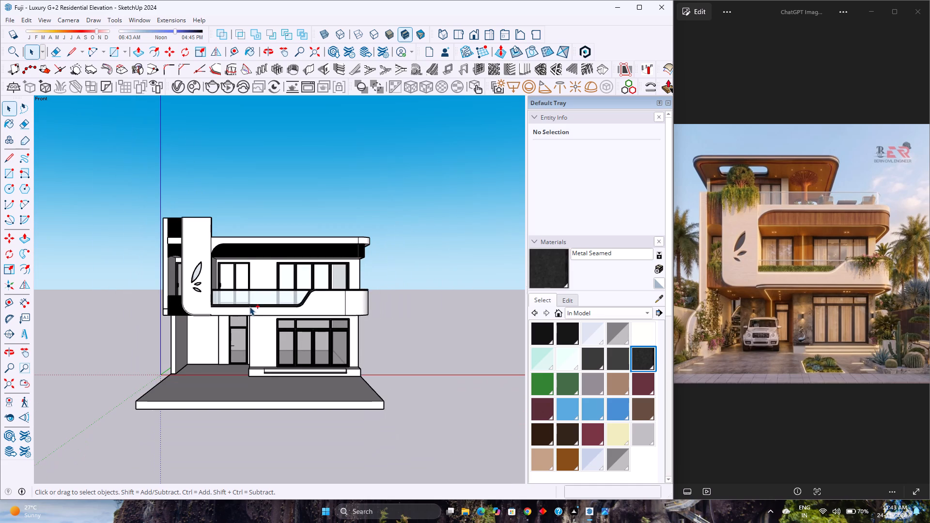
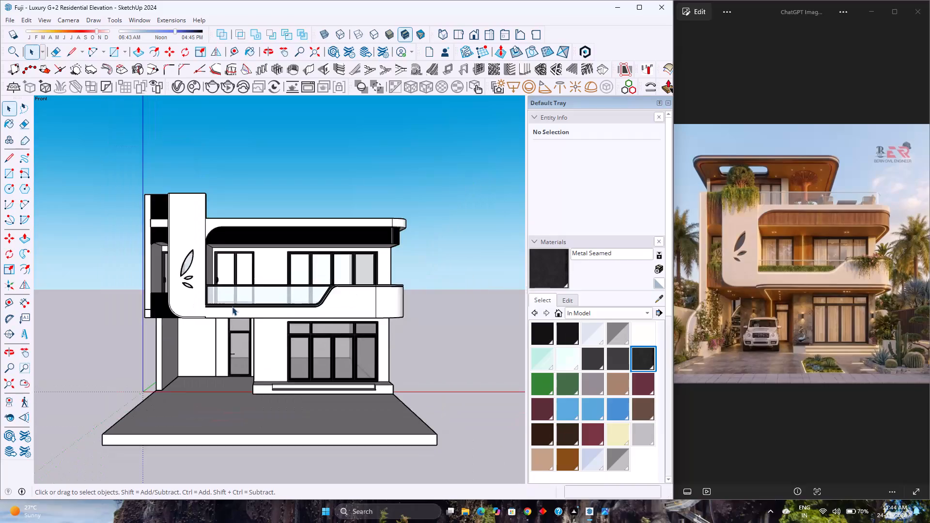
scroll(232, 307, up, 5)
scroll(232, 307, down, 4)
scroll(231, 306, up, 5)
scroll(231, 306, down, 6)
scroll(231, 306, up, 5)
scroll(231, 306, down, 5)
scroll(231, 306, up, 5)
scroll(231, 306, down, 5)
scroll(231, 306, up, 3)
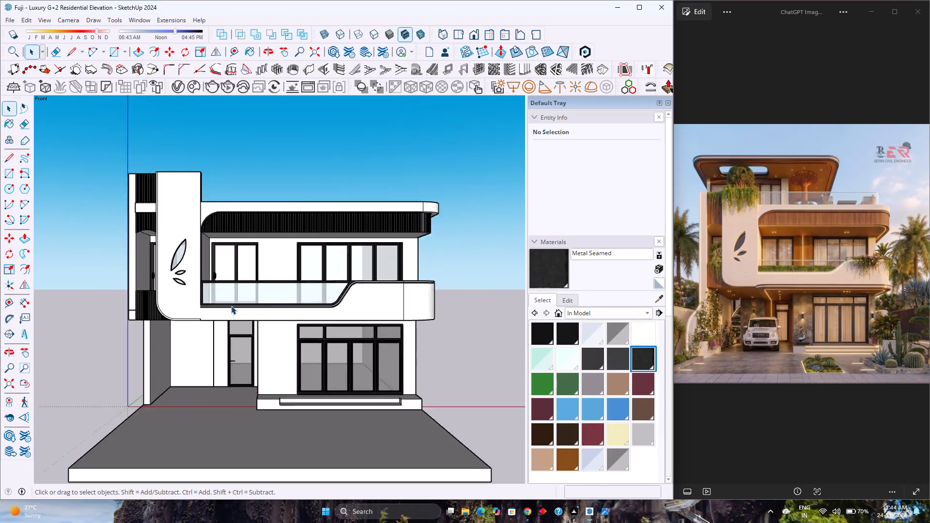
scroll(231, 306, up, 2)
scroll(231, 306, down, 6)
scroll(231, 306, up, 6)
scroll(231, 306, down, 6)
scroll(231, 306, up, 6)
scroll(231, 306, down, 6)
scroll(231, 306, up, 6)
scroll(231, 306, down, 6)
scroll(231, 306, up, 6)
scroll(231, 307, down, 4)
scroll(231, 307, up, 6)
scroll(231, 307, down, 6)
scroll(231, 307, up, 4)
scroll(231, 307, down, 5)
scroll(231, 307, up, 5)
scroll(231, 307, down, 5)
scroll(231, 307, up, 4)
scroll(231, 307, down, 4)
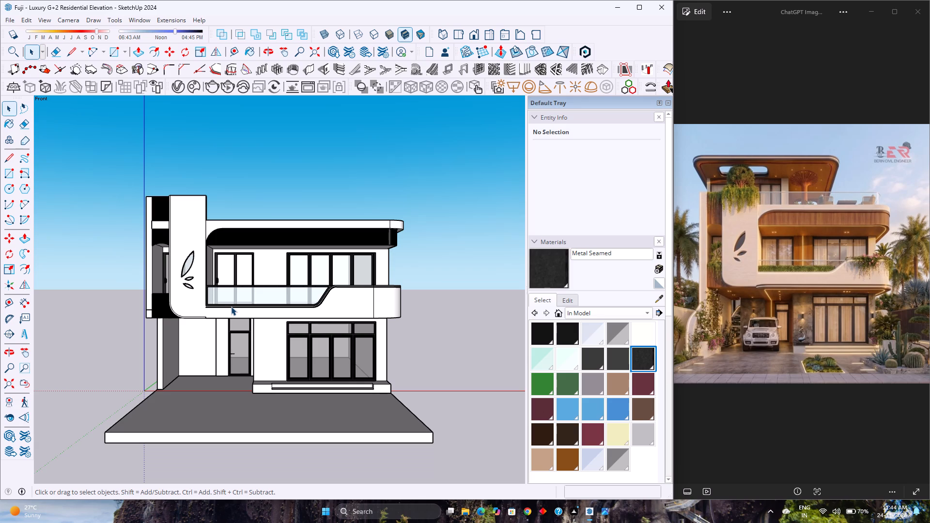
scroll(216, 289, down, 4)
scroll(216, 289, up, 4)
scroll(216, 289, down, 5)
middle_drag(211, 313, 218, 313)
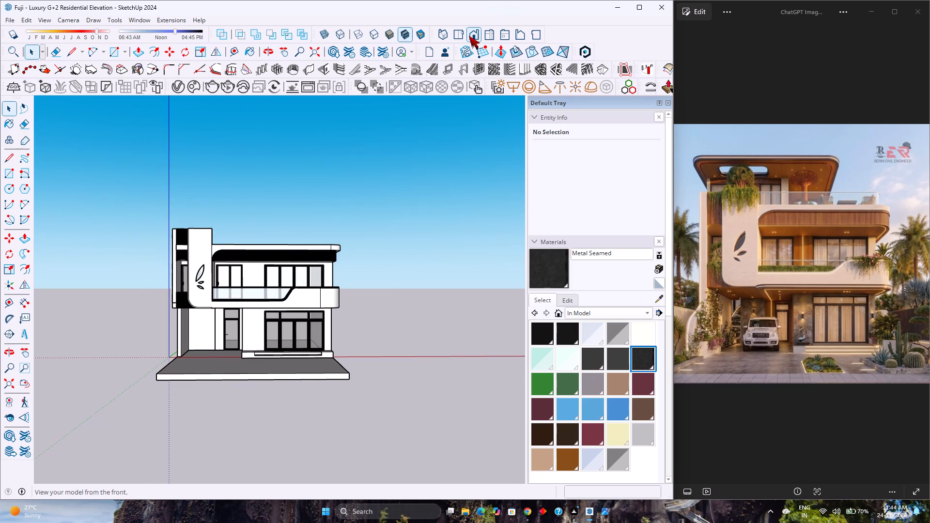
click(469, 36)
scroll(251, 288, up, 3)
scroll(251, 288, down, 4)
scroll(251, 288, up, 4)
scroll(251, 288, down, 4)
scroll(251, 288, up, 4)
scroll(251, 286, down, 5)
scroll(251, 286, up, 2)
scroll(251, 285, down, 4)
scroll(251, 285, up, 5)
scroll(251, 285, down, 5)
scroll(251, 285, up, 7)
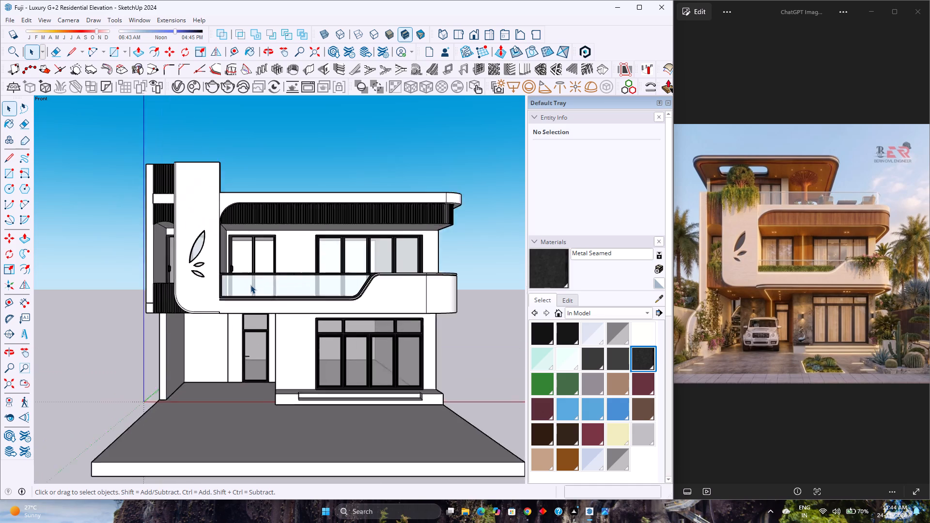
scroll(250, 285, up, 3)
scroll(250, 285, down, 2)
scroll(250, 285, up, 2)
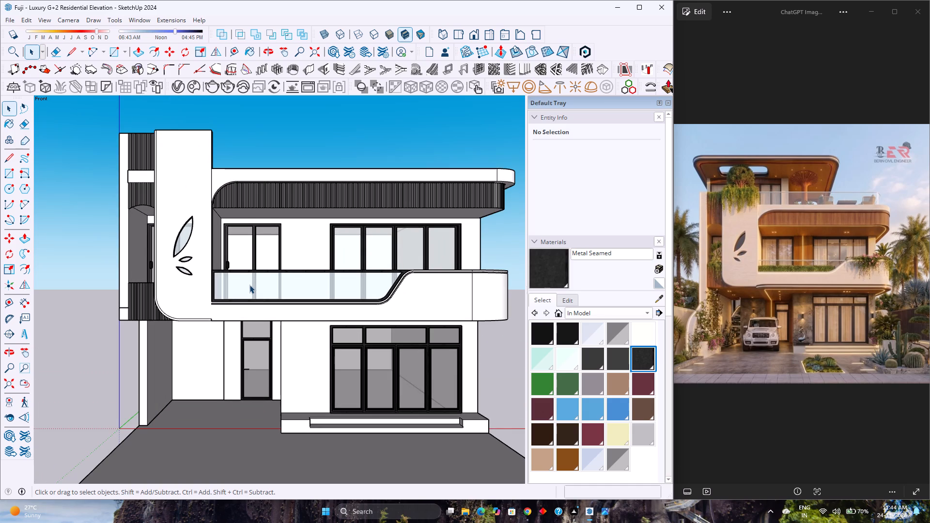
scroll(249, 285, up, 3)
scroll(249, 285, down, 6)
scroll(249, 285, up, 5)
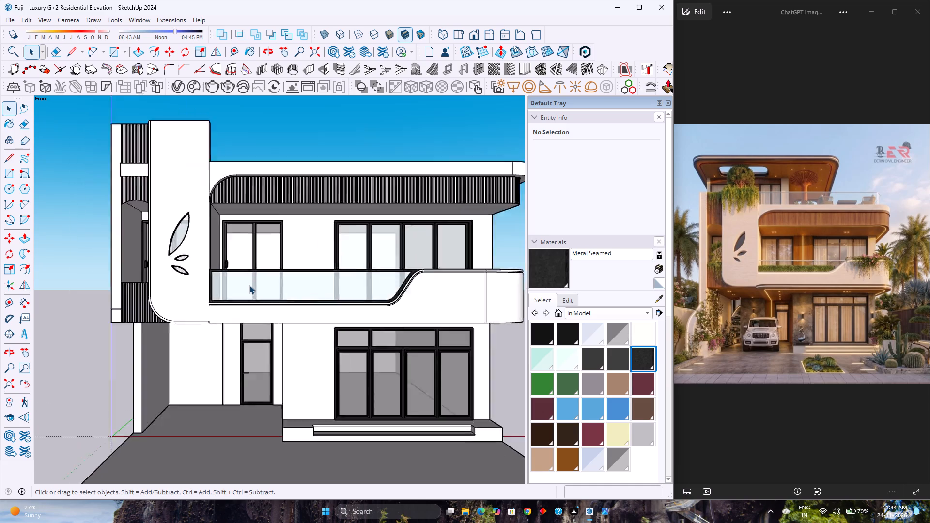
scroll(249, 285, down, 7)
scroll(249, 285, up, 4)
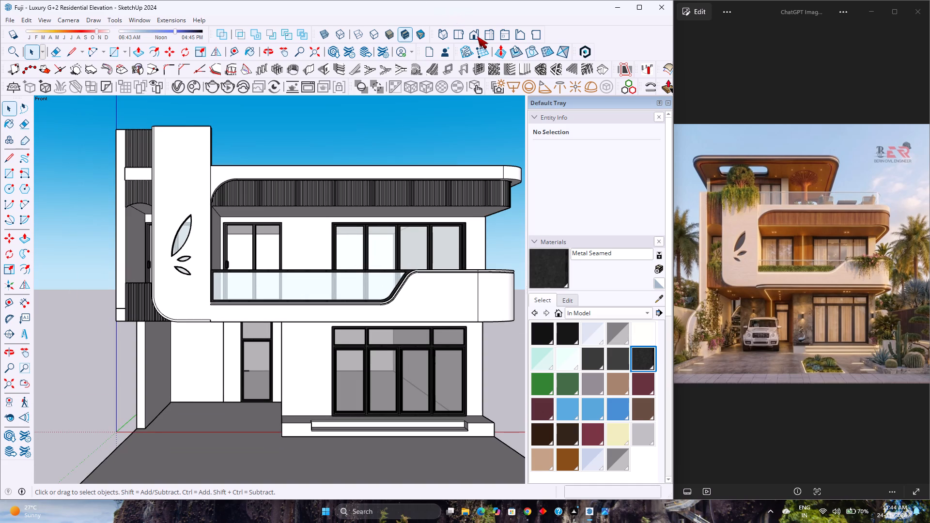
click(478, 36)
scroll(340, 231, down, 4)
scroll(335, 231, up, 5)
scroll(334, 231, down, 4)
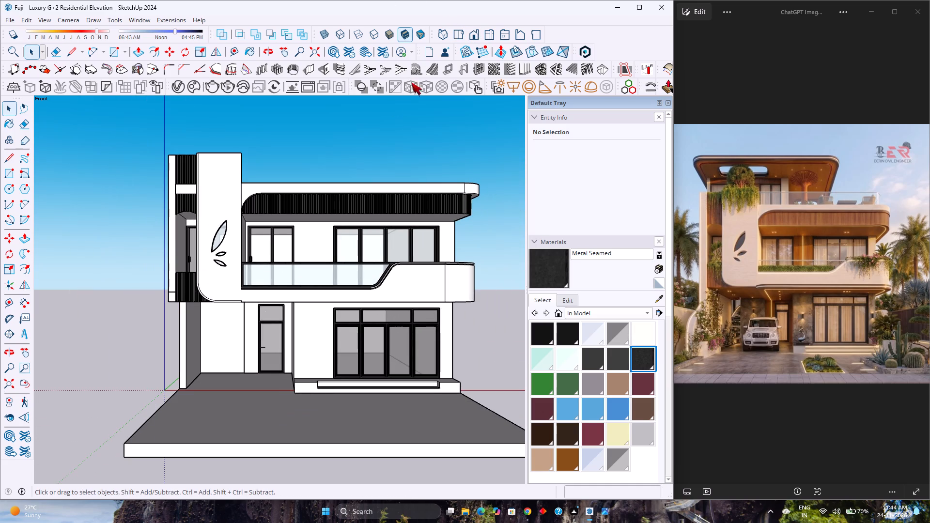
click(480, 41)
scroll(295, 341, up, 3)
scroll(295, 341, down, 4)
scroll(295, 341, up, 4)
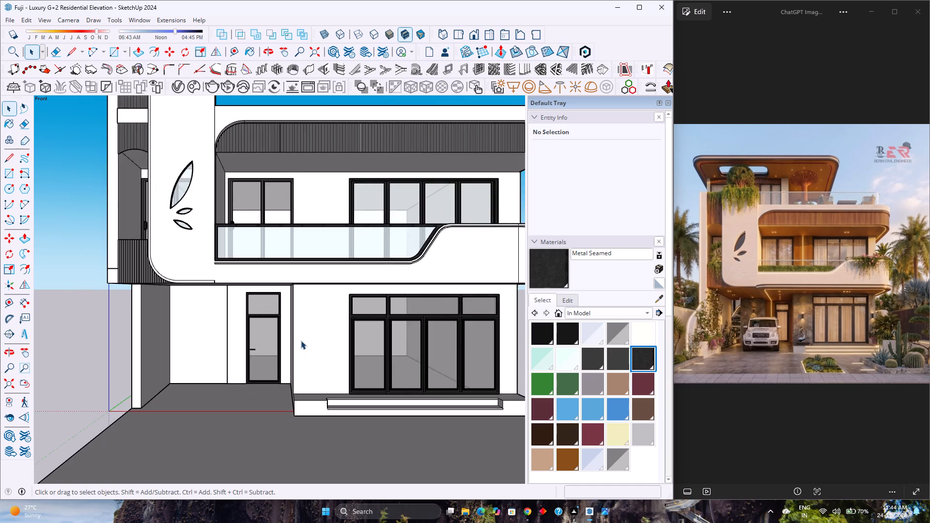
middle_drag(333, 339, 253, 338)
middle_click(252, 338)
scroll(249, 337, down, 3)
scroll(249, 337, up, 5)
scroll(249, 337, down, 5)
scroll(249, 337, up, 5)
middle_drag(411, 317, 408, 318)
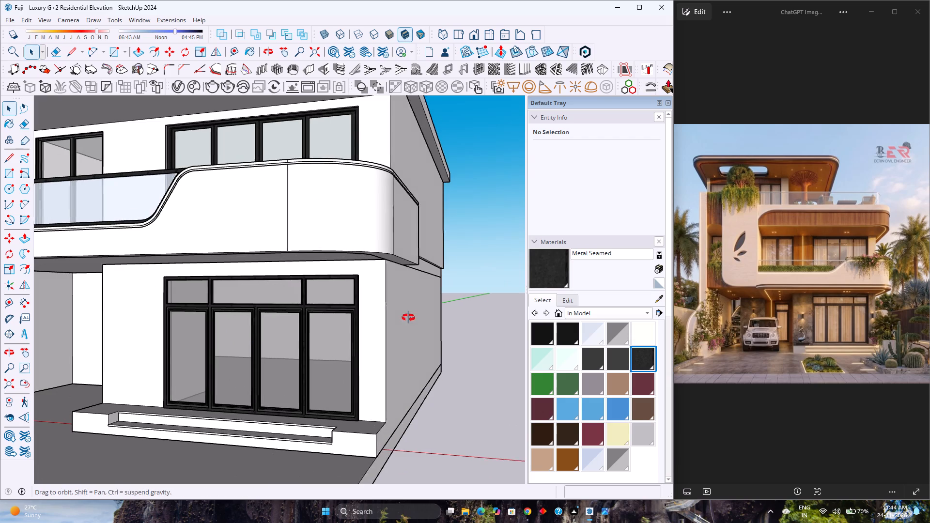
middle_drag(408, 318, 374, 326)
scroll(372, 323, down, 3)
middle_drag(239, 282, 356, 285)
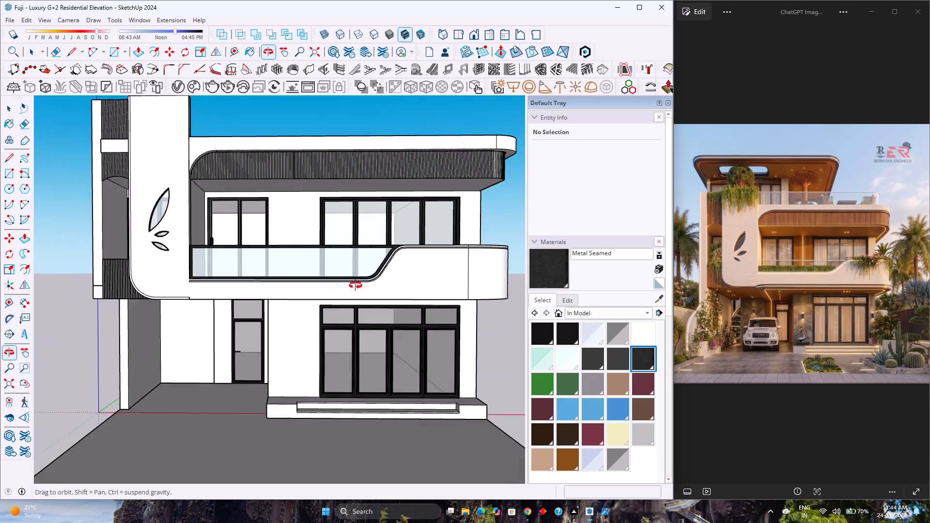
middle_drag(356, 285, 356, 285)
Open the group containing the first-floor roof soffit and offset the soffit face's outline inward by 6".
scroll(331, 185, up, 5)
middle_drag(310, 215, 260, 164)
double_click(269, 183)
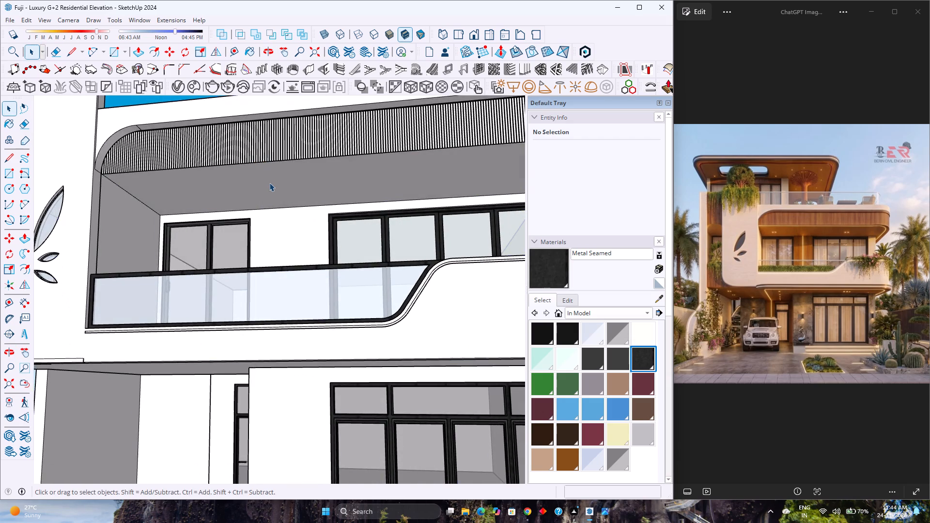
scroll(269, 183, up, 3)
click(269, 183)
click(269, 183)
click(267, 183)
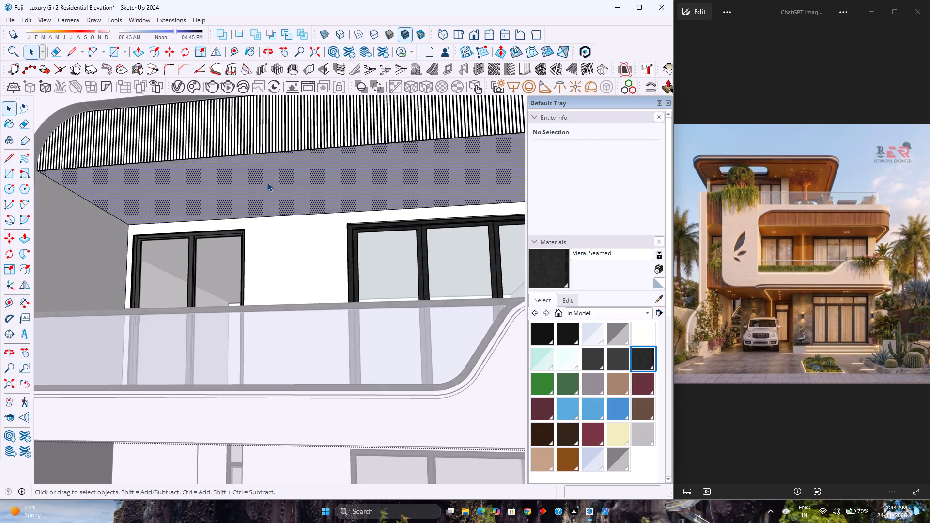
scroll(267, 183, down, 3)
middle_drag(266, 188, 217, 148)
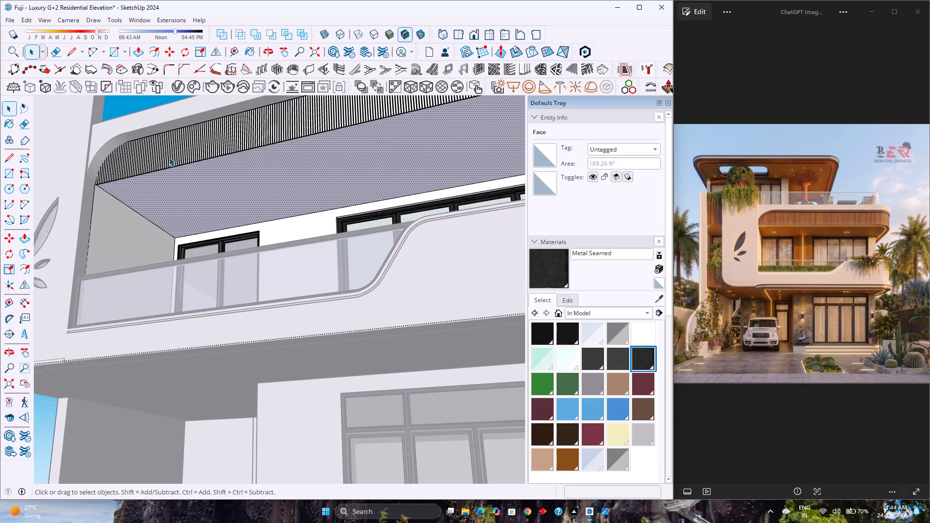
scroll(166, 157, down, 7)
middle_drag(166, 157, 275, 165)
scroll(357, 159, up, 4)
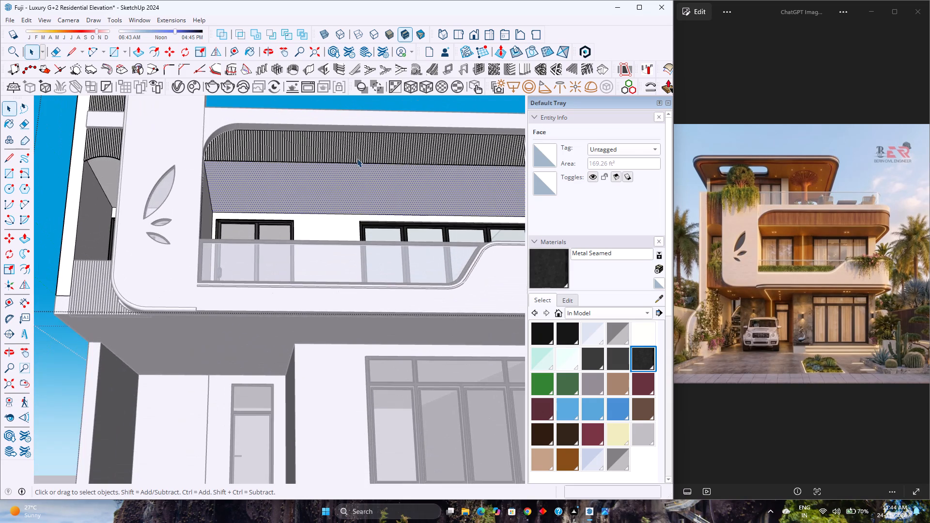
shift+middle_drag(356, 157, 98, 159)
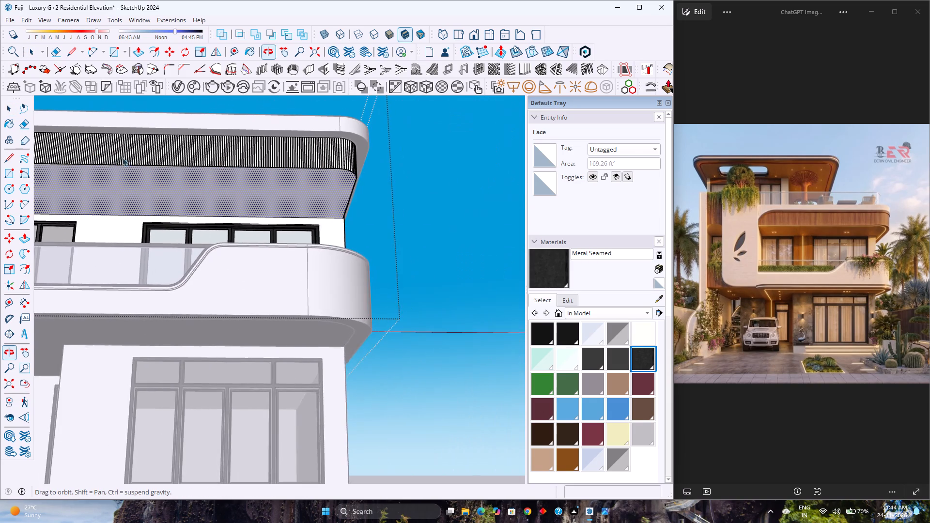
middle_drag(130, 156, 144, 140)
middle_click(144, 140)
scroll(145, 140, down, 2)
shift+middle_drag(152, 141, 287, 182)
shift+middle_click(287, 182)
middle_drag(299, 218, 261, 191)
scroll(261, 190, down, 2)
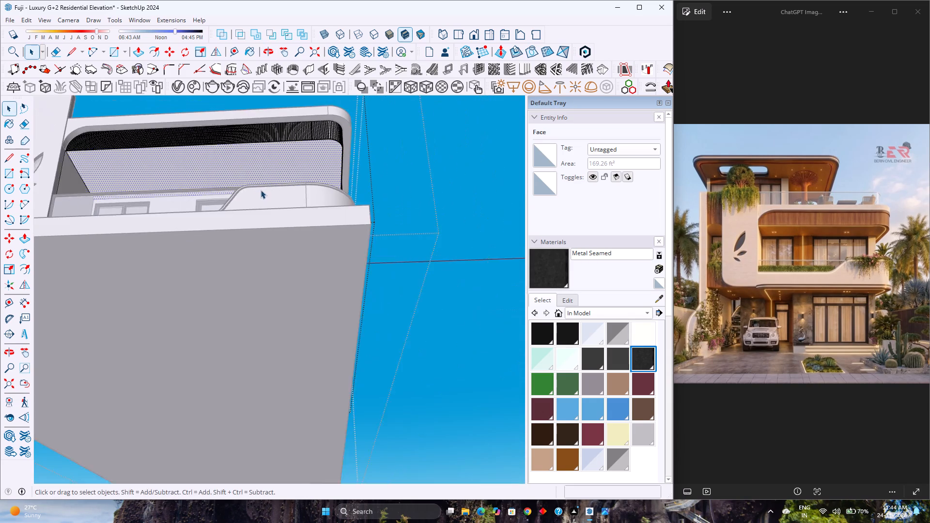
scroll(261, 190, down, 1)
shift+middle_drag(225, 150, 289, 213)
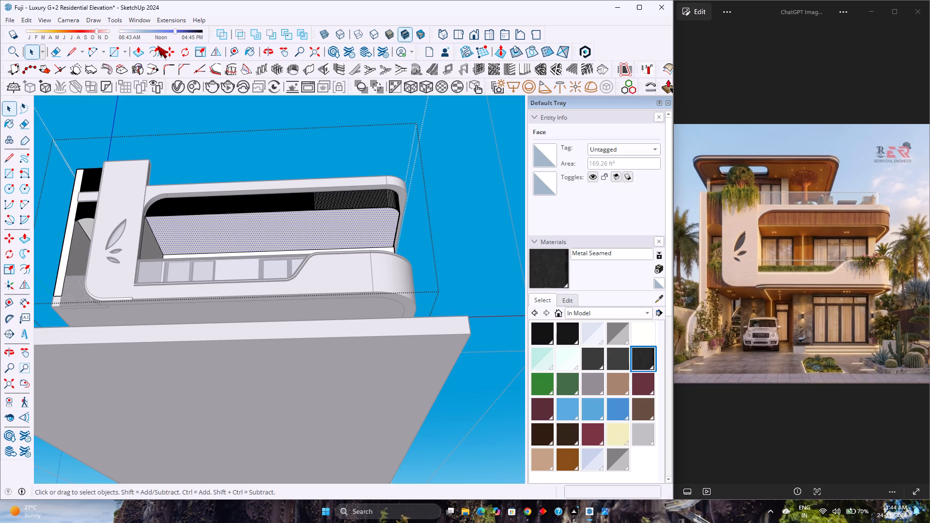
click(157, 46)
click(201, 227)
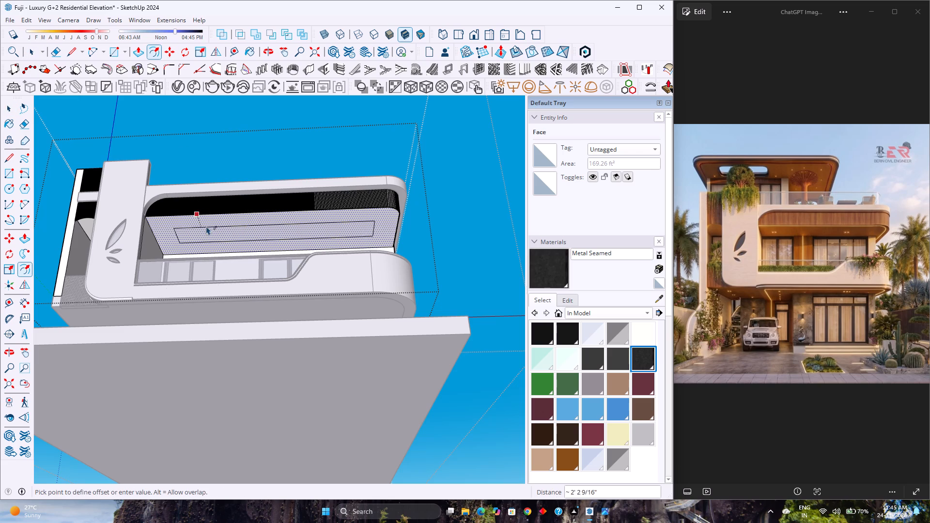
scroll(206, 224, up, 3)
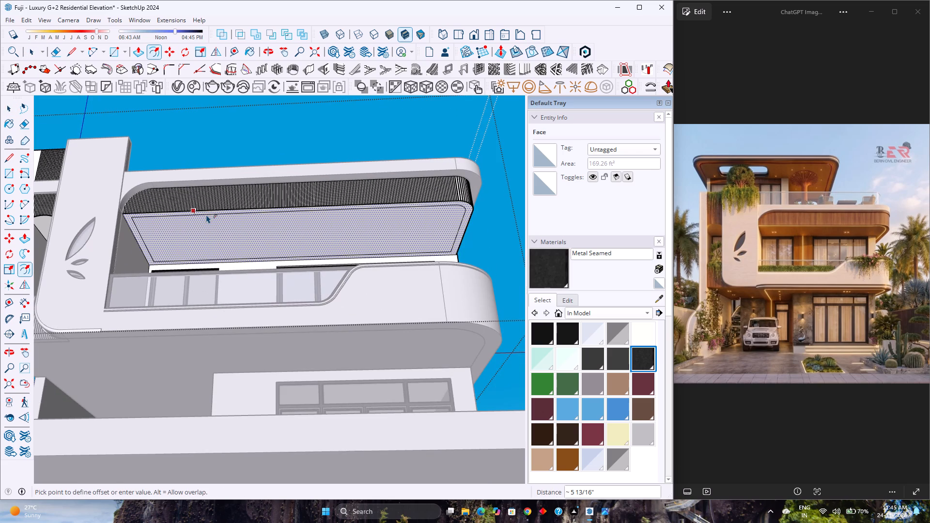
key(6)
key(Return)
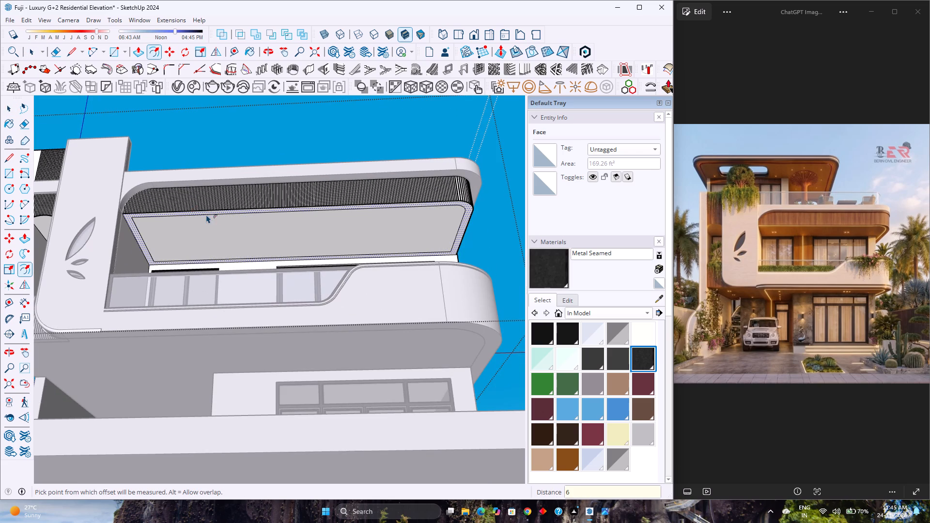
Offset the soffit's outer outline inward again by 7" to form a narrow strip beside the first offset.
click(301, 221)
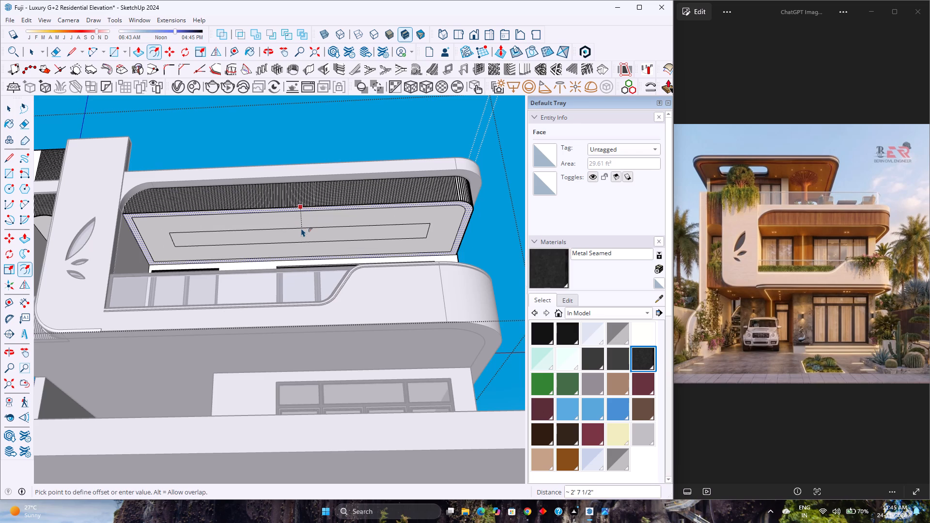
key(7)
key(Return)
scroll(454, 215, up, 8)
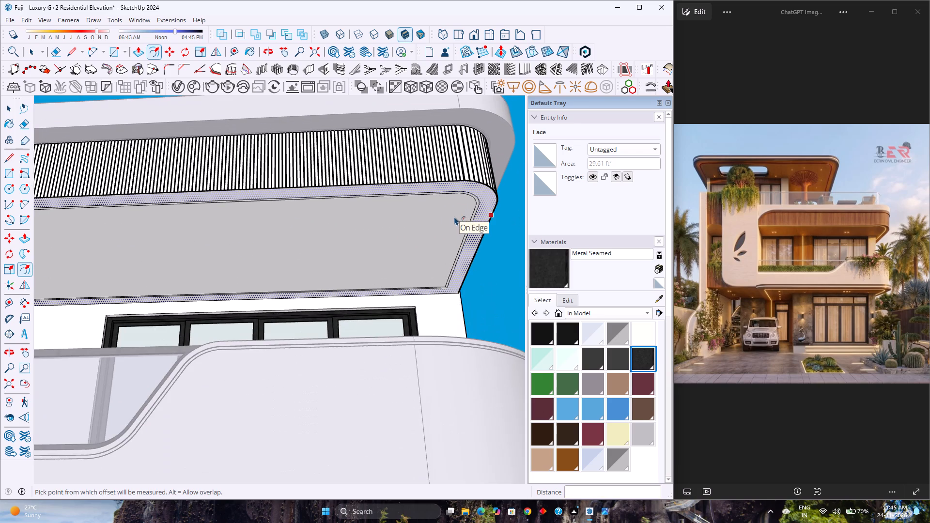
Push the narrow perimeter strip 0.5" into the soffit with Push/Pull to form a shallow groove.
key(p)
scroll(480, 214, up, 2)
key(Escape)
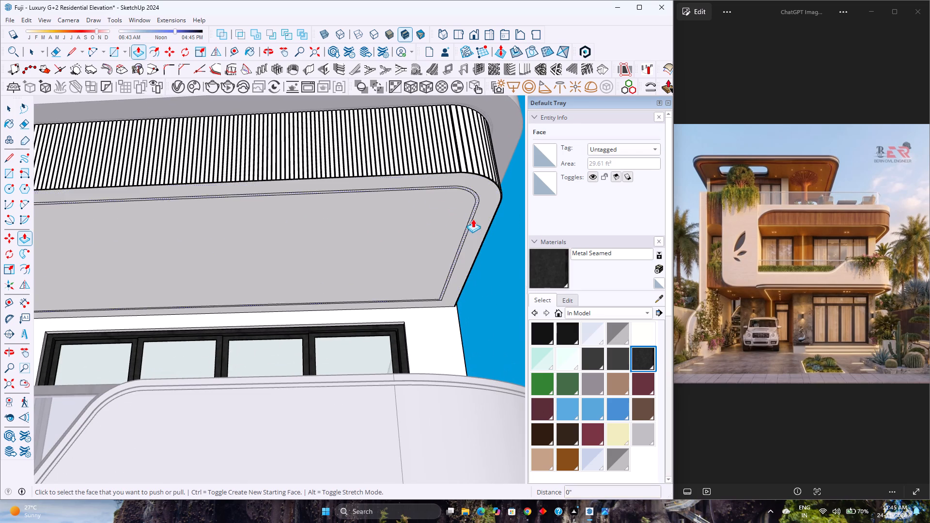
click(469, 224)
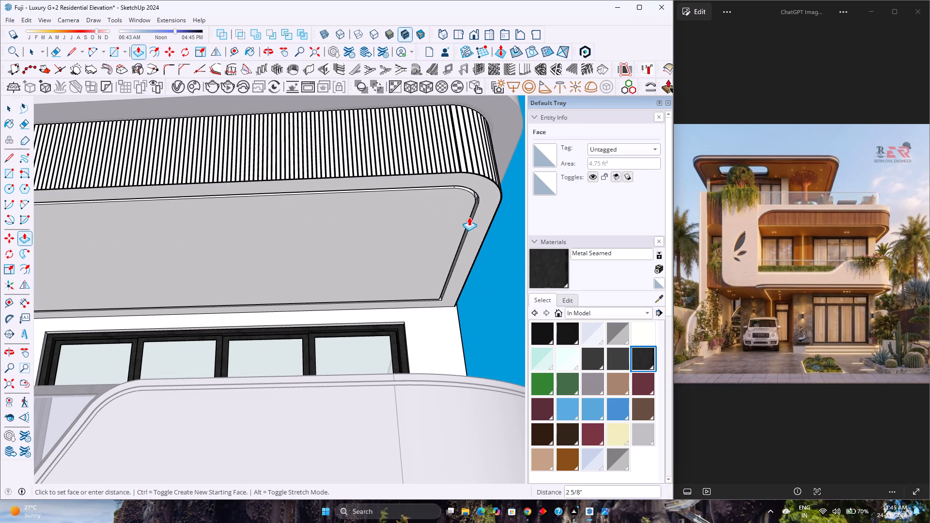
text(0.5)
key(Return)
key(space)
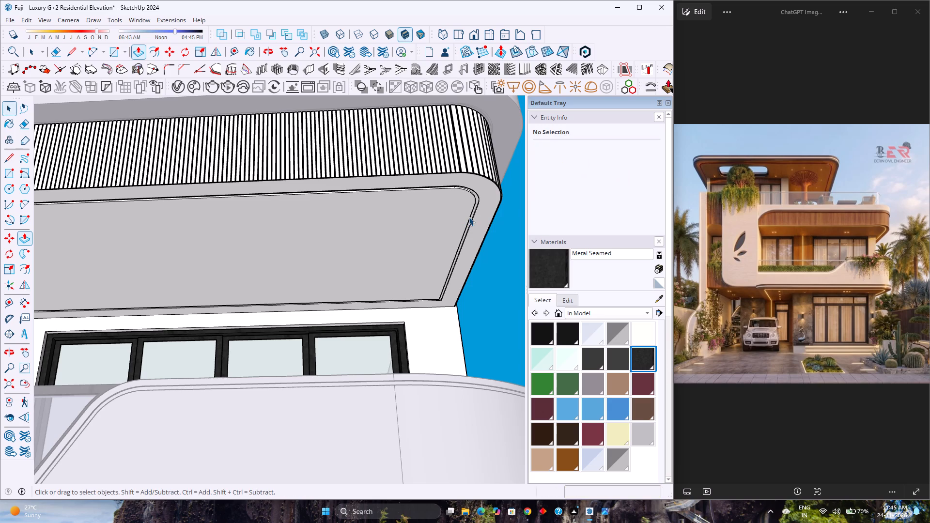
Copy the soffit groove's strip face with its edges 26' along the red axis, clear of the house.
scroll(469, 219, up, 8)
click(478, 212)
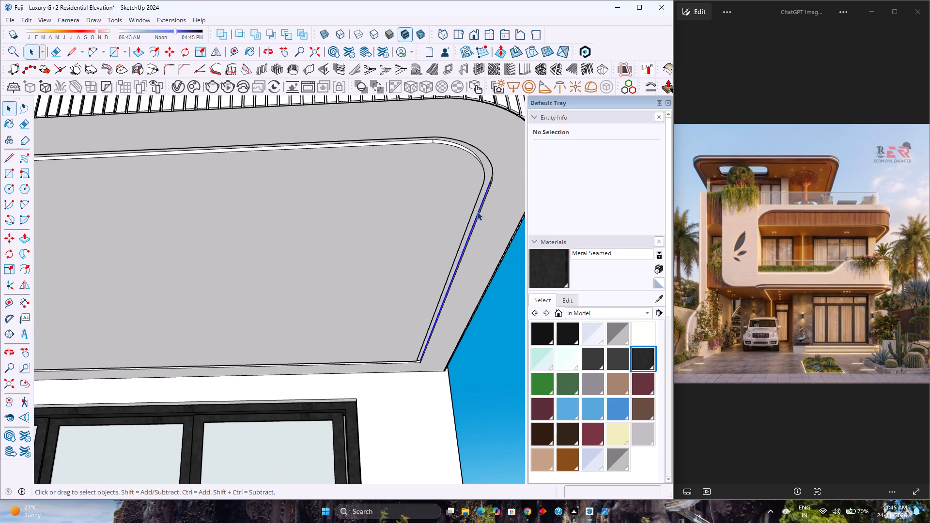
scroll(477, 212, up, 6)
click(476, 212)
key(m)
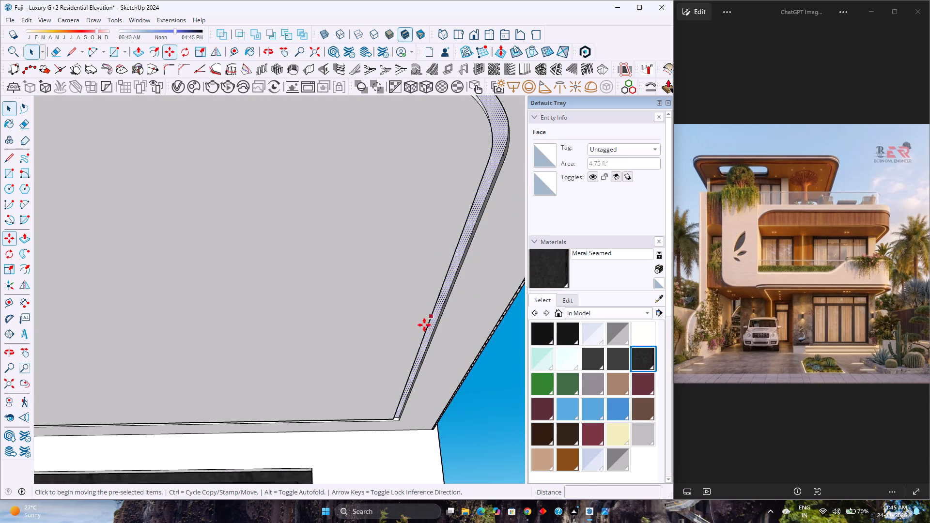
scroll(404, 424, up, 11)
click(395, 407)
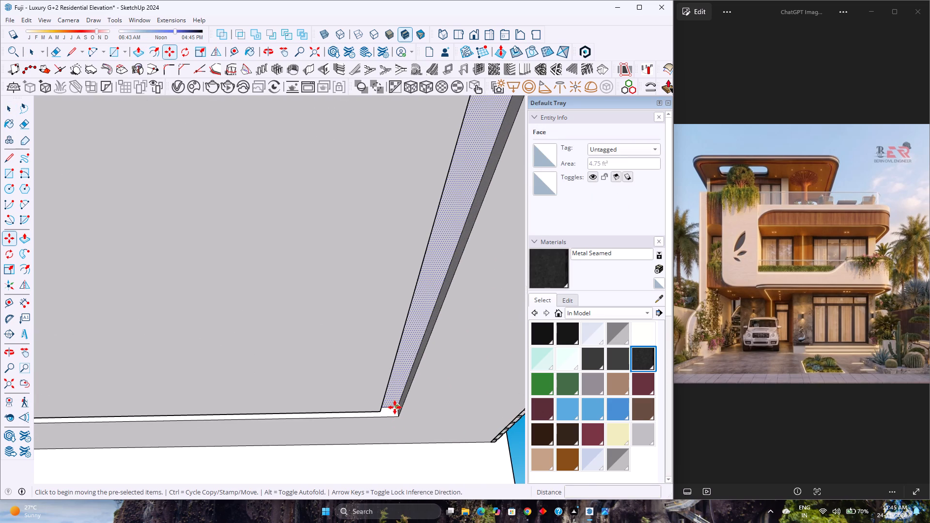
scroll(395, 407, down, 20)
scroll(395, 407, down, 11)
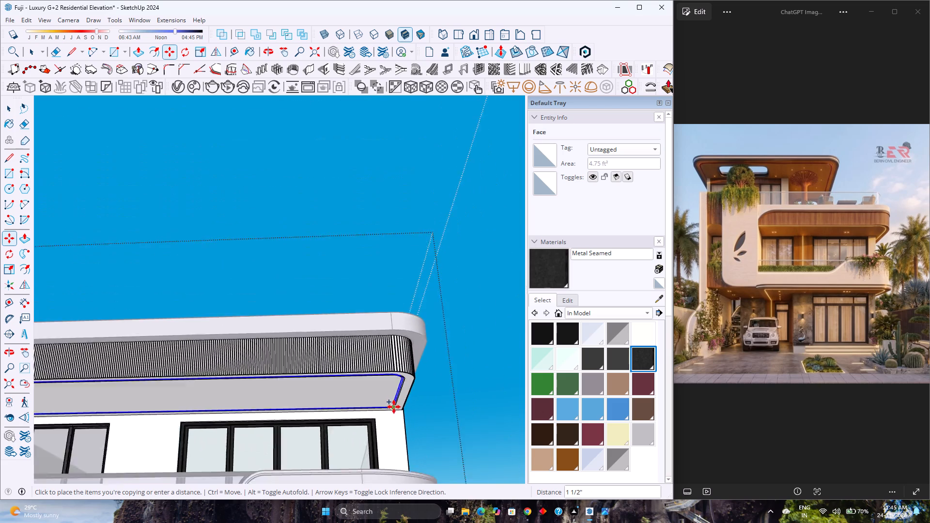
scroll(394, 407, down, 2)
shift+middle_drag(490, 399, 299, 364)
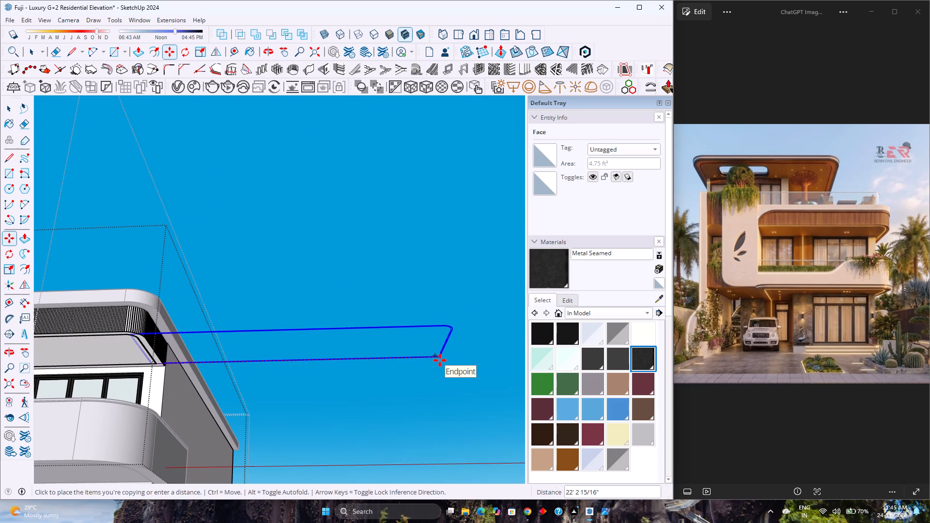
key(Right)
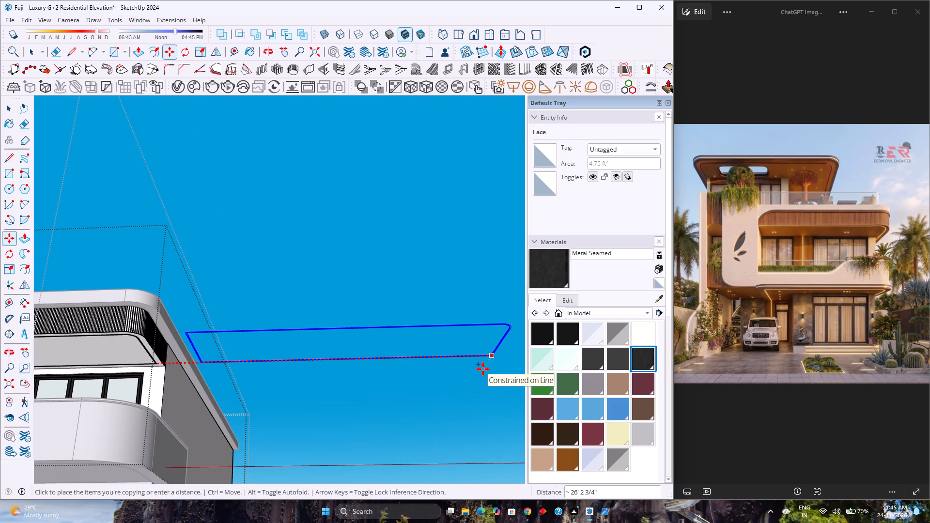
text(26')
key(Return)
Make a group from the copied light-strip face and its edges beside the house.
scroll(483, 369, up, 3)
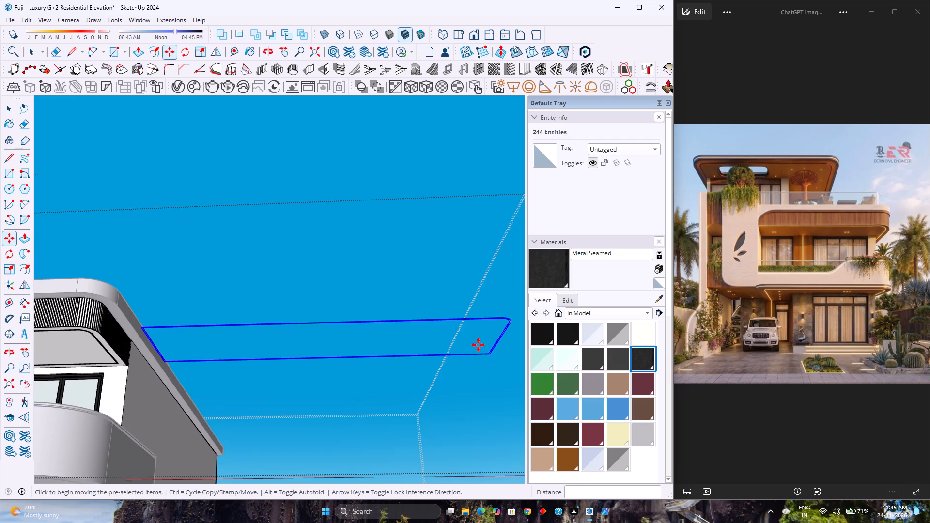
scroll(478, 345, up, 9)
middle_drag(478, 361, 395, 343)
middle_click(395, 343)
scroll(418, 332, up, 5)
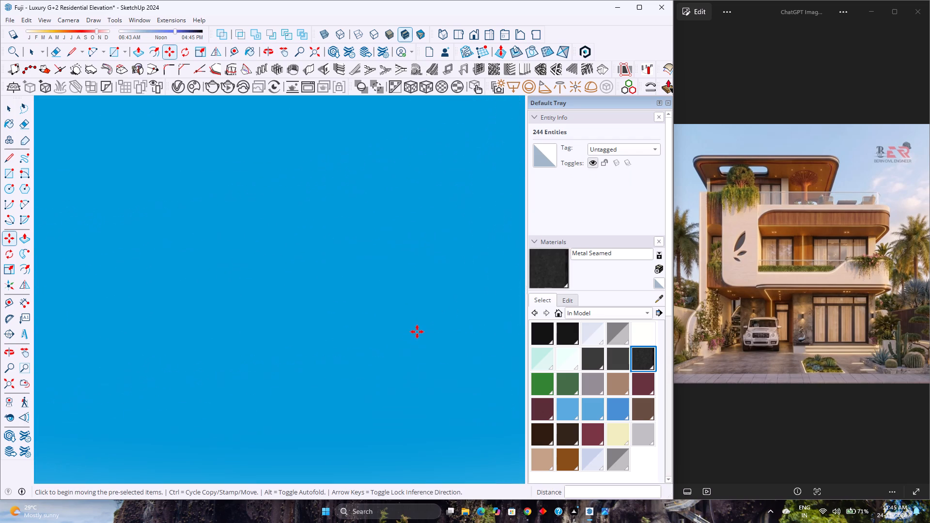
scroll(417, 332, down, 5)
shift+middle_drag(448, 336, 361, 335)
middle_drag(366, 335, 437, 347)
middle_click(437, 347)
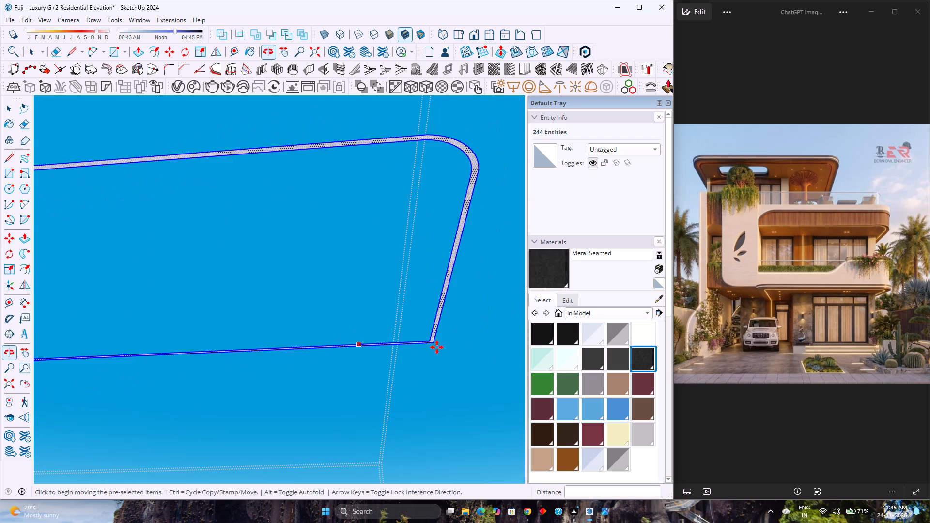
scroll(441, 343, up, 3)
right_click(421, 338)
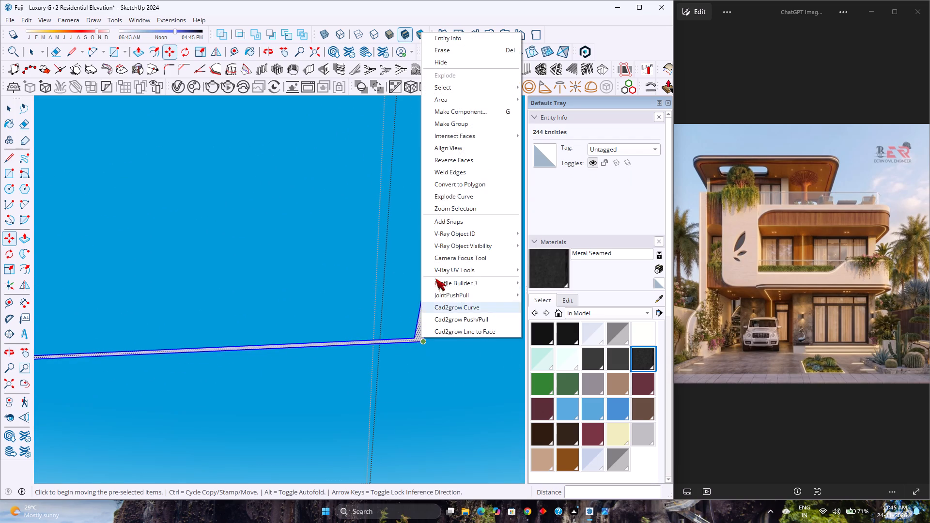
click(472, 123)
Open the light-strip group, extrude its face 1" with Push/Pull, and close the group.
key(space)
scroll(425, 319, up, 3)
double_click(425, 319)
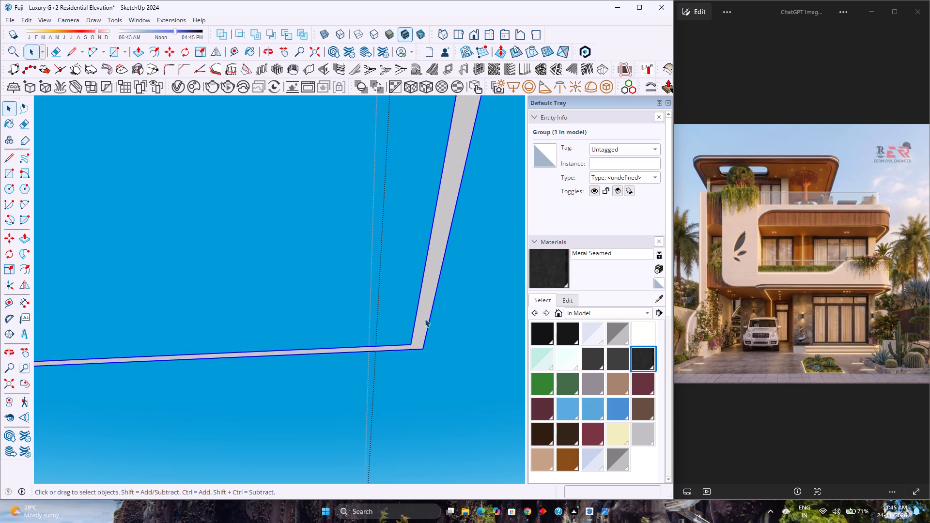
scroll(425, 319, up, 3)
key(p)
click(424, 316)
key(0)
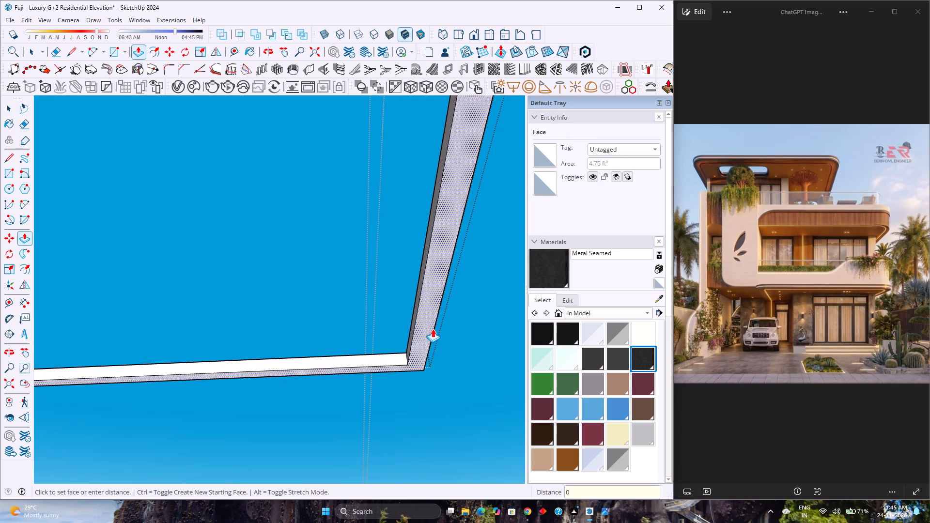
key(period)
key(BackSpace)
key(BackSpace)
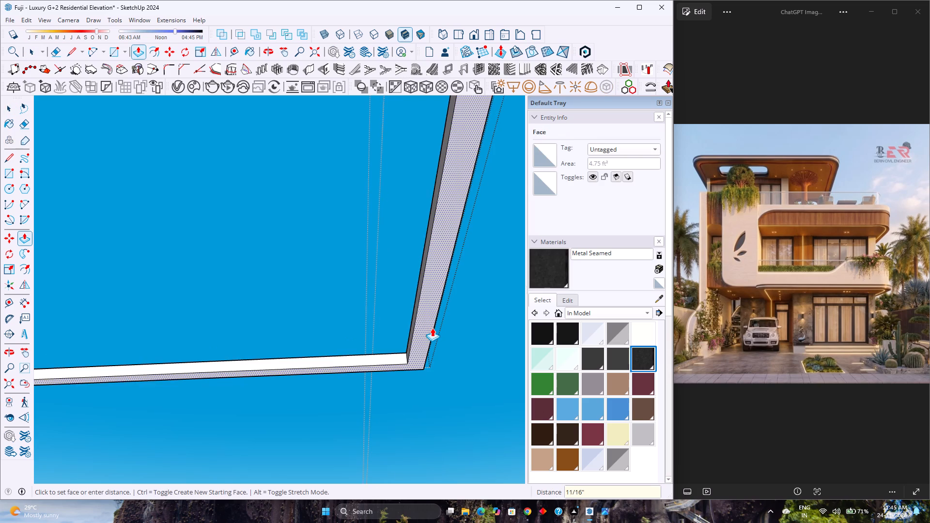
key(1)
key(Return)
scroll(364, 320, down, 10)
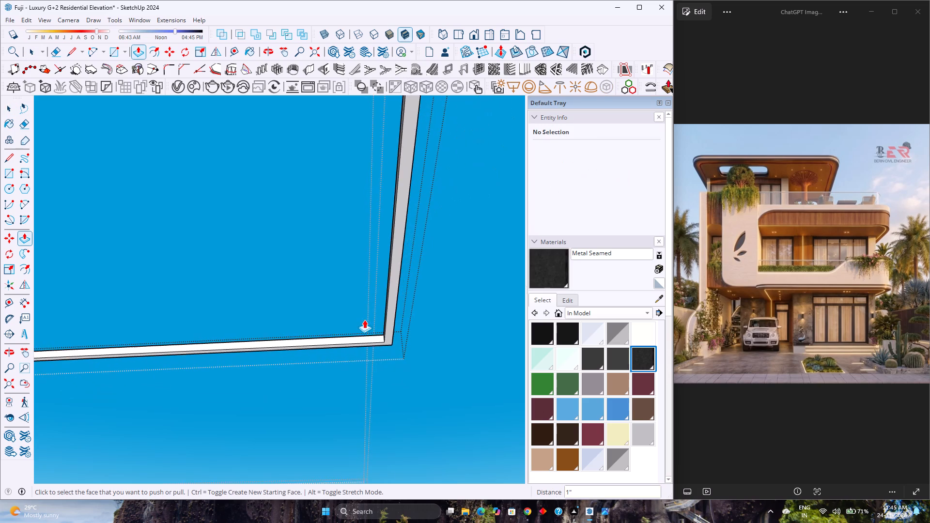
scroll(364, 320, down, 5)
key(space)
scroll(363, 319, down, 11)
key(Escape)
scroll(362, 319, down, 5)
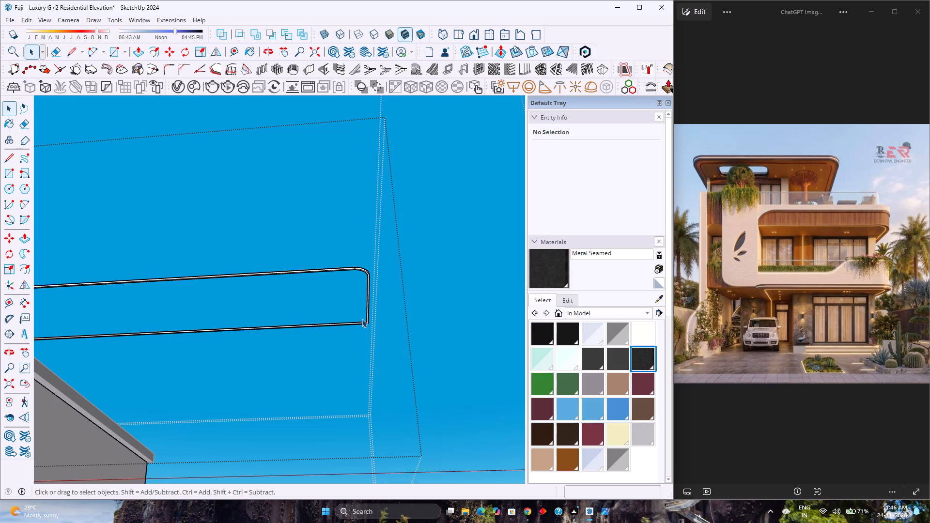
Move the light-strip group 26' back along the red axis into the first-floor soffit groove.
scroll(362, 319, up, 1)
click(368, 322)
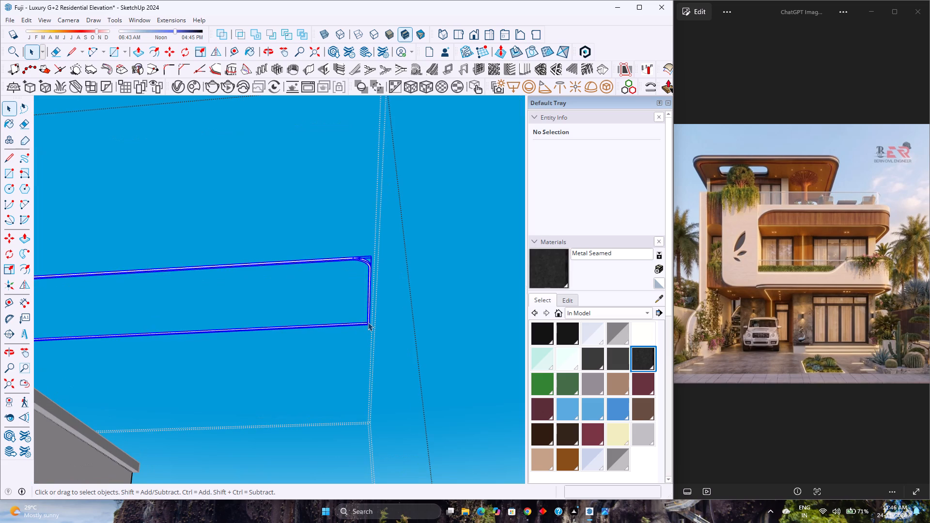
key(m)
scroll(368, 328, up, 4)
click(365, 321)
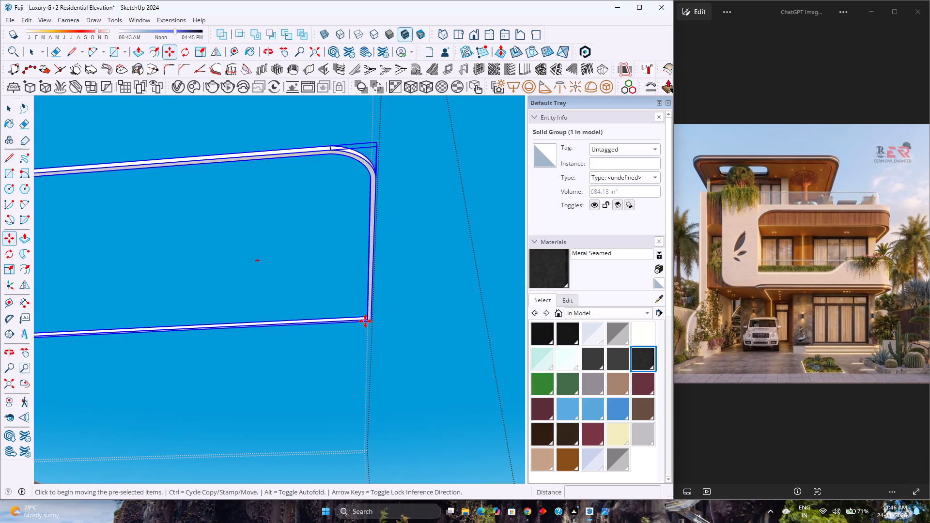
key(Right)
text(26')
key(Return)
scroll(323, 304, down, 20)
scroll(323, 304, down, 2)
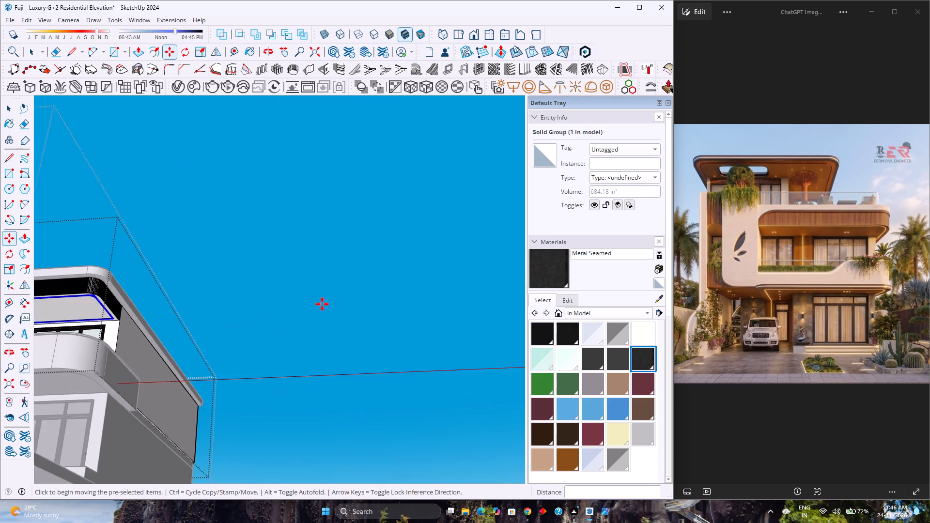
Inside the light-strip group, Push/Pull the strip's bottom face 1/2" to sit flush with the soffit, and close the group.
scroll(108, 301, up, 20)
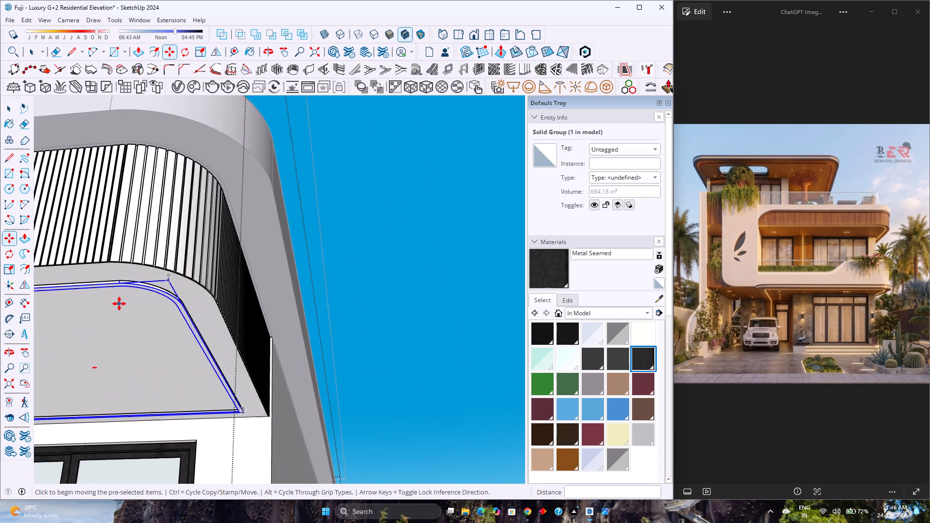
scroll(119, 304, up, 6)
middle_drag(136, 299, 224, 307)
middle_click(224, 307)
key(space)
scroll(197, 292, up, 4)
double_click(211, 282)
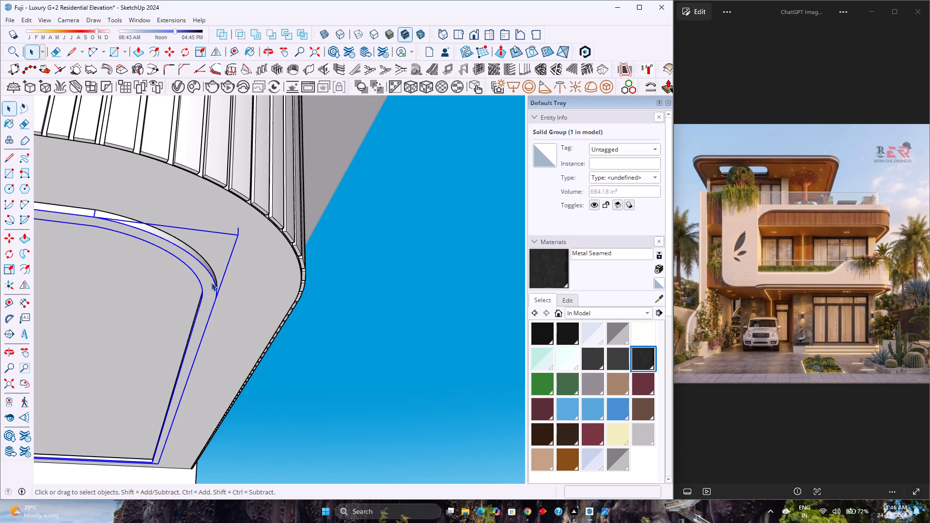
scroll(211, 282, up, 4)
key(p)
click(209, 289)
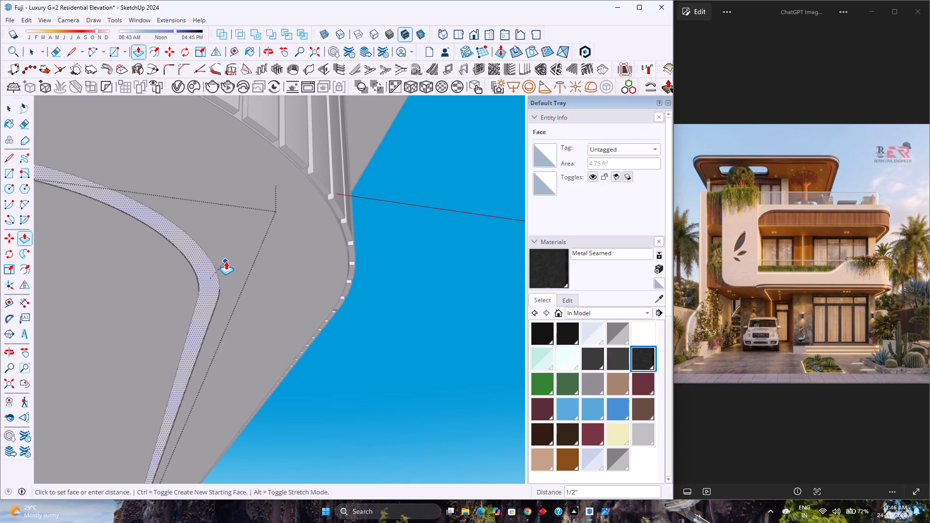
click(226, 261)
scroll(226, 261, down, 4)
key(space)
scroll(225, 261, down, 5)
key(Escape)
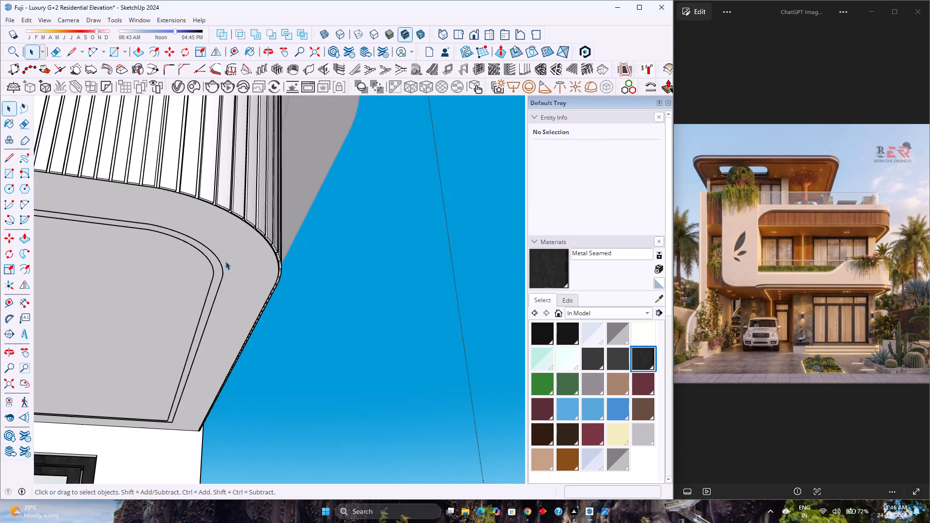
Close the enclosing groups still open for editing to return to the whole model.
scroll(225, 261, down, 16)
shift+middle_drag(235, 264, 415, 271)
shift+middle_click(415, 271)
scroll(368, 269, down, 6)
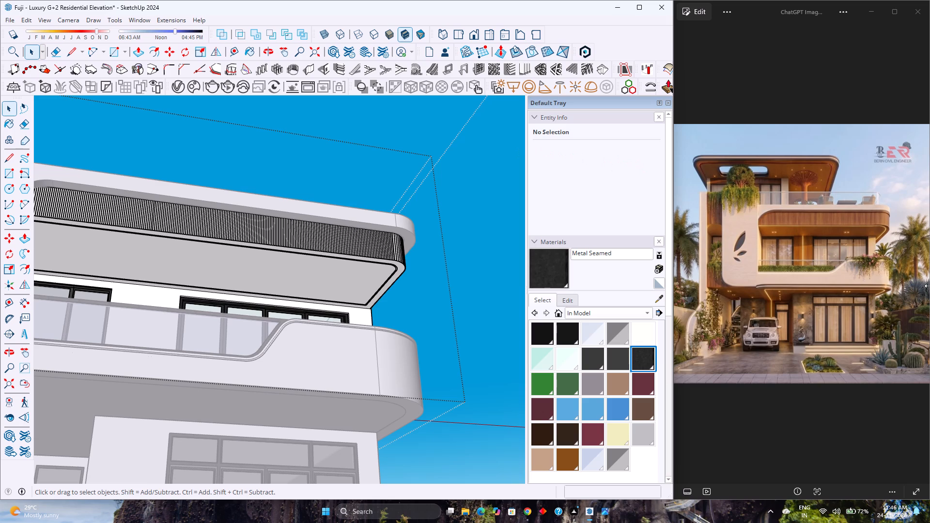
scroll(661, 287, down, 4)
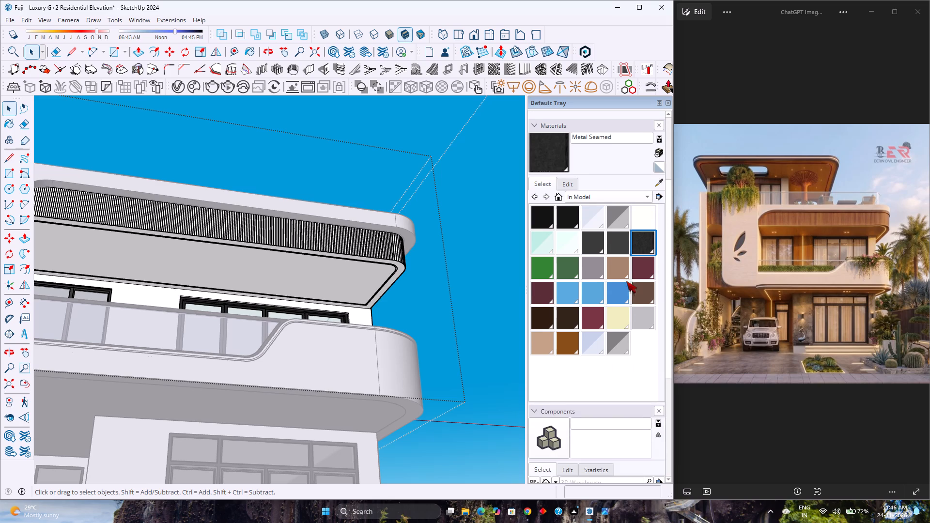
scroll(590, 266, up, 3)
scroll(664, 206, up, 5)
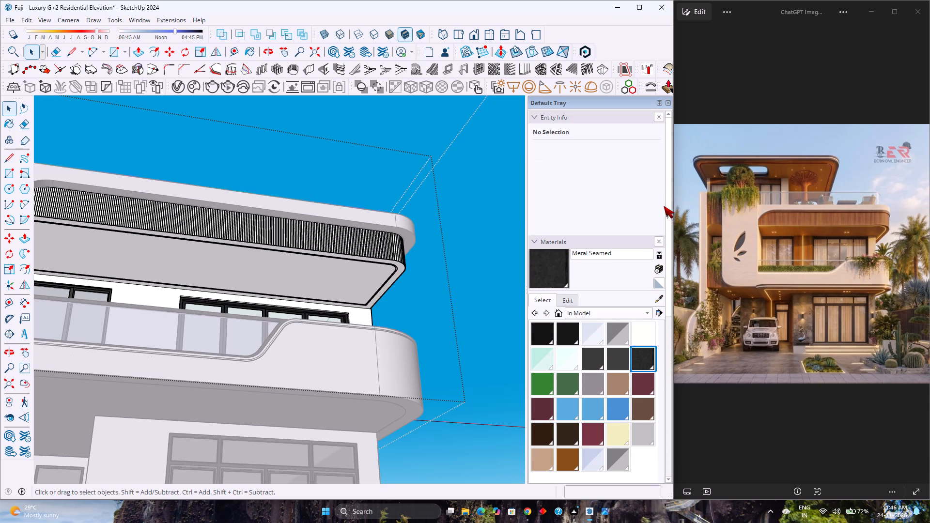
scroll(664, 206, up, 5)
scroll(356, 244, down, 10)
middle_drag(358, 244, 335, 296)
middle_click(335, 296)
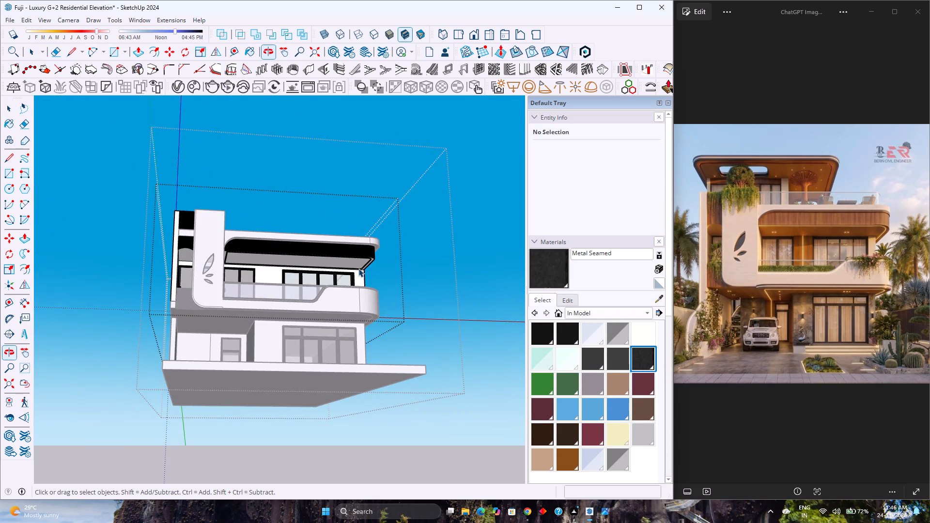
click(431, 202)
scroll(288, 229, up, 4)
middle_drag(288, 229, 251, 246)
middle_click(251, 246)
scroll(289, 224, down, 4)
click(379, 134)
Examine the first-floor soffit strip, fluted fascia and balcony from below, above and the sides.
scroll(335, 172, up, 3)
middle_drag(335, 175, 335, 182)
middle_click(335, 182)
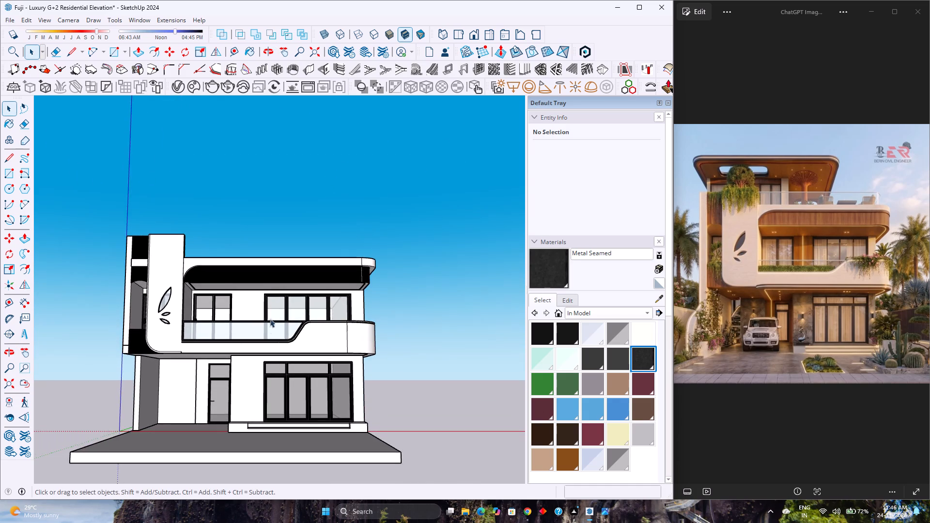
scroll(268, 327, up, 3)
middle_drag(268, 327, 260, 270)
middle_click(260, 270)
scroll(381, 138, up, 8)
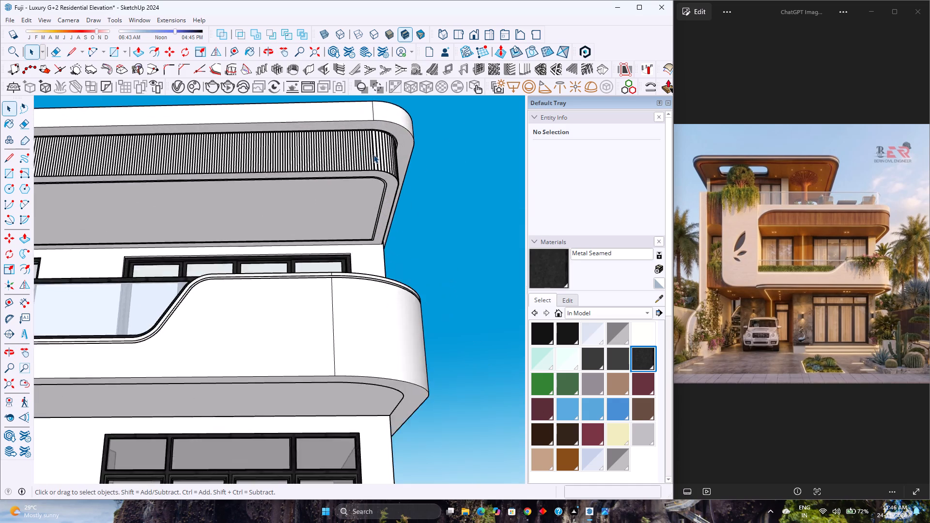
scroll(373, 154, up, 8)
middle_drag(372, 154, 335, 301)
middle_click(335, 301)
scroll(386, 173, up, 2)
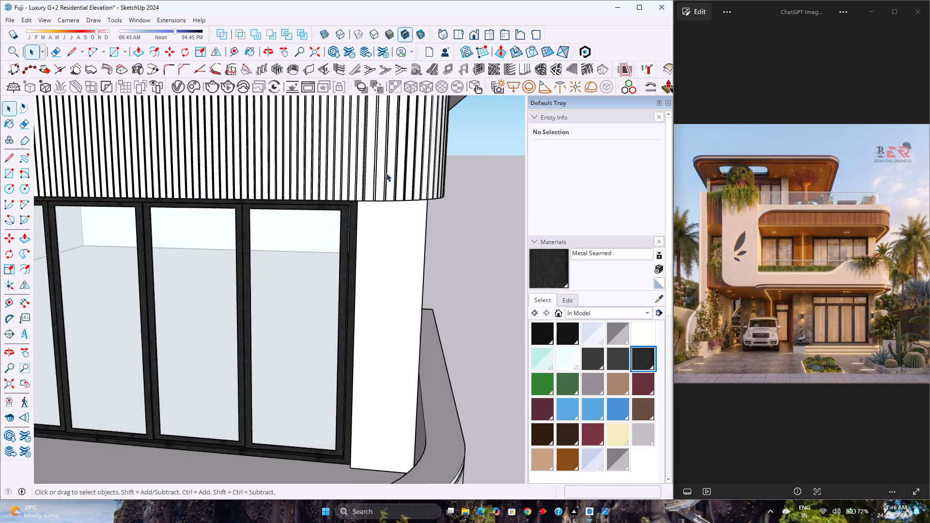
scroll(386, 173, up, 15)
middle_drag(364, 195, 428, 347)
scroll(321, 240, down, 17)
scroll(314, 228, down, 4)
middle_drag(321, 231, 298, 224)
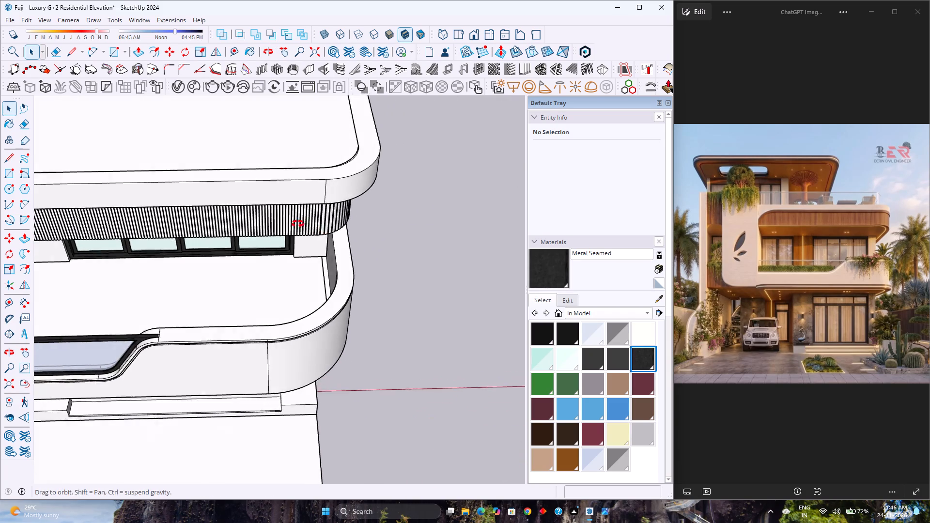
middle_drag(298, 224, 203, 169)
middle_click(203, 169)
scroll(204, 169, down, 3)
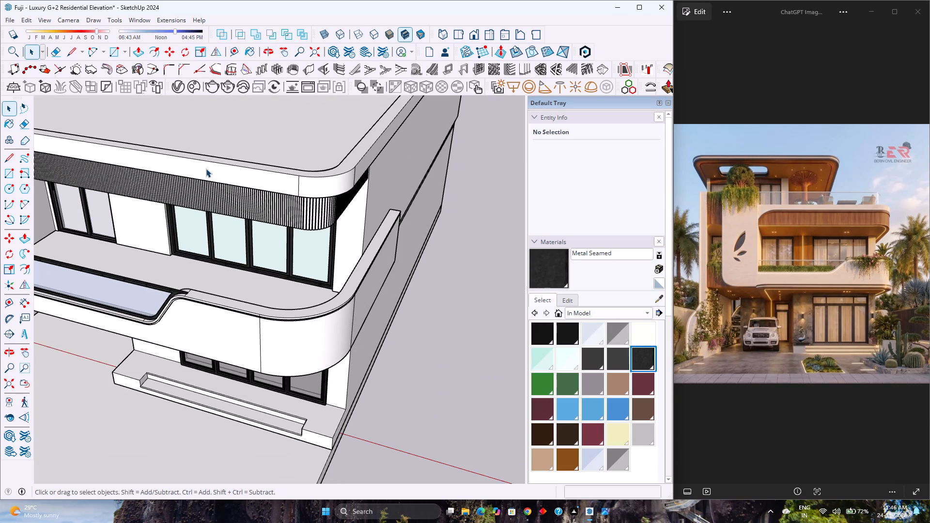
middle_drag(313, 203, 175, 160)
middle_click(175, 160)
scroll(324, 232, up, 9)
middle_drag(374, 247, 176, 165)
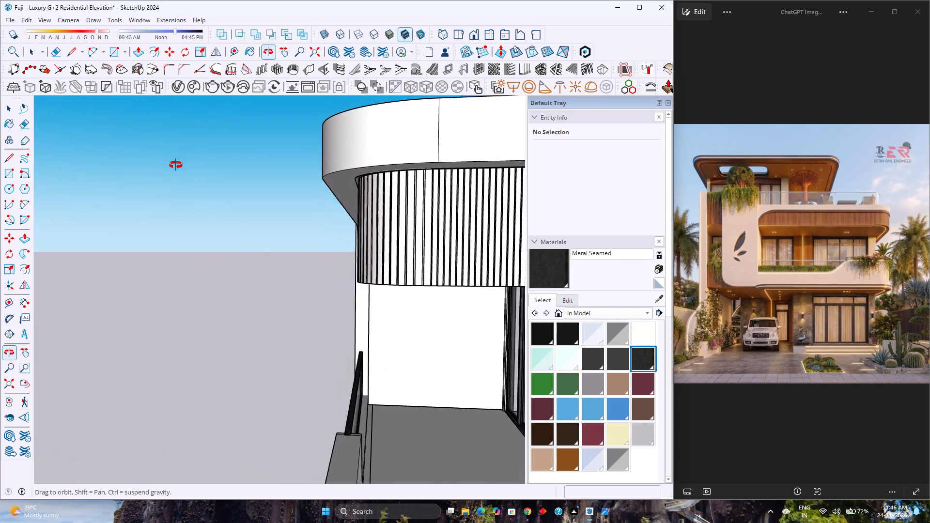
middle_drag(176, 165, 282, 200)
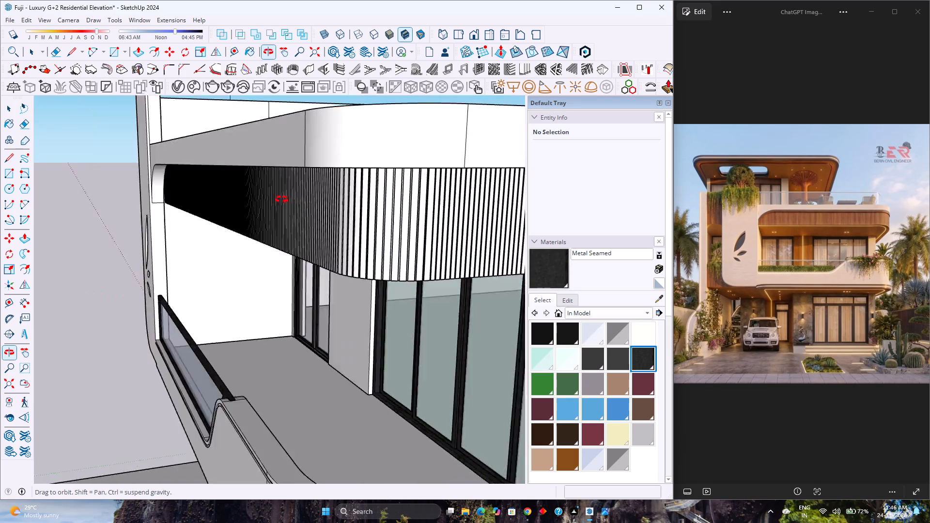
middle_drag(282, 200, 513, 212)
middle_click(513, 212)
scroll(316, 197, down, 13)
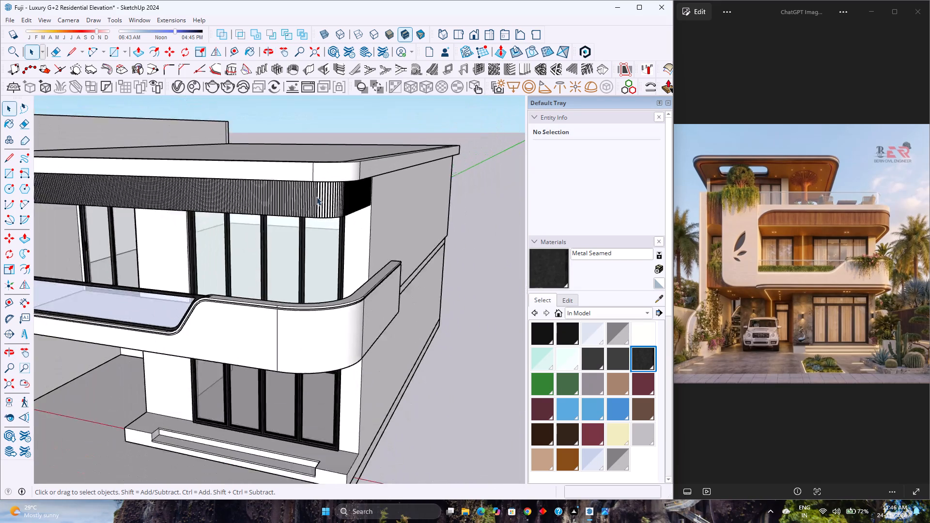
scroll(316, 197, down, 2)
middle_drag(261, 208, 366, 167)
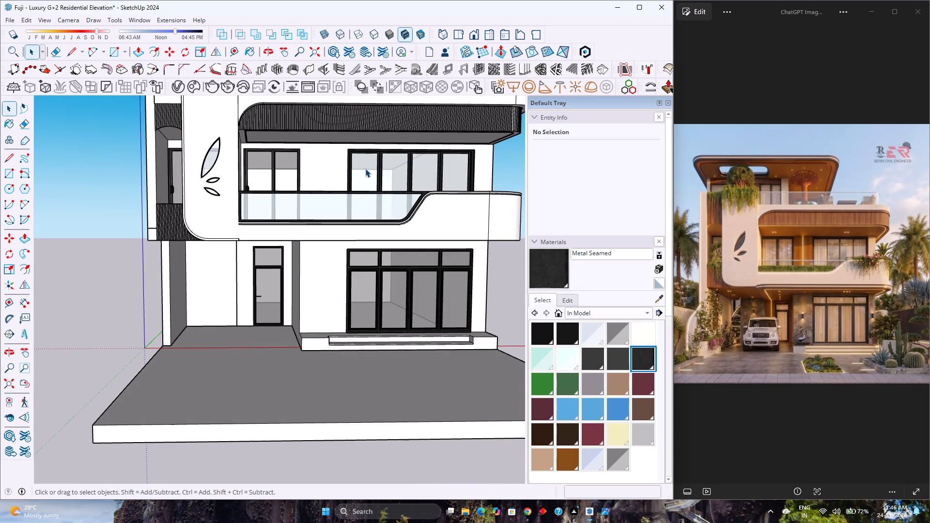
middle_drag(338, 187, 293, 155)
scroll(293, 155, down, 5)
shift+middle_drag(305, 137, 308, 145)
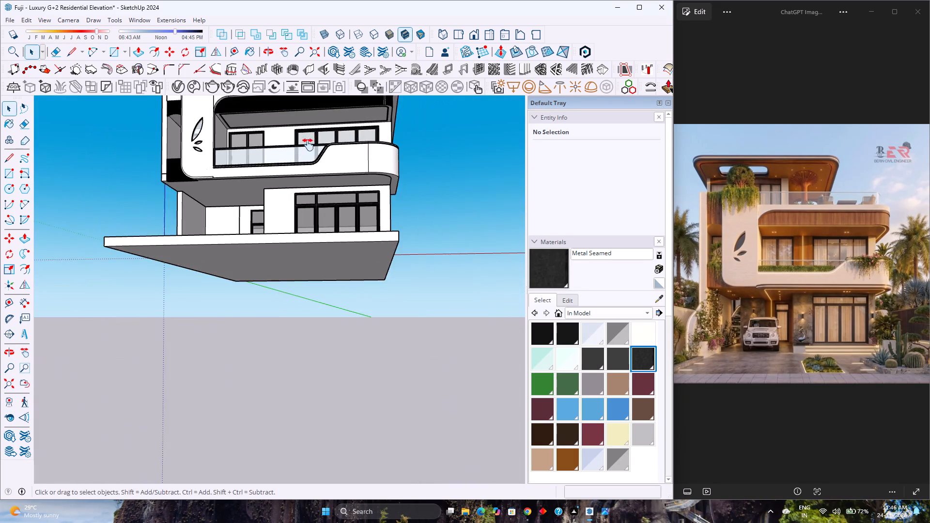
shift+middle_drag(308, 145, 324, 245)
shift+middle_click(324, 245)
scroll(325, 247, up, 3)
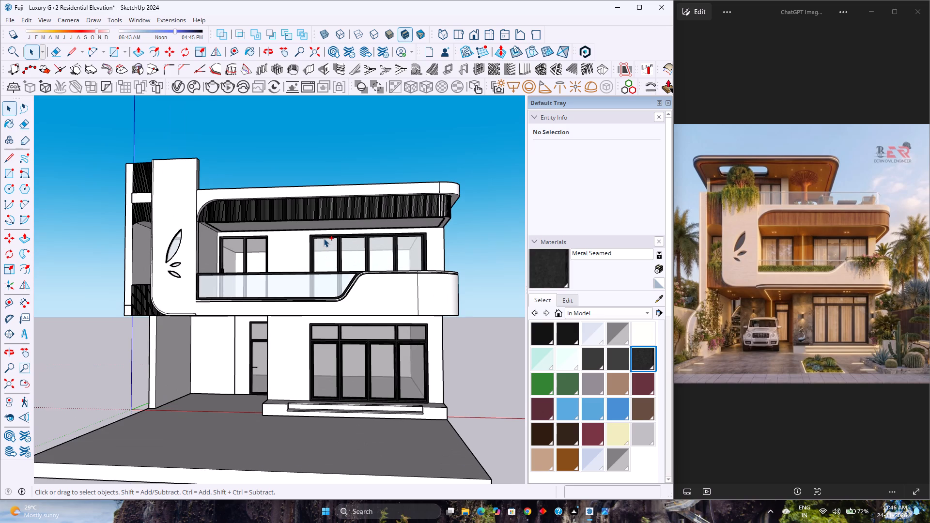
Save the residence model.
key(ctrl+s)
View the residence from the front and examine the whole elevation for comparison with the reference image.
click(479, 33)
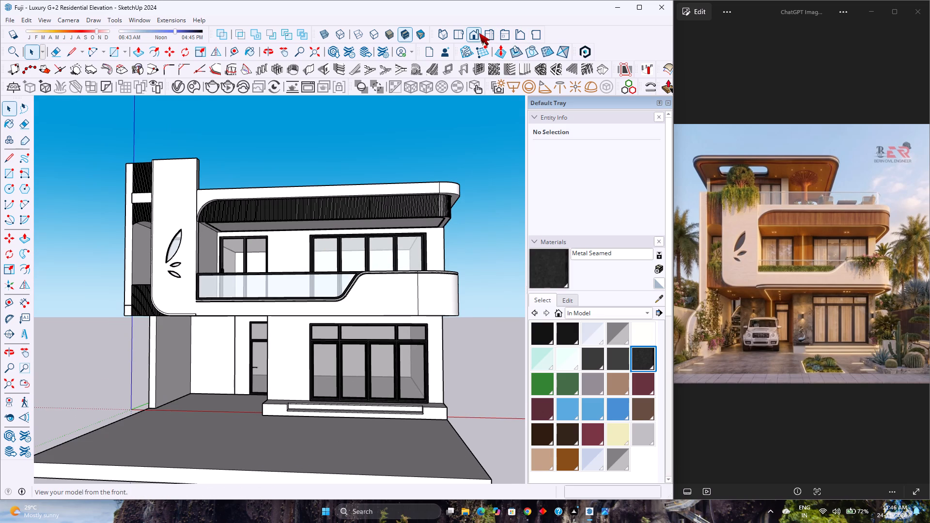
scroll(324, 214, up, 4)
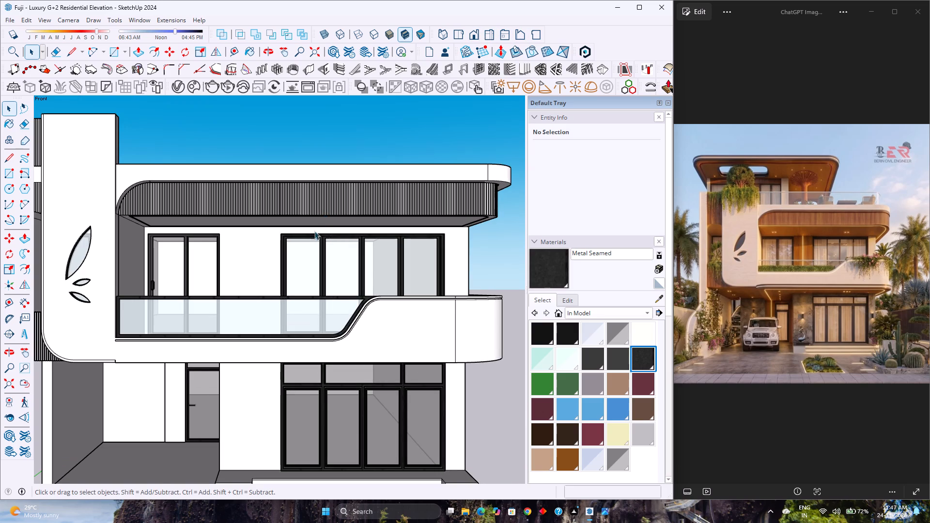
scroll(314, 231, down, 5)
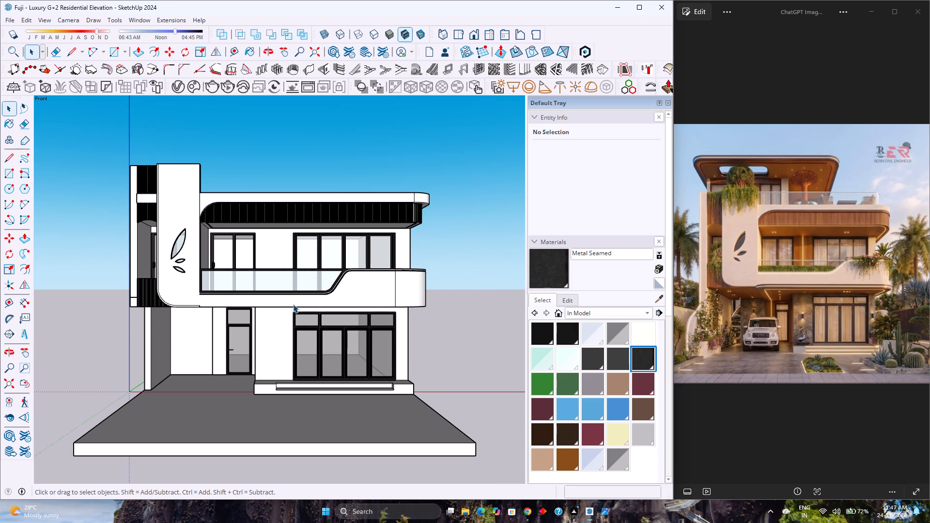
scroll(296, 305, up, 5)
scroll(296, 305, down, 5)
scroll(296, 305, up, 4)
scroll(296, 304, down, 4)
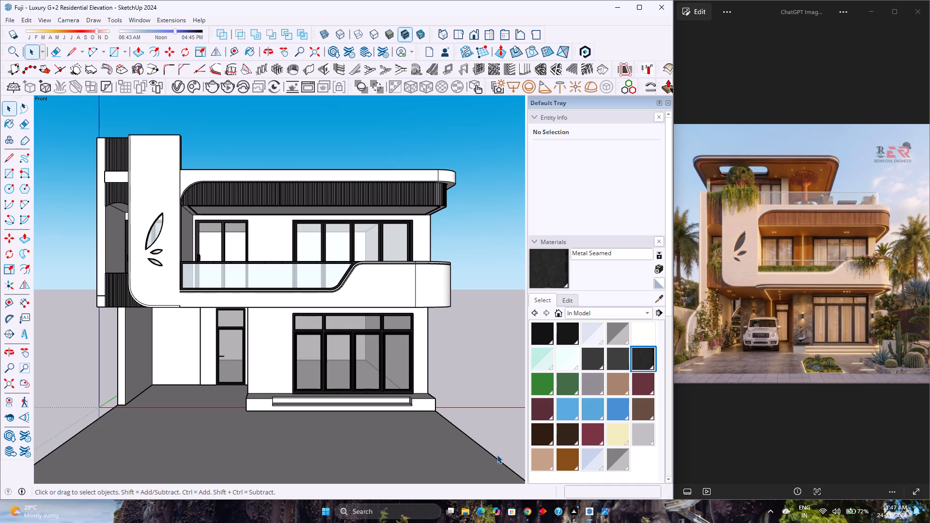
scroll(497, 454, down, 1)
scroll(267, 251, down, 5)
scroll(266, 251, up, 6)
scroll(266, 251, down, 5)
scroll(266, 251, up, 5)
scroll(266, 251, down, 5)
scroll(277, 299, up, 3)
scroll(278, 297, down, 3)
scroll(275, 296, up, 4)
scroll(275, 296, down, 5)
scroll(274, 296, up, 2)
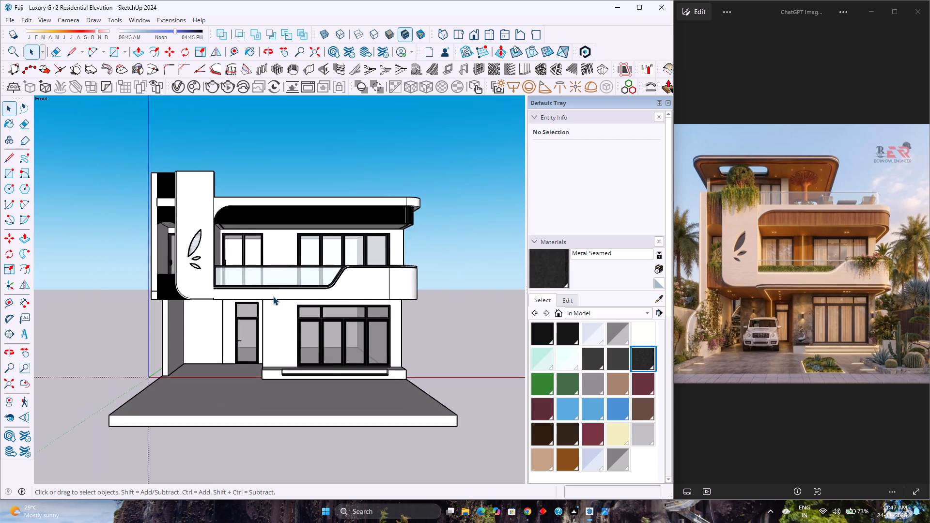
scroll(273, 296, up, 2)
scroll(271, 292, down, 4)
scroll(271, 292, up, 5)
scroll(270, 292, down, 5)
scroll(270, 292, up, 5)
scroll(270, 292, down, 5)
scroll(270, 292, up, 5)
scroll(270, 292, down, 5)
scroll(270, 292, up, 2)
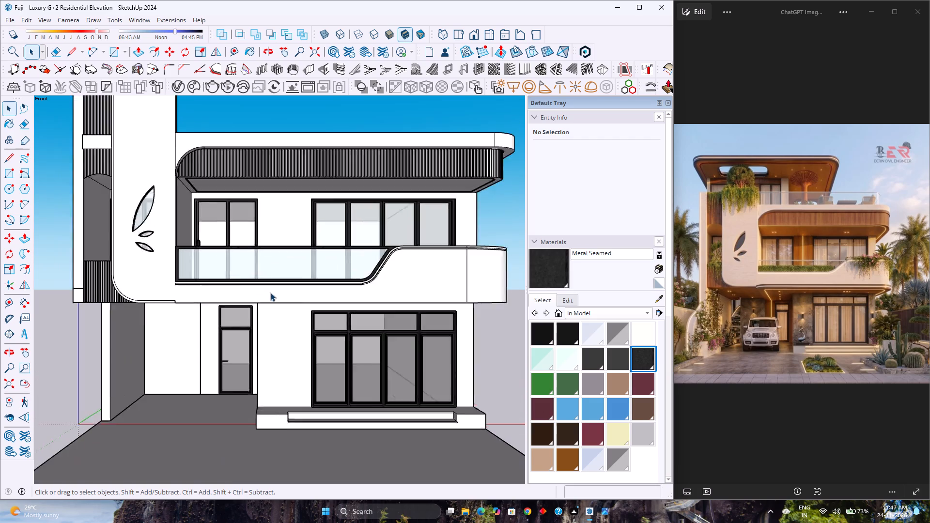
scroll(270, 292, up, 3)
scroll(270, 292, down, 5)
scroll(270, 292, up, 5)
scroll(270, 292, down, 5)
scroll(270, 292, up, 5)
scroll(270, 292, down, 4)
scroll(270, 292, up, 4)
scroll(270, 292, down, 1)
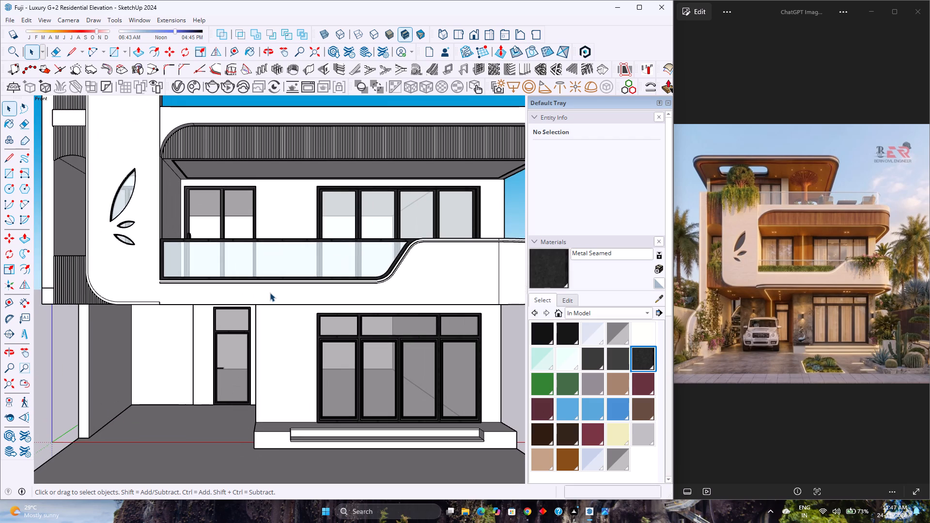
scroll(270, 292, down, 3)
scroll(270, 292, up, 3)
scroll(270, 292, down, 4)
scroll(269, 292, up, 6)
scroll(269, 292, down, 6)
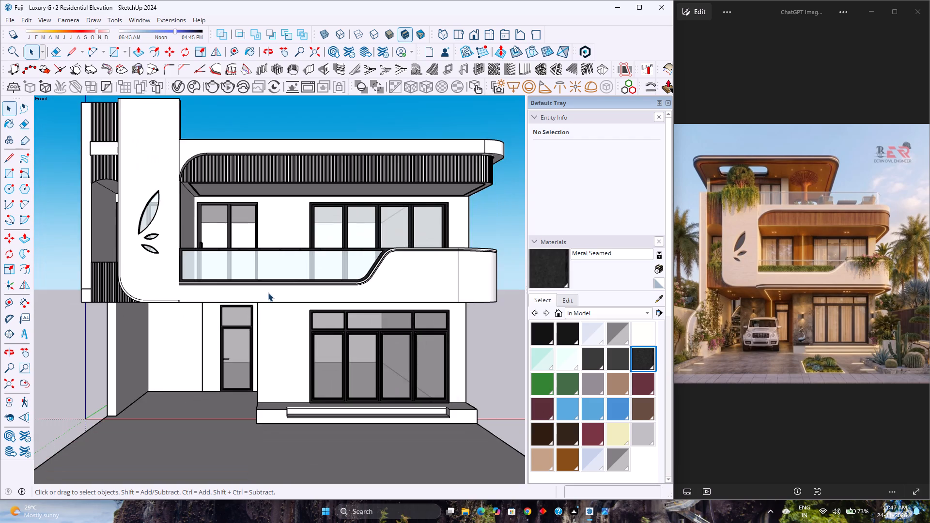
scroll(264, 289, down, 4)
View the residence from the front and examine the whole elevation against the reference image.
click(470, 34)
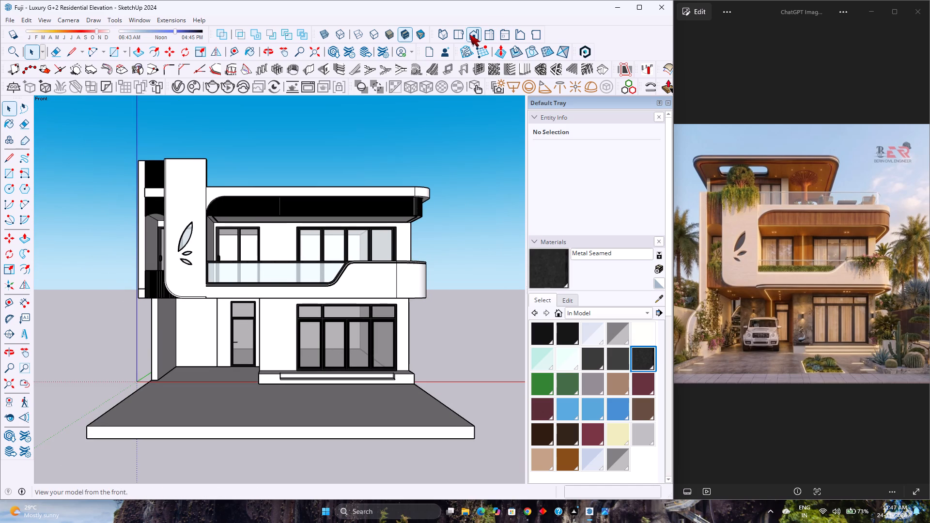
scroll(239, 272, down, 4)
scroll(241, 271, up, 5)
middle_drag(252, 304, 255, 281)
scroll(255, 276, down, 2)
scroll(255, 276, up, 4)
scroll(255, 276, down, 4)
click(470, 36)
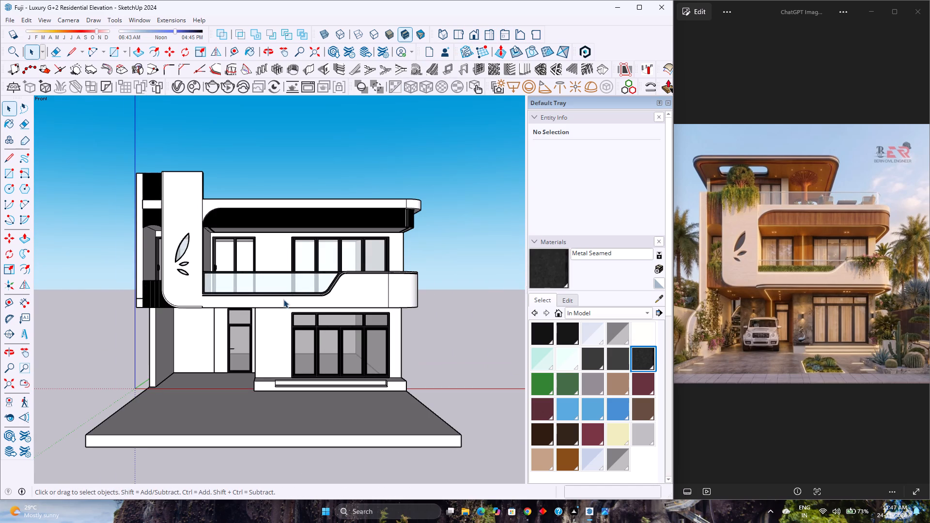
scroll(283, 299, up, 4)
scroll(283, 299, down, 4)
scroll(283, 299, up, 5)
scroll(283, 299, down, 5)
scroll(283, 299, up, 2)
scroll(283, 299, down, 3)
scroll(283, 299, up, 5)
scroll(283, 299, down, 5)
scroll(283, 299, up, 4)
scroll(283, 299, down, 4)
scroll(283, 299, up, 4)
scroll(283, 299, down, 5)
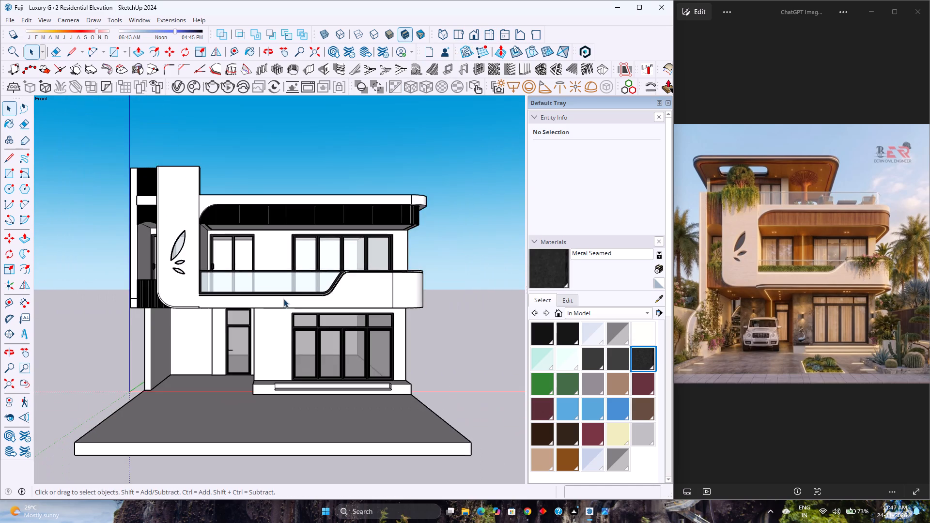
scroll(282, 296, down, 3)
Compare the car porch and its ceiling under the first-floor slab with the reference image, viewing the model from below.
scroll(750, 338, up, 3)
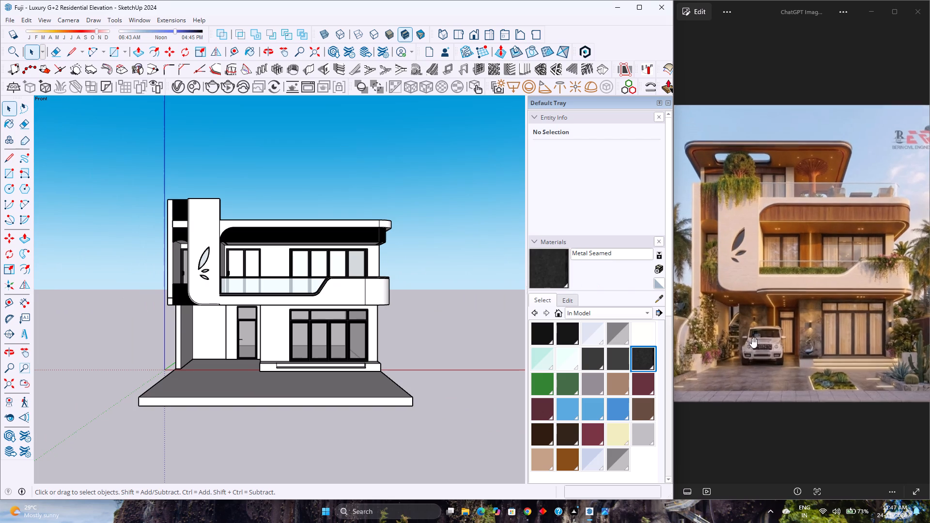
middle_drag(753, 338, 734, 302)
middle_drag(293, 309, 282, 267)
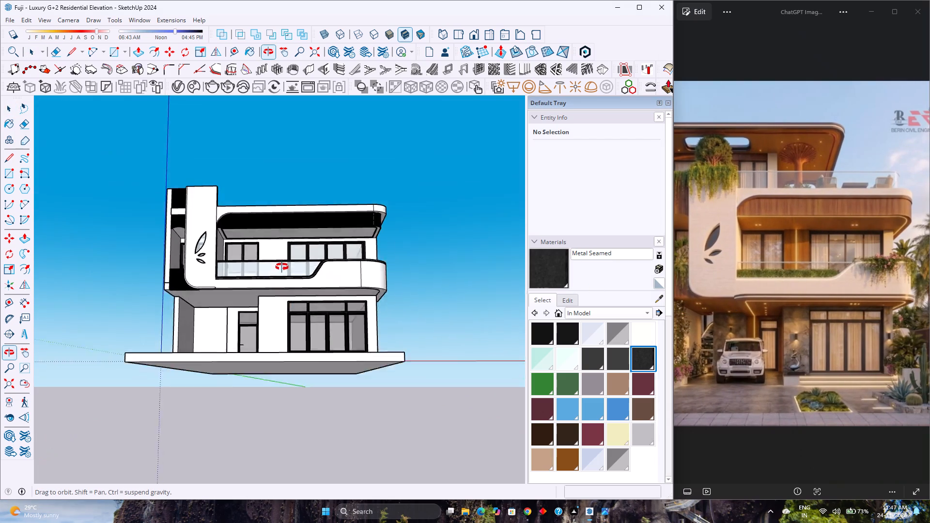
middle_drag(282, 267, 299, 263)
middle_click(299, 263)
scroll(232, 309, up, 1)
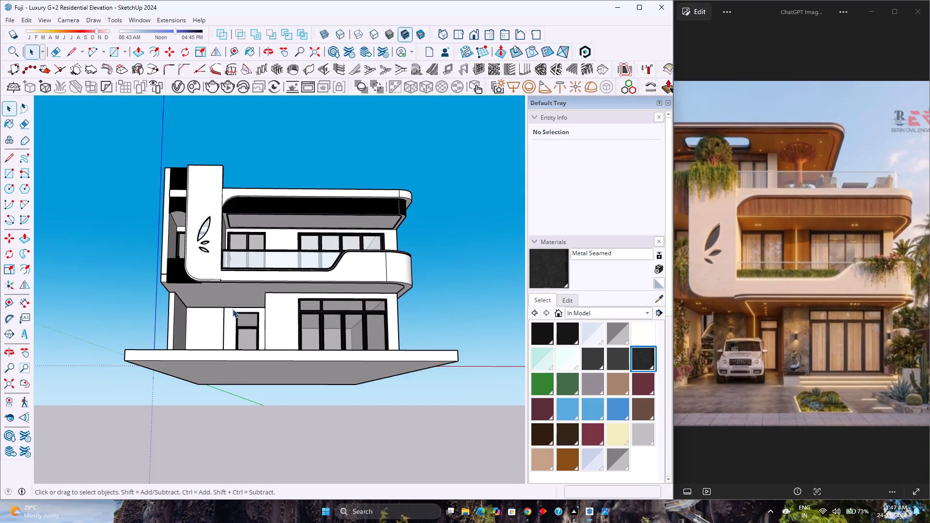
scroll(232, 309, up, 6)
middle_drag(208, 296, 209, 296)
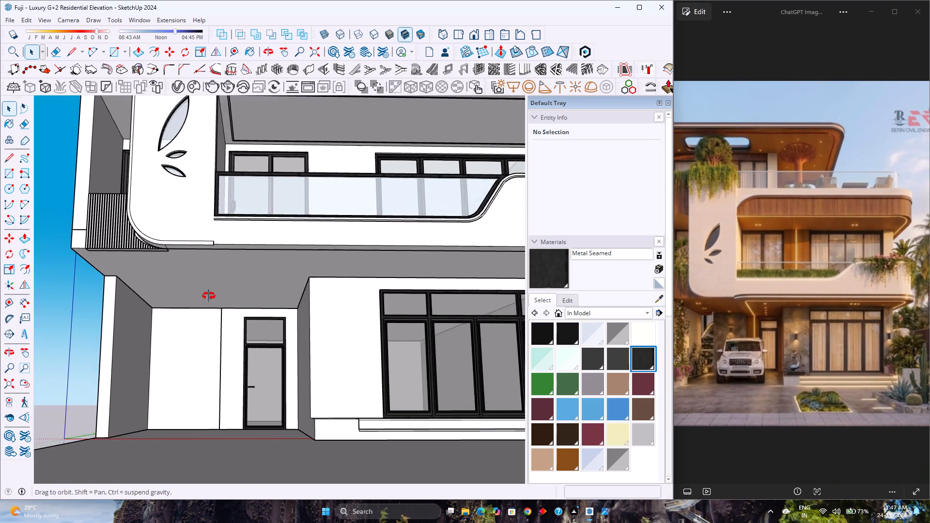
middle_drag(209, 296, 226, 289)
scroll(235, 287, up, 4)
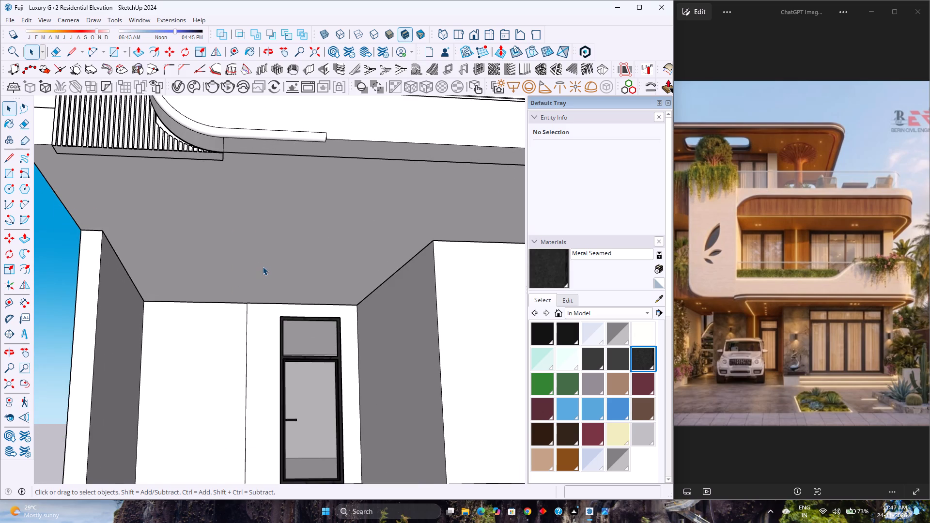
scroll(260, 256, down, 3)
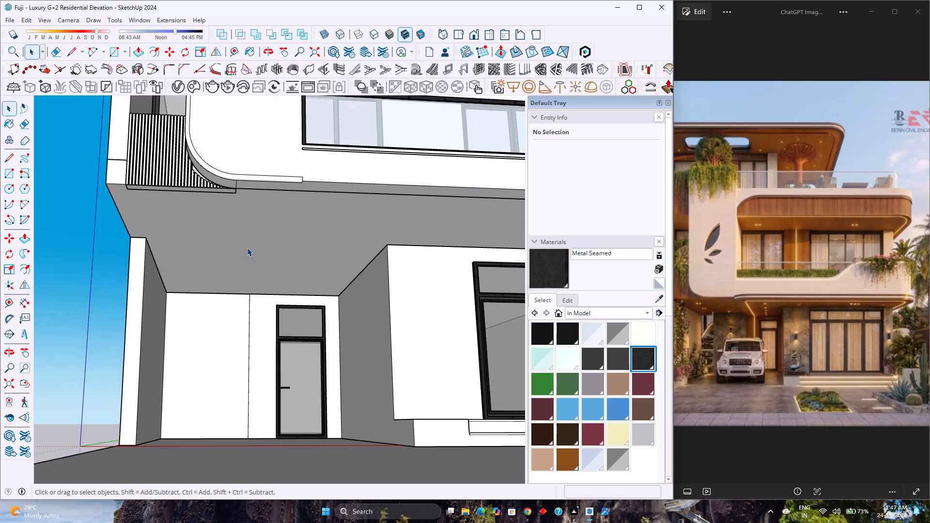
scroll(218, 228, down, 1)
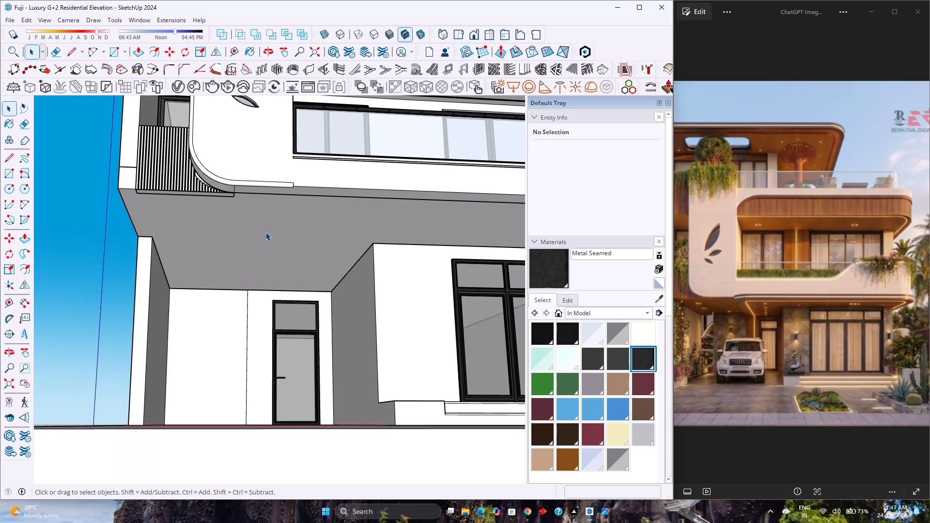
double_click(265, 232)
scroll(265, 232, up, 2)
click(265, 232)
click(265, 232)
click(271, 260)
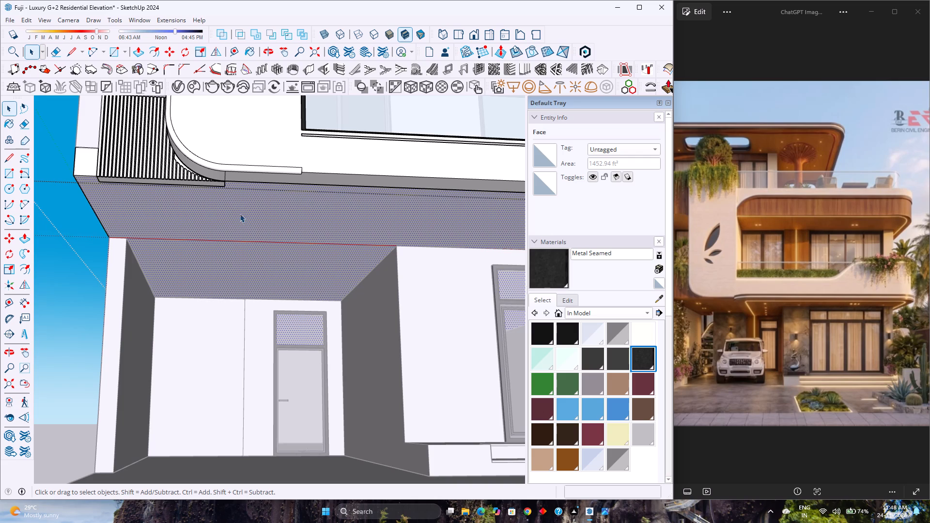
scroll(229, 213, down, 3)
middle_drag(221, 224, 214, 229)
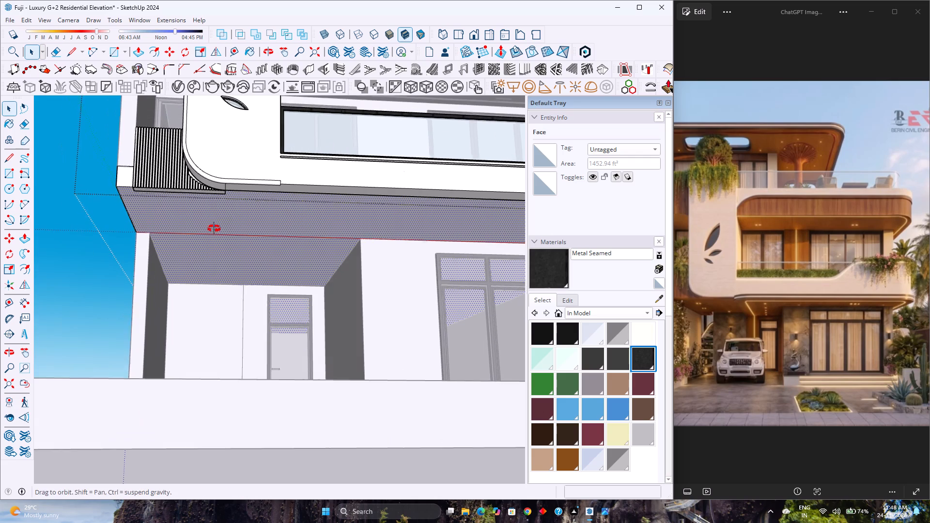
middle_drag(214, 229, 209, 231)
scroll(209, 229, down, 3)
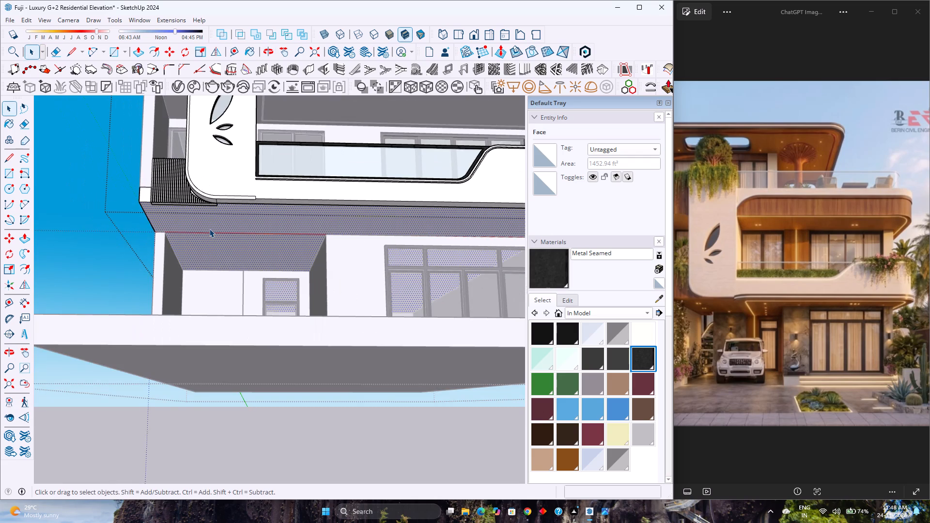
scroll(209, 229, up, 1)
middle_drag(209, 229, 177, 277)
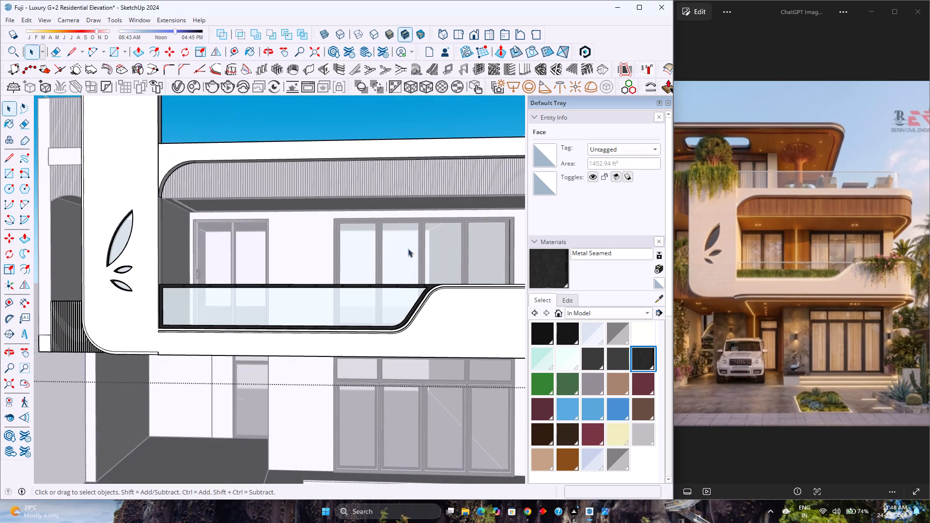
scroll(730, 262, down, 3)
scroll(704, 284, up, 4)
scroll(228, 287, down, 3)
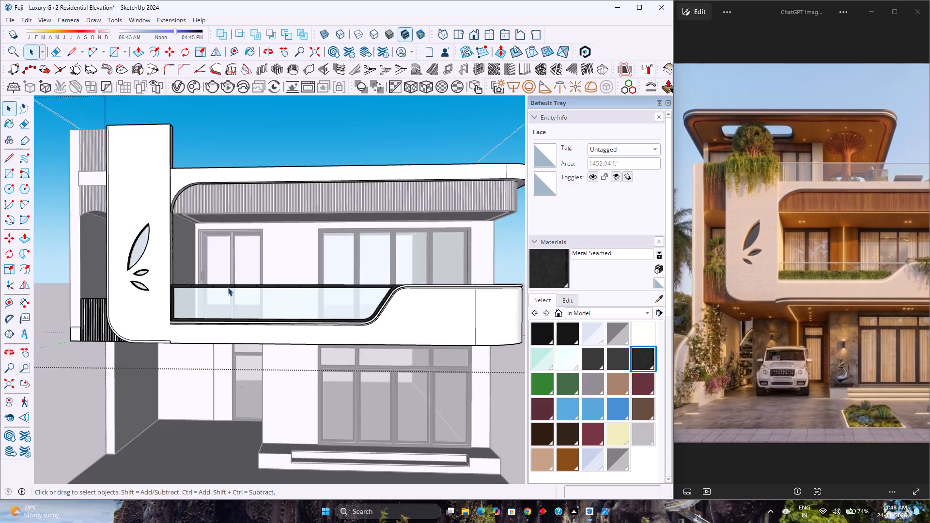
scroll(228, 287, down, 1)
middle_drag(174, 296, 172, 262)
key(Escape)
Extend the car porch side wall forward 7' toward the front of the first-floor slab using Push/Pull.
double_click(128, 311)
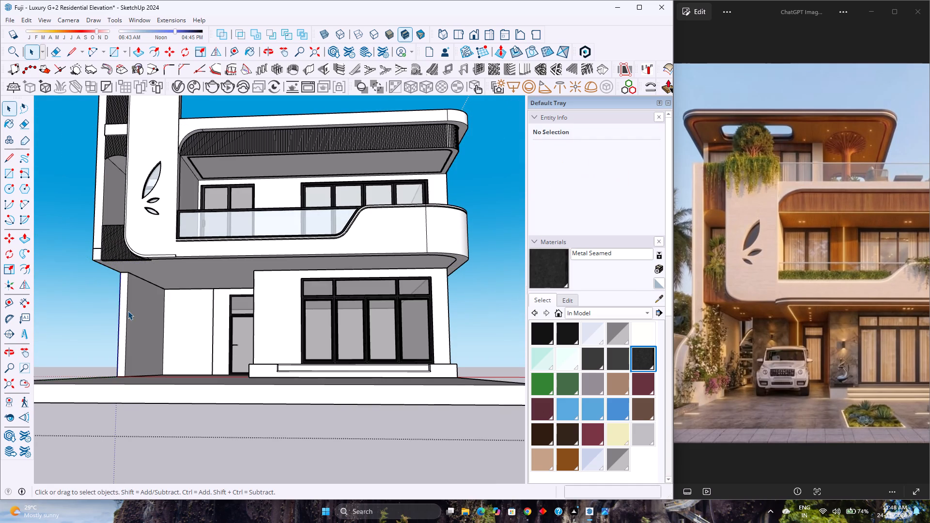
scroll(128, 311, up, 3)
key(p)
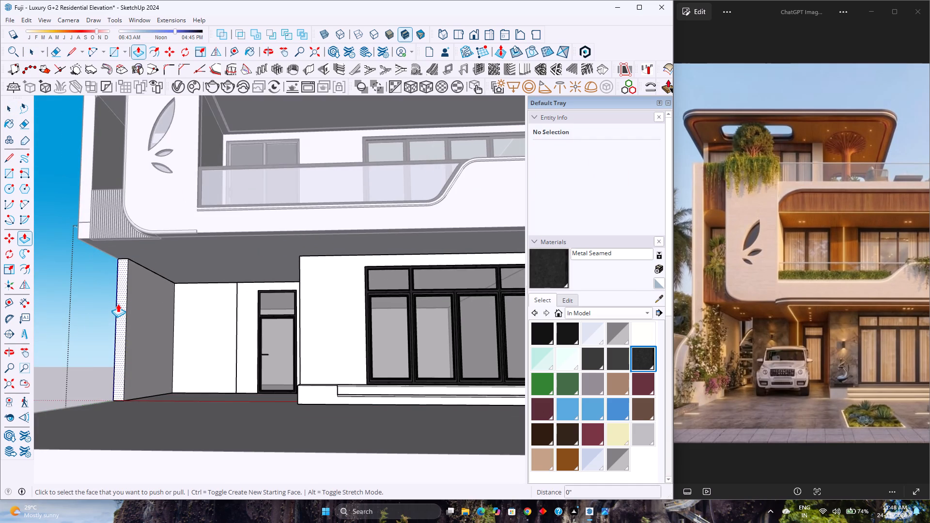
click(118, 304)
click(80, 195)
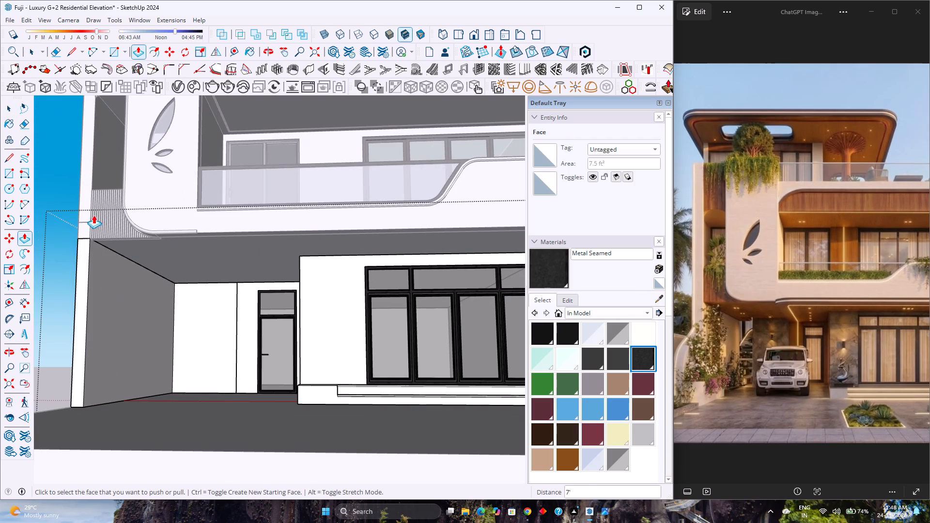
key(Escape)
key(space)
key(Escape)
Draw lines on the first-floor soffit along the porch back wall (12' 3") and the projecting room's side wall (13' 1/2").
middle_drag(182, 268, 196, 248)
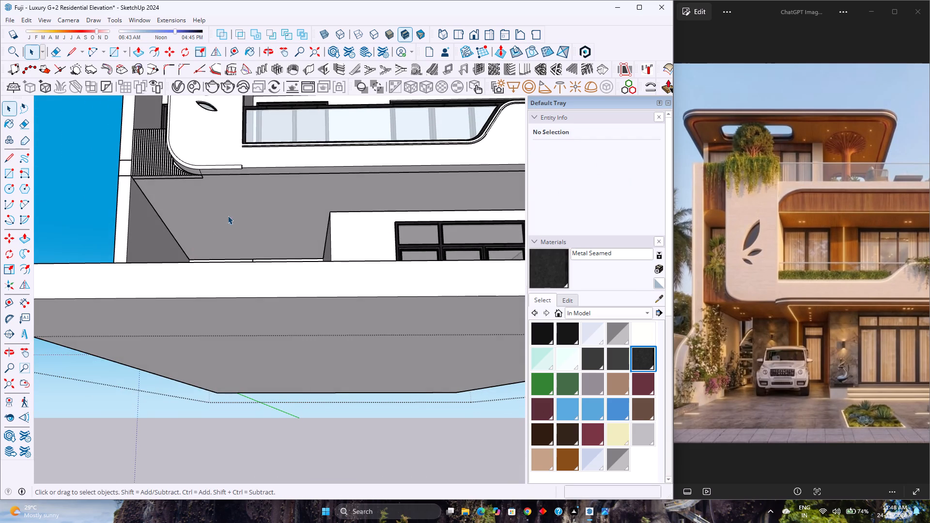
scroll(234, 203, up, 3)
click(234, 203)
double_click(234, 203)
scroll(234, 203, up, 2)
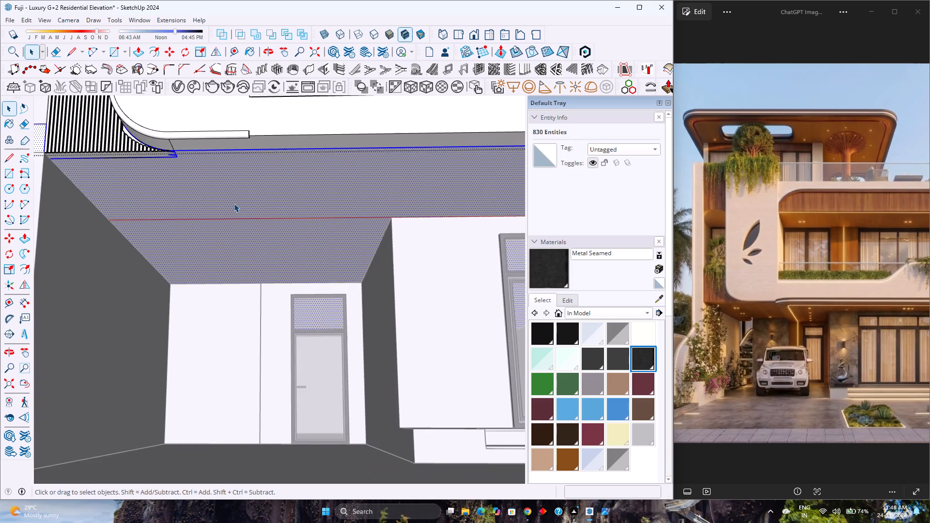
scroll(234, 203, up, 2)
scroll(234, 203, down, 2)
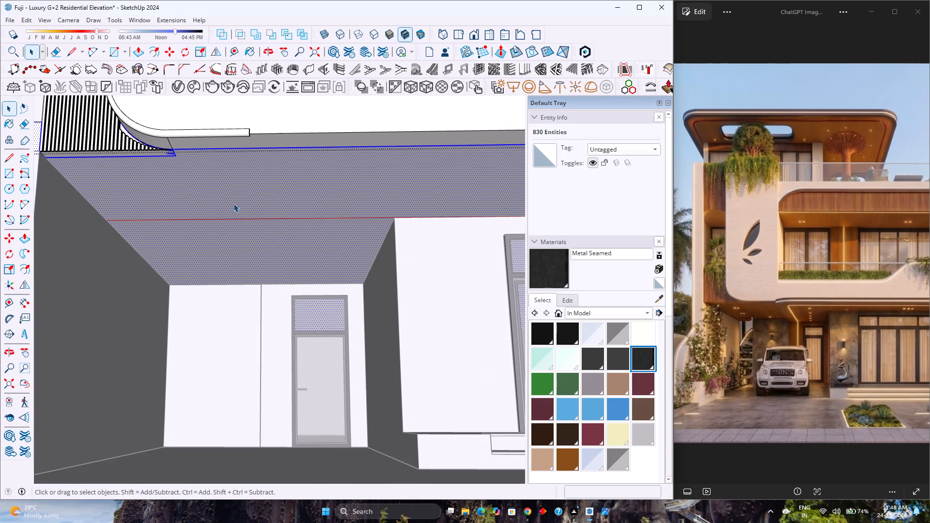
click(67, 53)
click(168, 283)
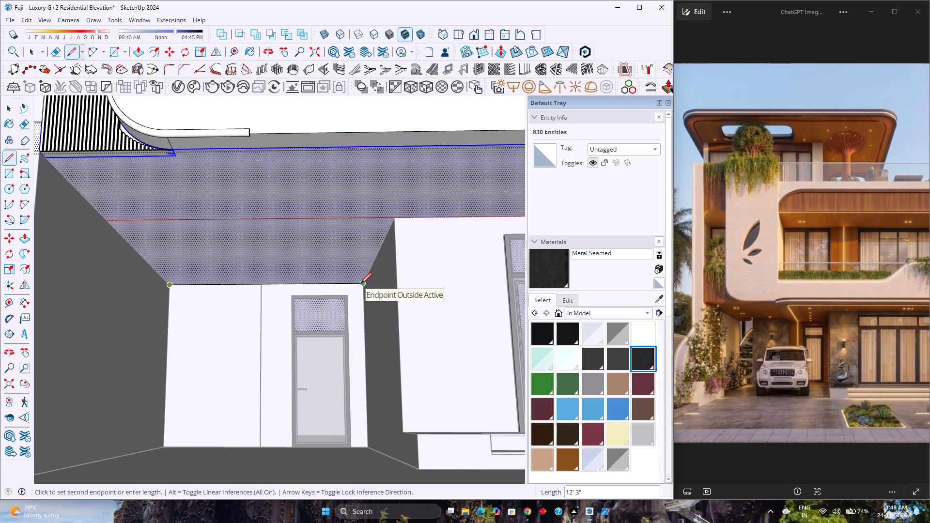
key(Left)
key(Right)
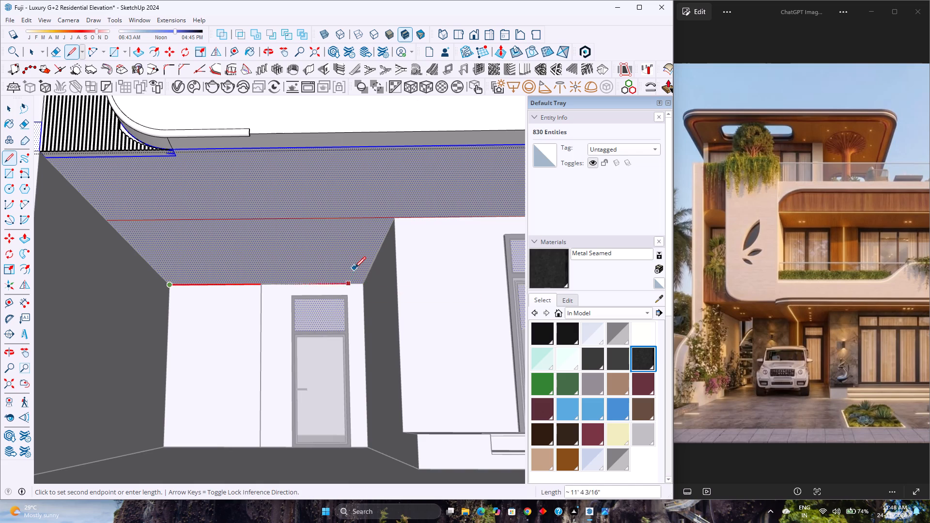
scroll(363, 283, up, 4)
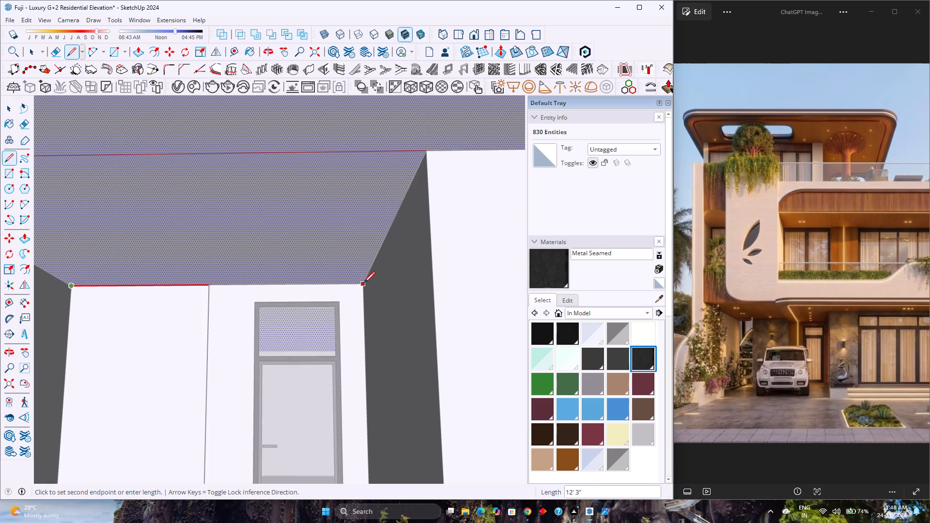
click(364, 283)
scroll(359, 268, down, 5)
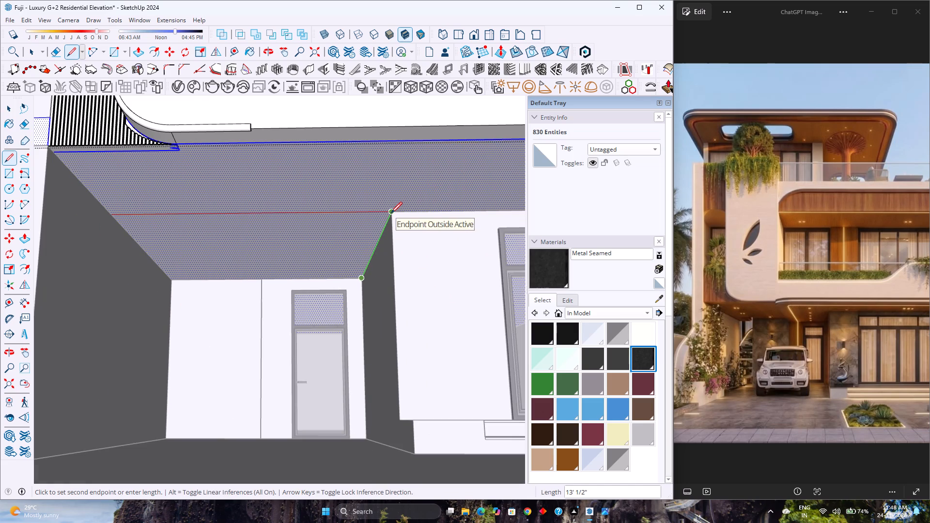
click(391, 213)
Continue the soffit line 18' along the top of the front window wall to its outer corner.
scroll(391, 213, down, 4)
shift+middle_drag(391, 214, 157, 257)
scroll(447, 253, up, 4)
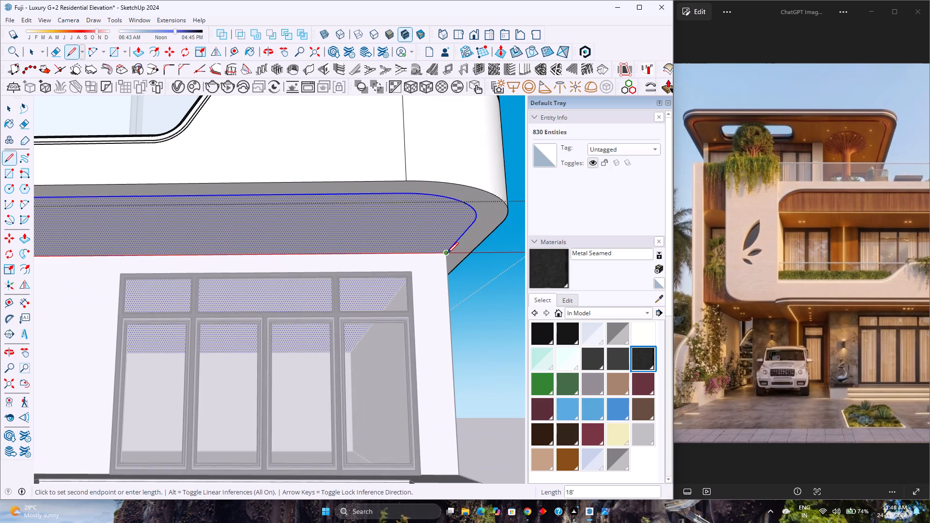
key(Right)
scroll(451, 254, up, 4)
click(450, 254)
scroll(415, 241, down, 2)
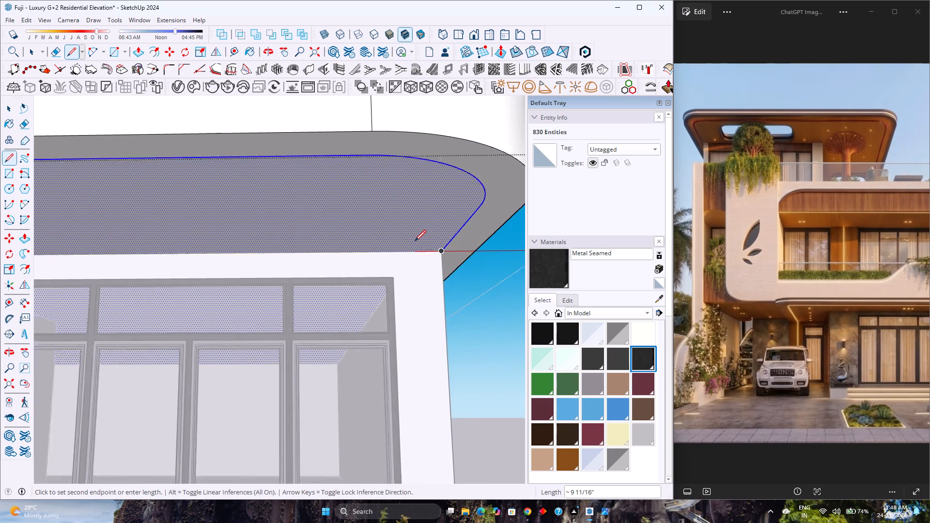
scroll(415, 241, down, 7)
key(space)
key(Escape)
Check whether the drawn lines divide the first-floor soffit face above the porch and the front window wall.
click(396, 232)
scroll(396, 232, down, 2)
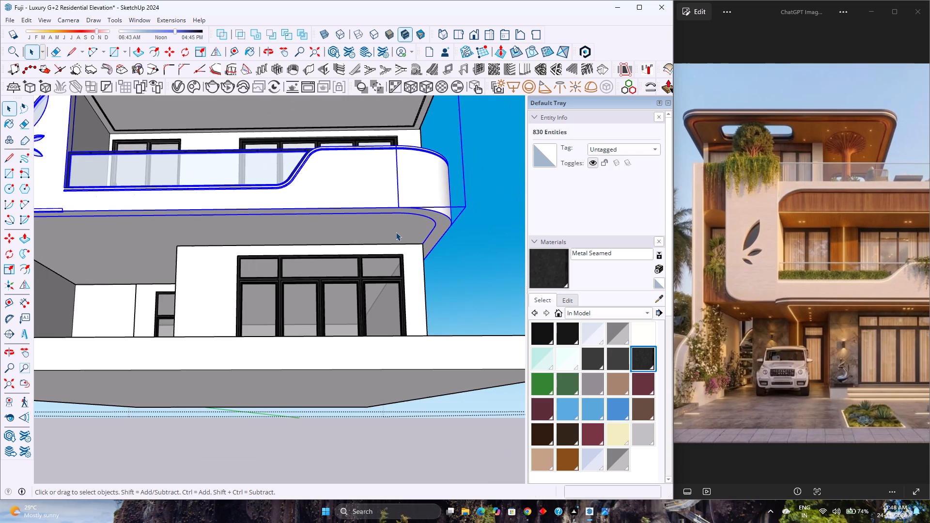
double_click(396, 232)
scroll(396, 232, up, 3)
click(396, 232)
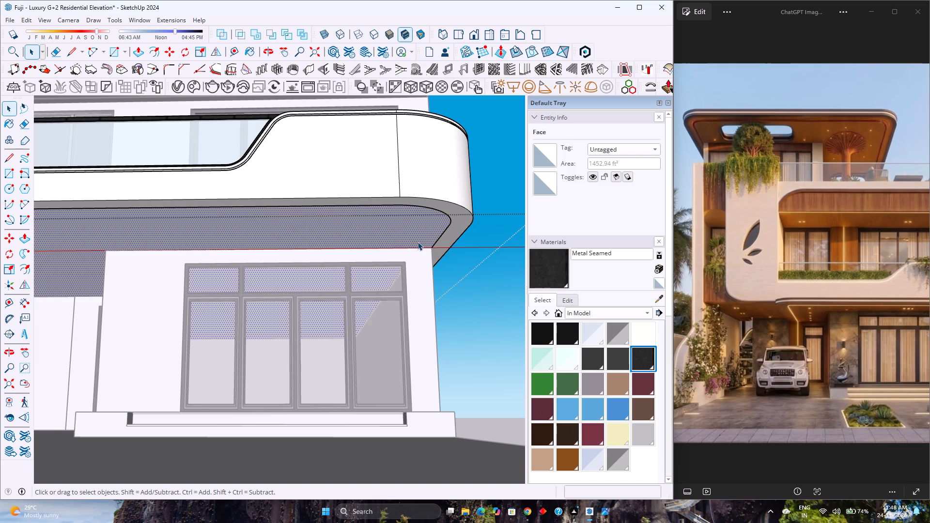
middle_drag(418, 242, 351, 297)
middle_click(351, 297)
scroll(330, 273, down, 3)
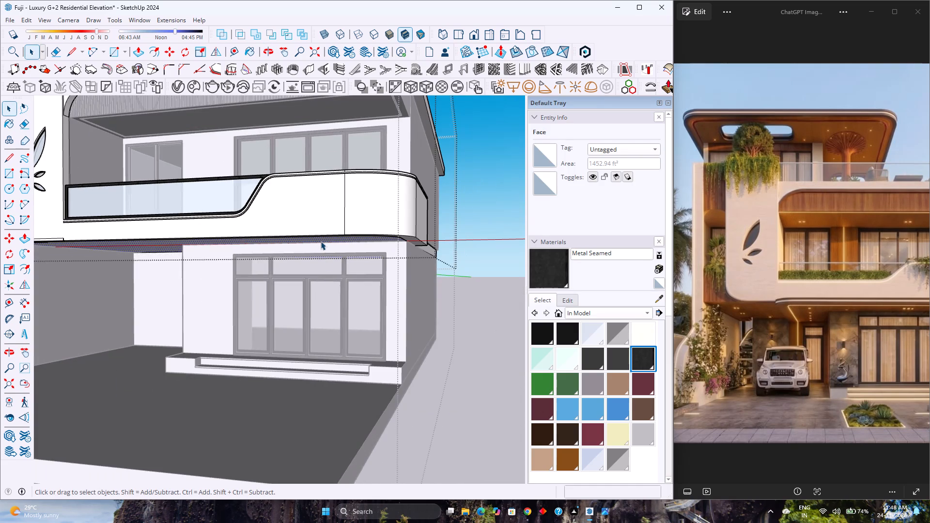
key(Escape)
middle_drag(329, 228, 333, 223)
click(333, 242)
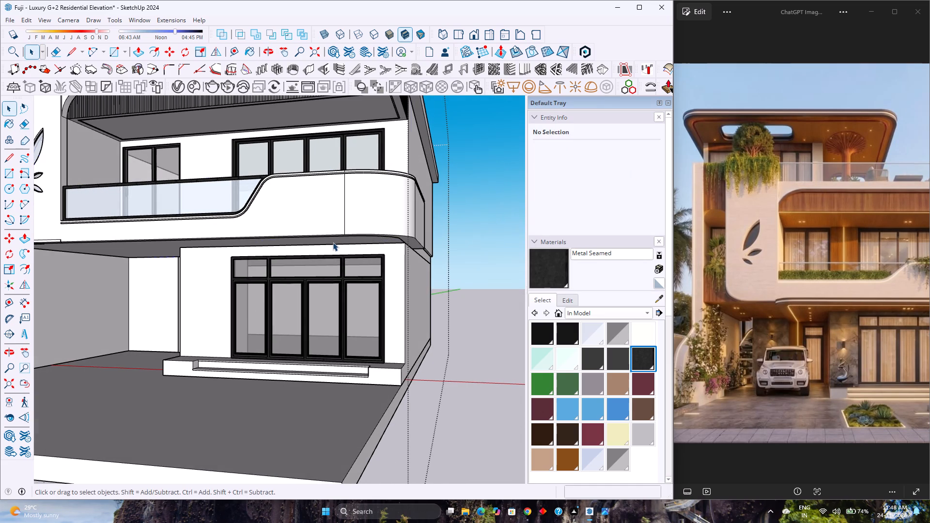
Isolate the first-floor slab and balcony group by hiding all the other groups.
scroll(333, 242, up, 2)
middle_drag(333, 242, 353, 191)
middle_click(353, 191)
click(364, 233)
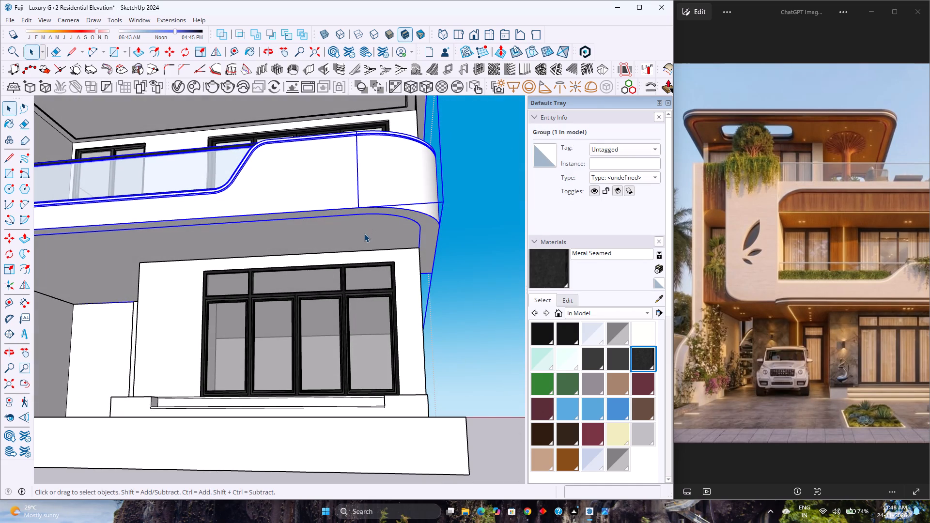
right_click(364, 233)
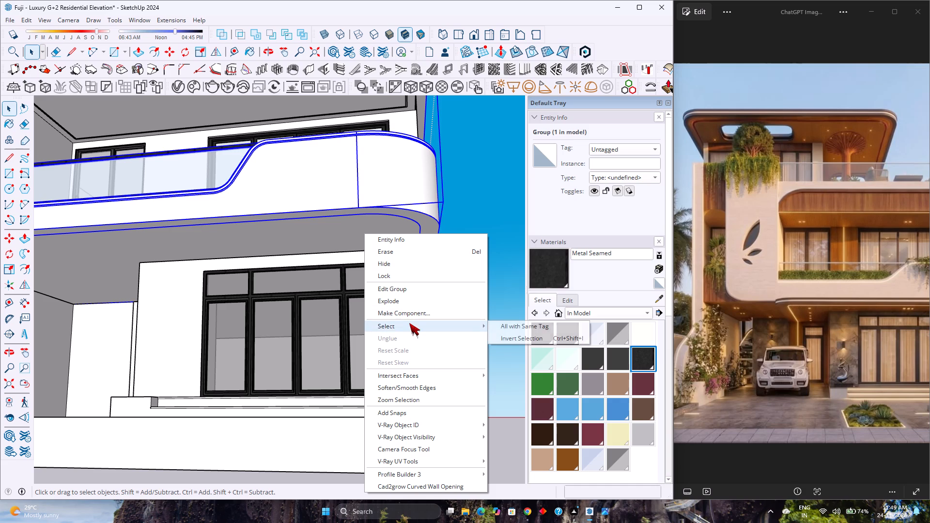
click(512, 338)
right_click(396, 311)
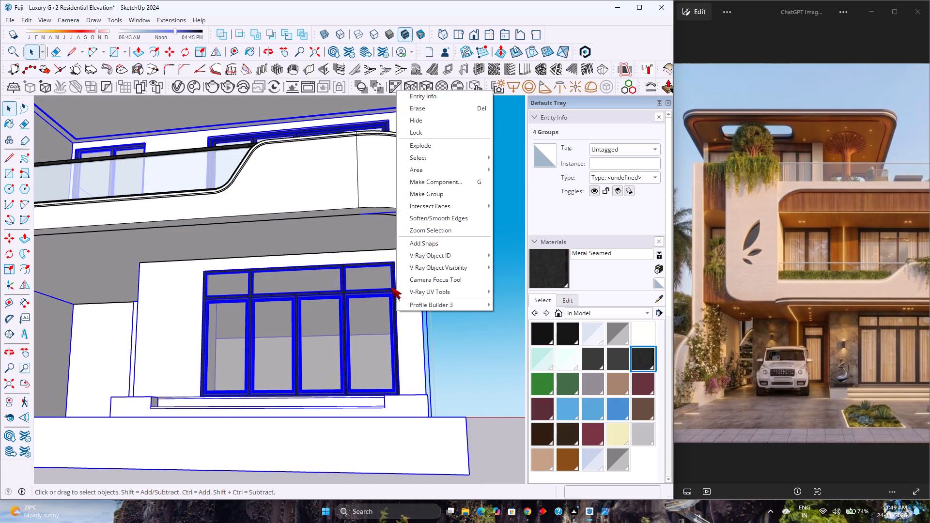
click(439, 125)
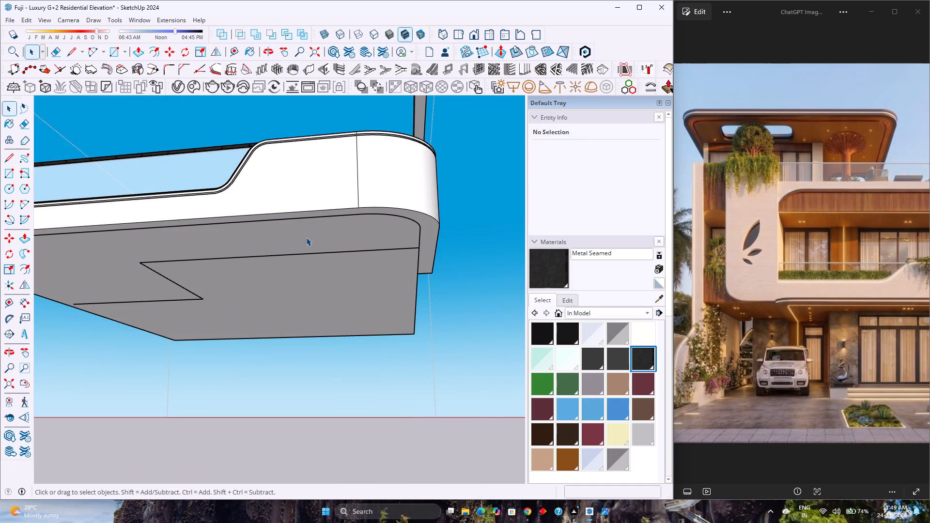
Extend the porch back wall line on the soffit by 9" to the slab's side edge, closing the outline, and exit the group.
double_click(308, 237)
scroll(308, 246, up, 4)
double_click(308, 246)
scroll(308, 246, up, 3)
shift+middle_drag(306, 246, 338, 203)
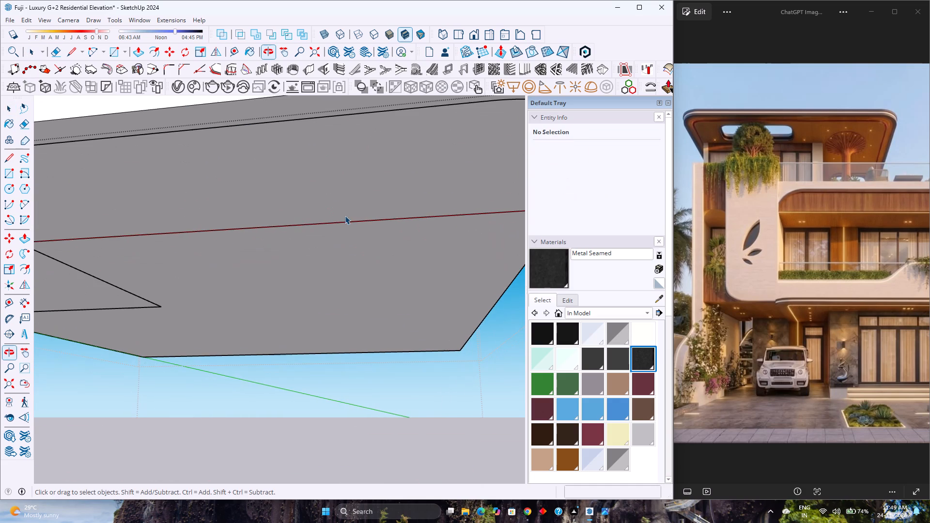
triple_click(348, 222)
double_click(348, 222)
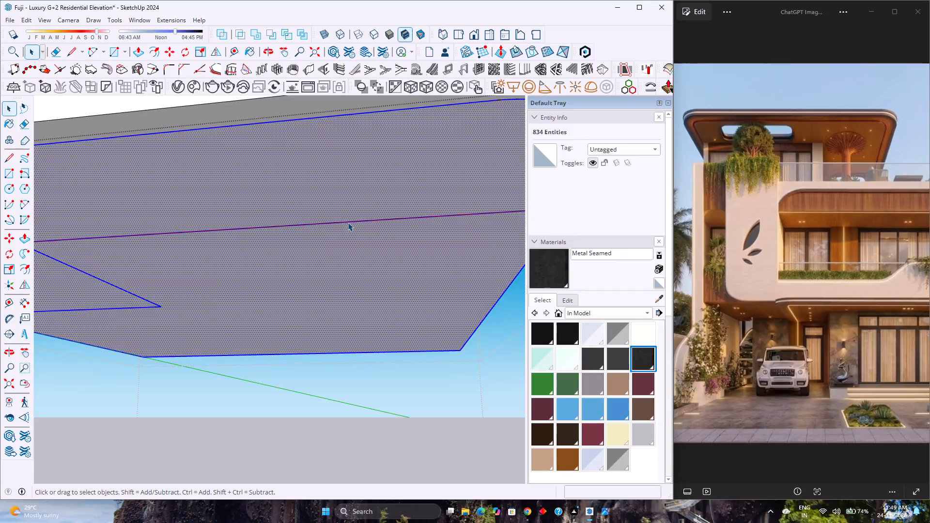
scroll(348, 222, down, 9)
middle_drag(249, 248, 301, 216)
middle_click(301, 216)
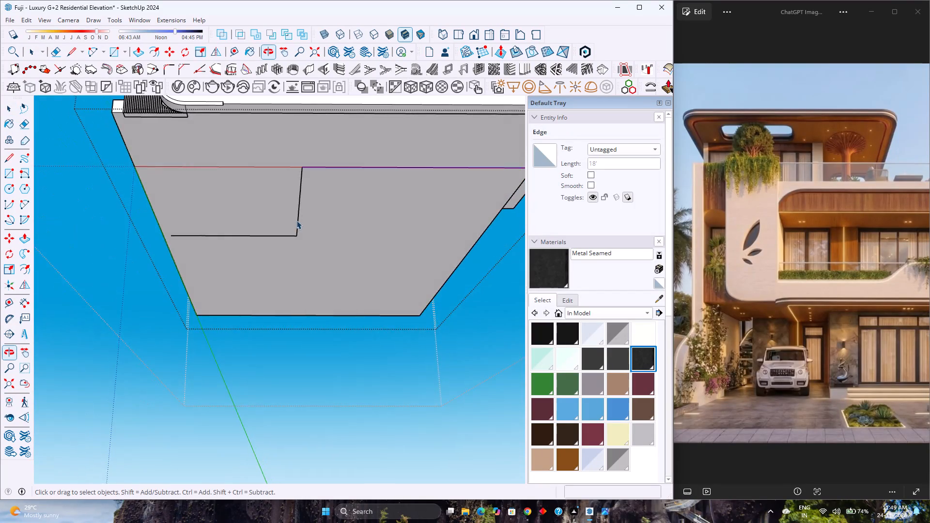
scroll(187, 235, up, 7)
click(179, 235)
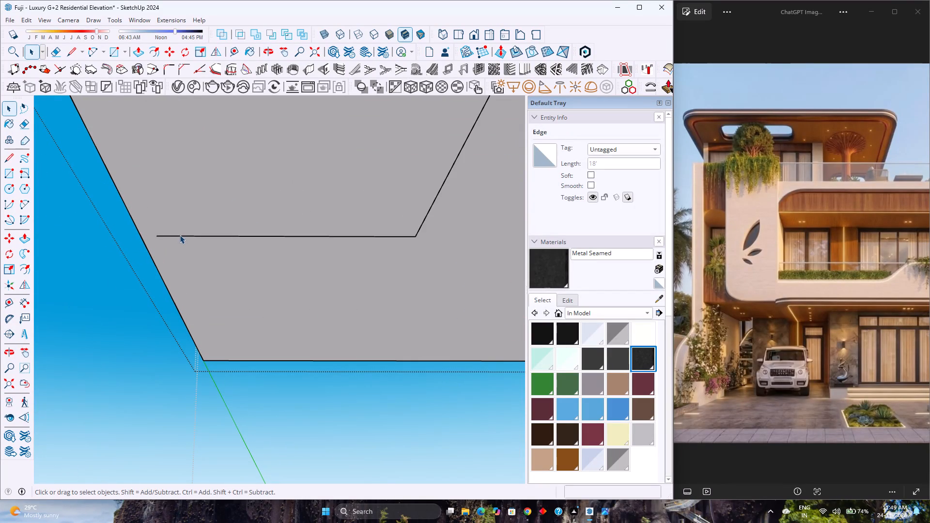
key(l)
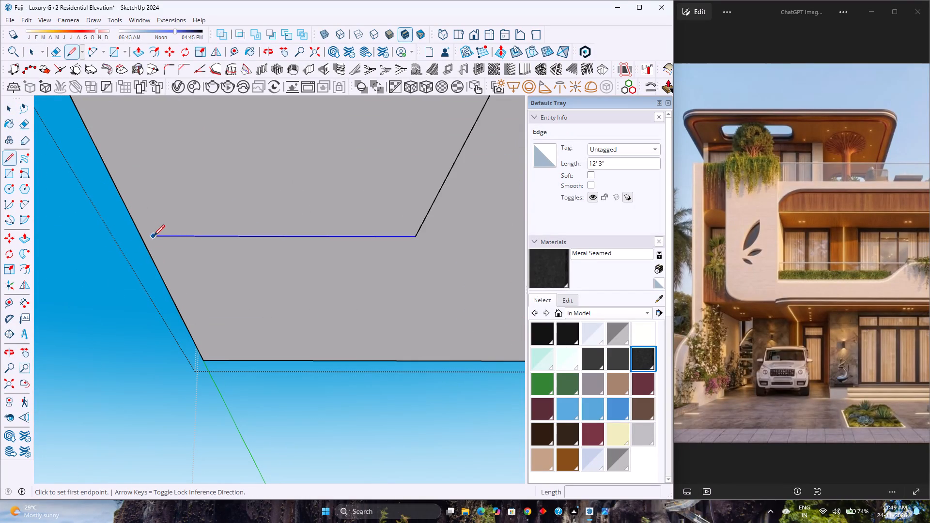
click(159, 236)
click(139, 236)
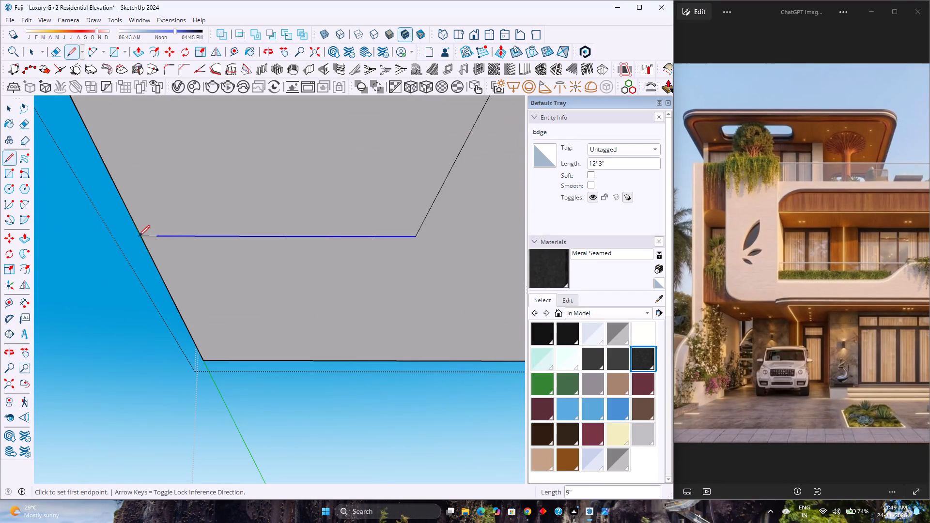
key(space)
scroll(139, 236, down, 5)
key(Escape)
scroll(139, 236, down, 4)
middle_drag(139, 240, 139, 251)
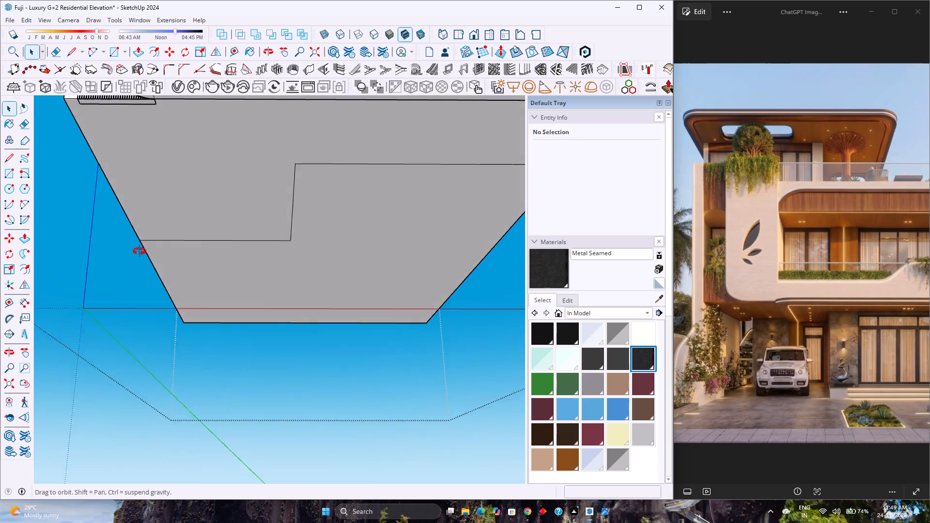
middle_drag(139, 251, 142, 266)
scroll(141, 261, down, 5)
Unhide all the hidden building groups.
click(22, 14)
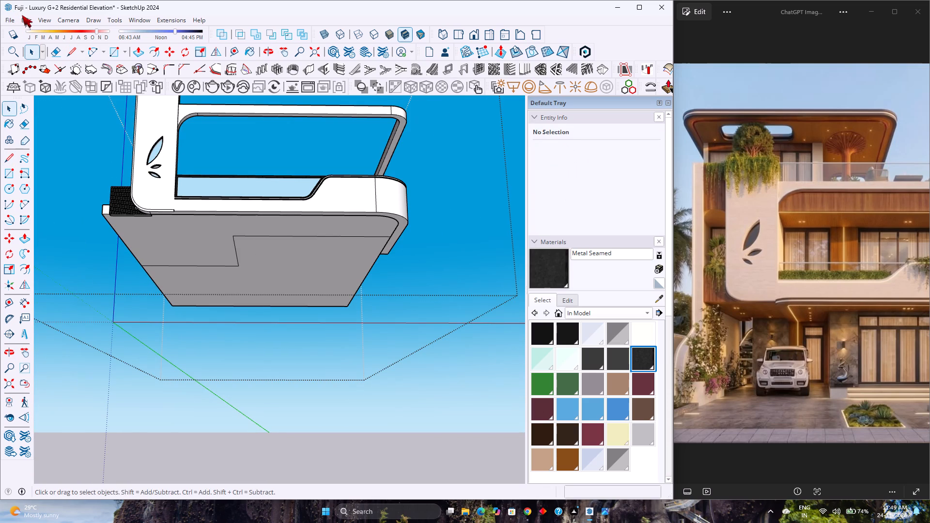
click(25, 20)
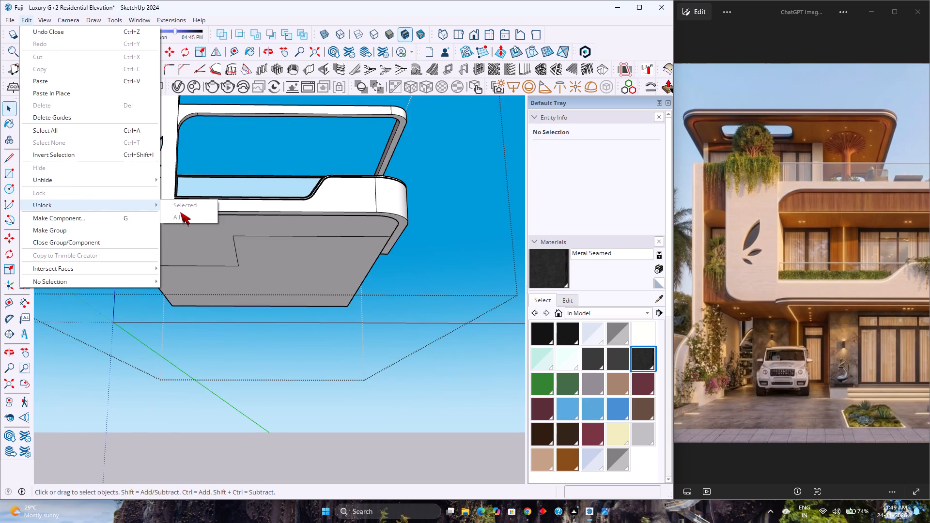
click(188, 204)
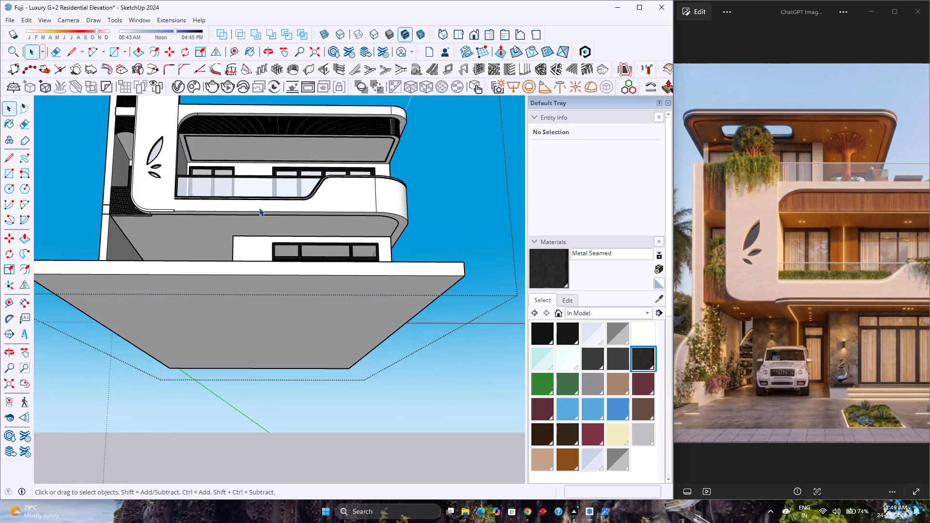
Offset the outline of the exposed porch soffit face inward by 9" inside the first-floor slab group.
middle_drag(259, 208, 258, 233)
scroll(216, 251, up, 4)
double_click(211, 254)
scroll(211, 256, up, 3)
middle_drag(212, 256, 221, 214)
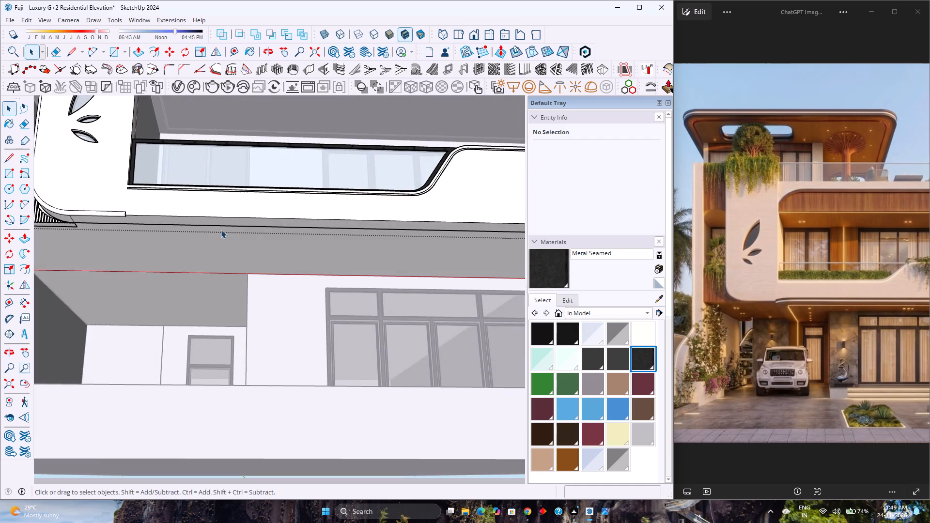
click(210, 246)
scroll(210, 247, up, 3)
scroll(210, 247, down, 3)
middle_drag(210, 247, 233, 238)
scroll(232, 238, down, 3)
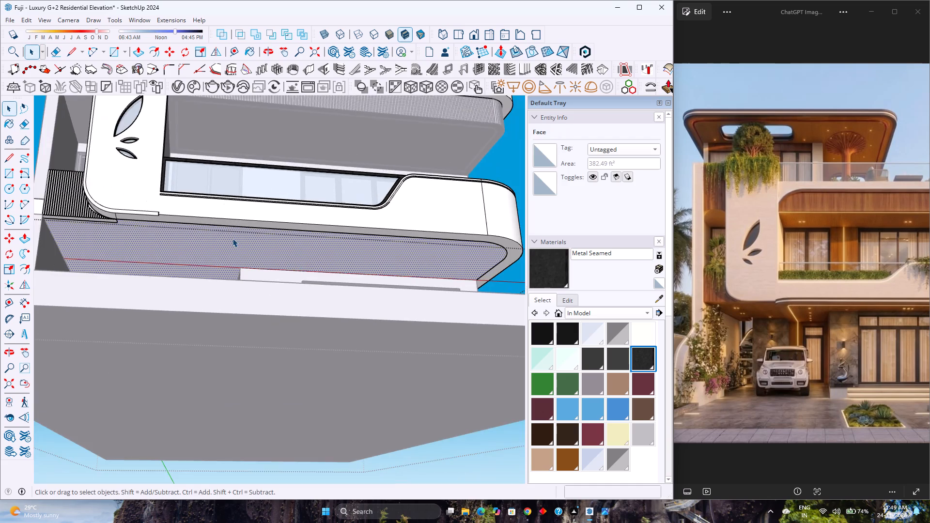
middle_drag(232, 238, 213, 247)
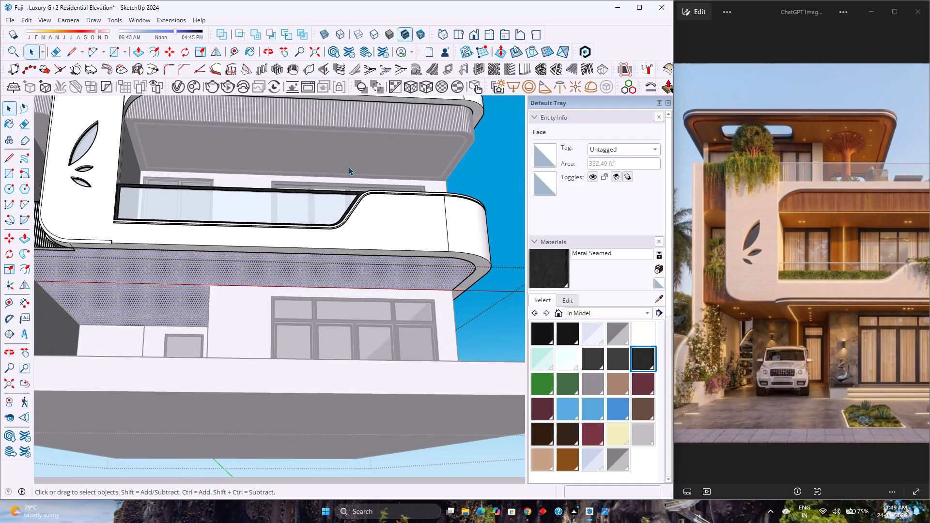
scroll(241, 209, down, 2)
shift+middle_drag(241, 209, 369, 265)
shift+middle_click(369, 265)
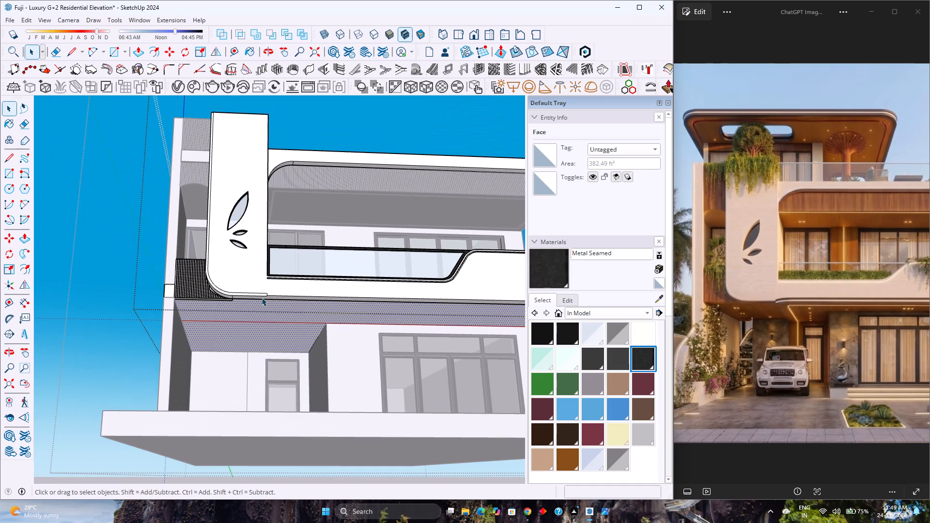
click(150, 48)
click(211, 354)
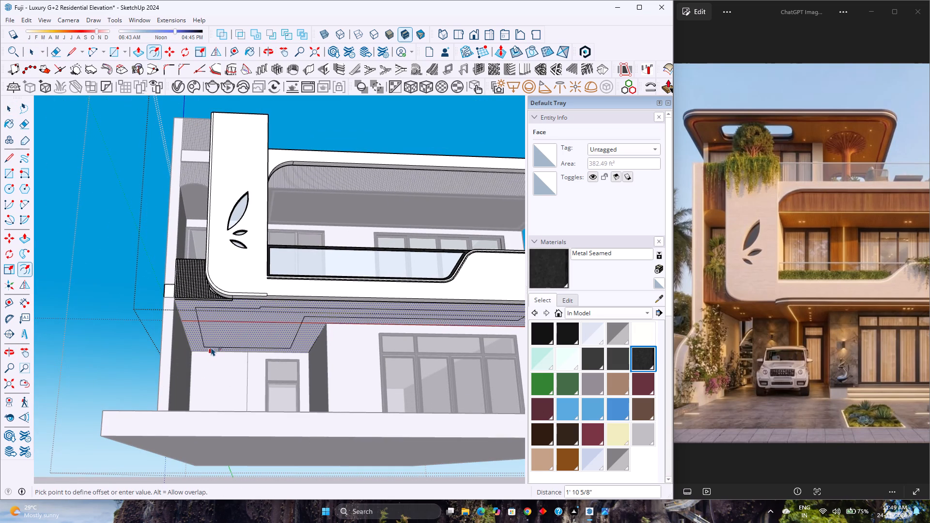
scroll(211, 347, up, 2)
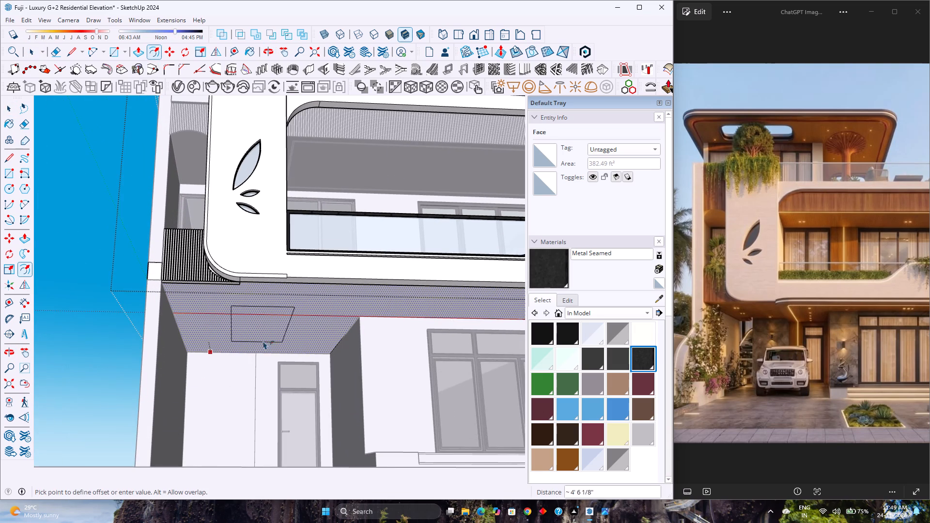
key(9)
key(Return)
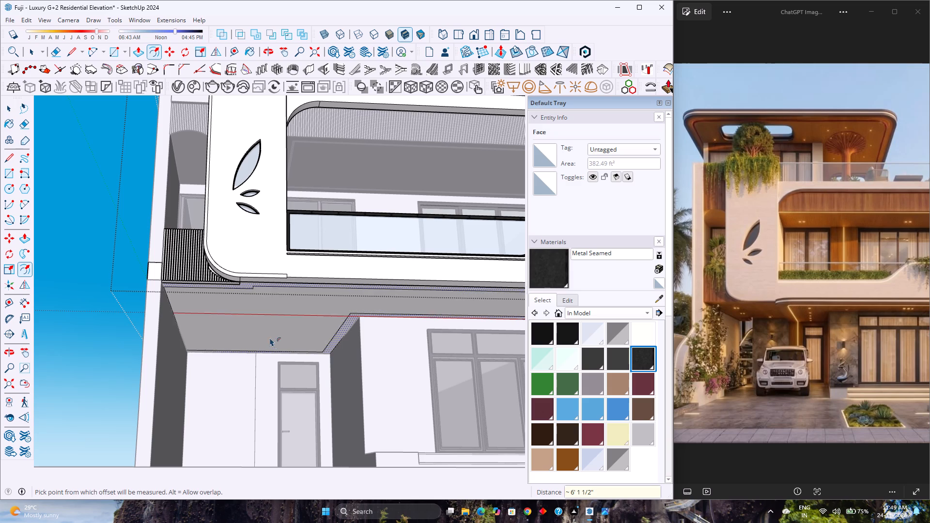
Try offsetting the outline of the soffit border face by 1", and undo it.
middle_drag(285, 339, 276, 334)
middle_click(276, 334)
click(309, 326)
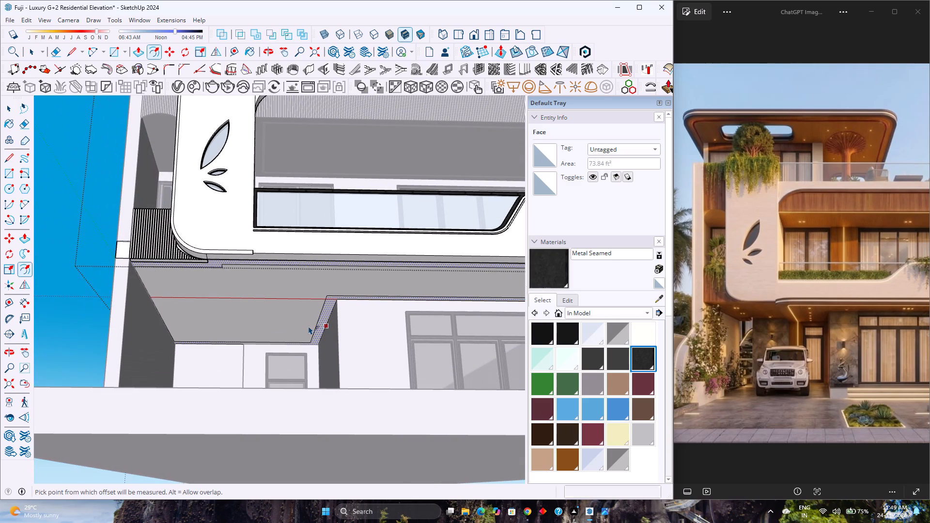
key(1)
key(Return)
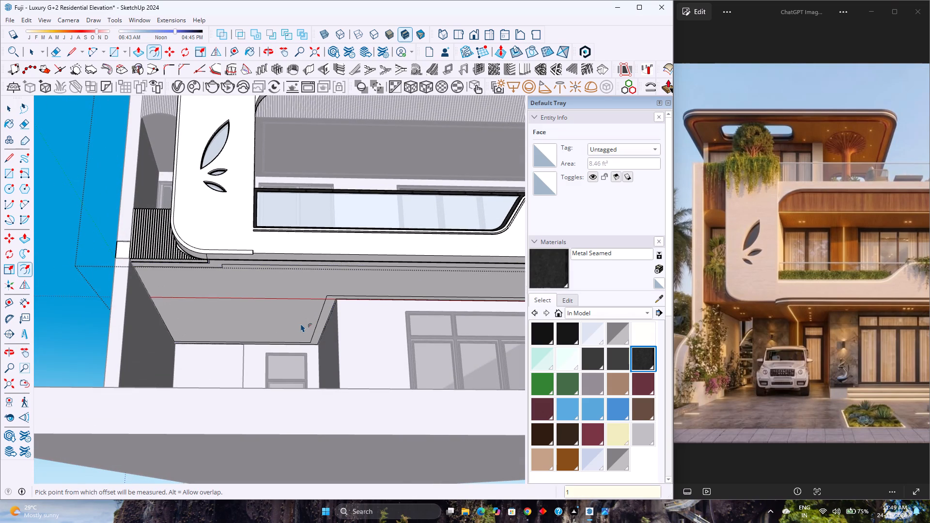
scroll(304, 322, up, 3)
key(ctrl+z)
Offset the outer outline of the soffit border face by 10" to form a thin strip inside the first offset.
click(336, 316)
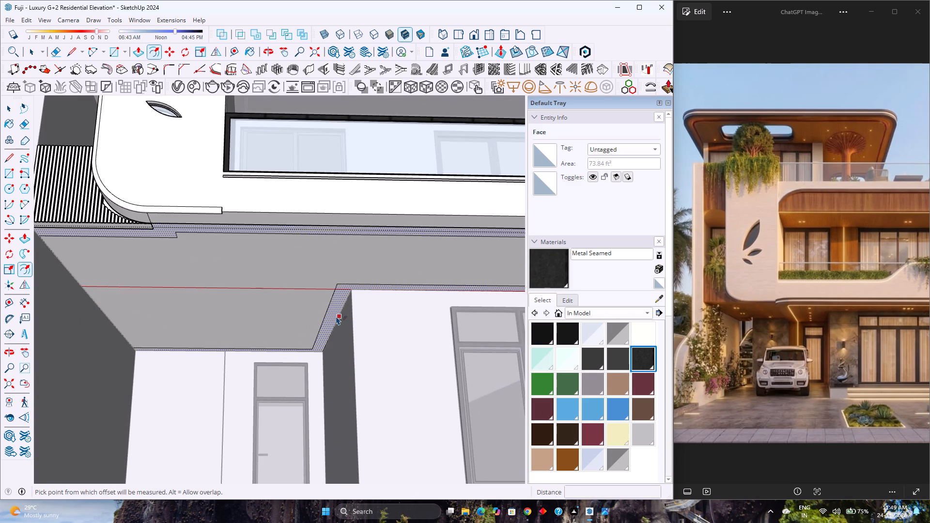
text(10)
key(Return)
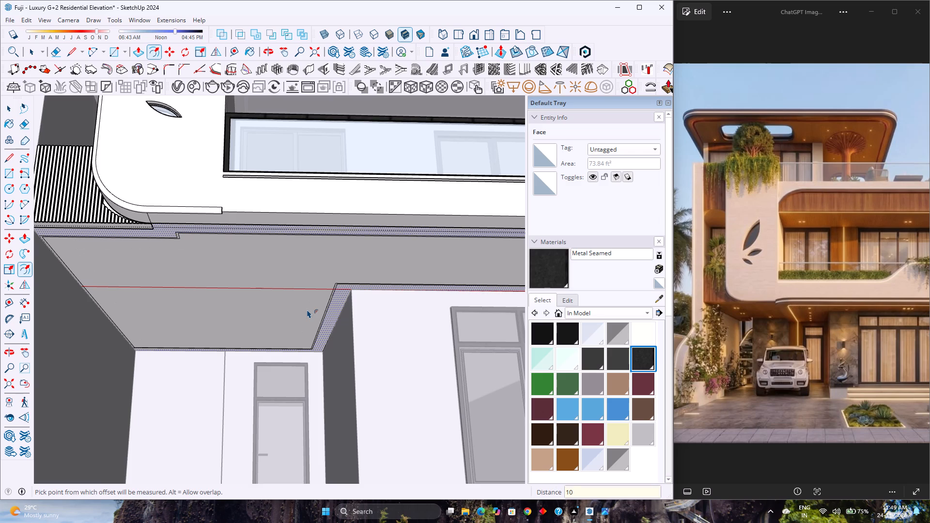
key(space)
key(Escape)
Examine the double offset outline on the car porch soffit and its corners along the walls and slab front.
scroll(325, 292, up, 5)
scroll(325, 292, down, 4)
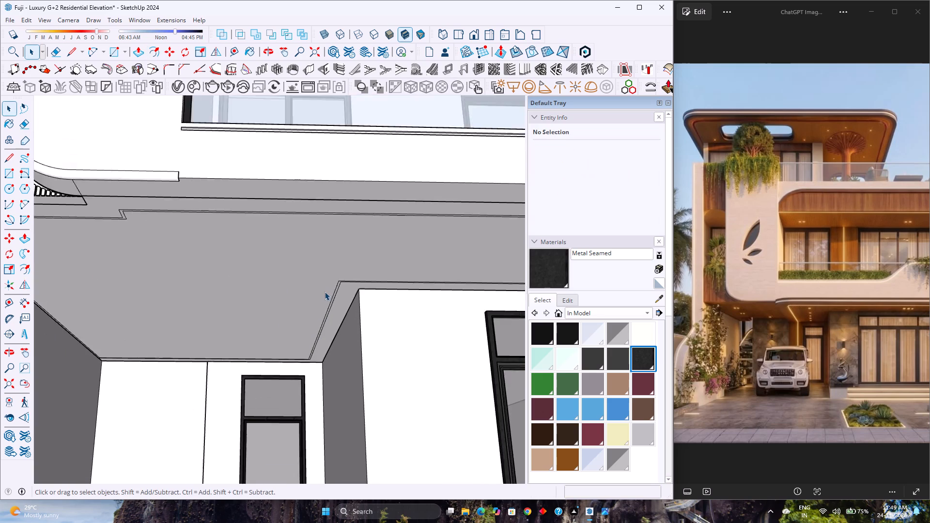
middle_click(325, 292)
scroll(321, 292, down, 4)
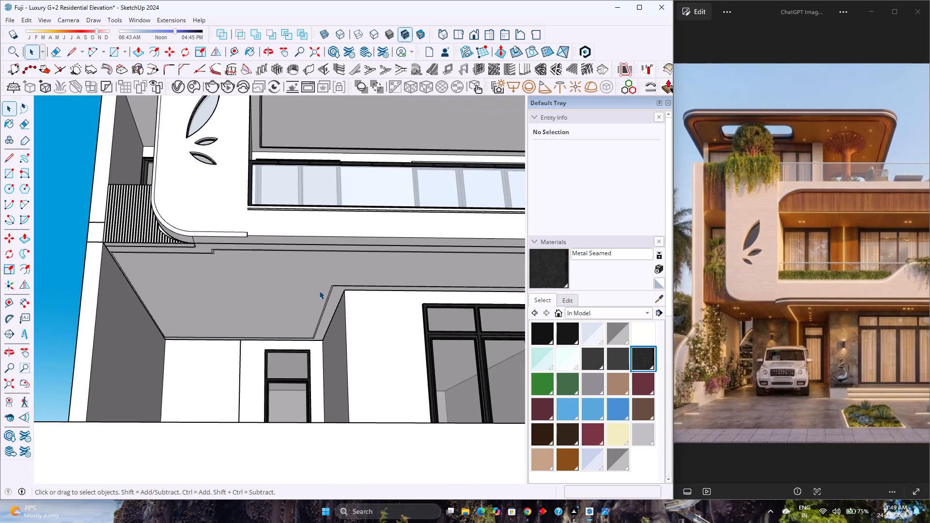
scroll(235, 237, down, 3)
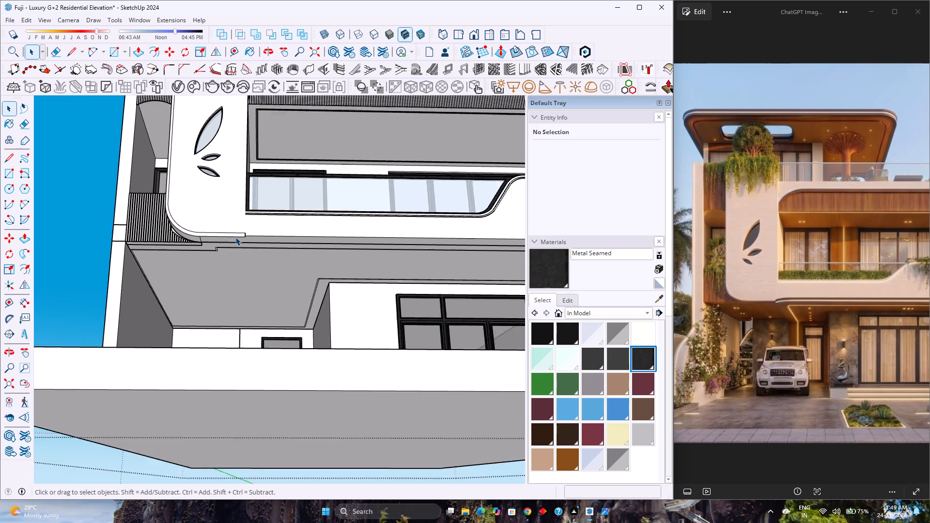
scroll(214, 280, up, 5)
scroll(214, 280, down, 5)
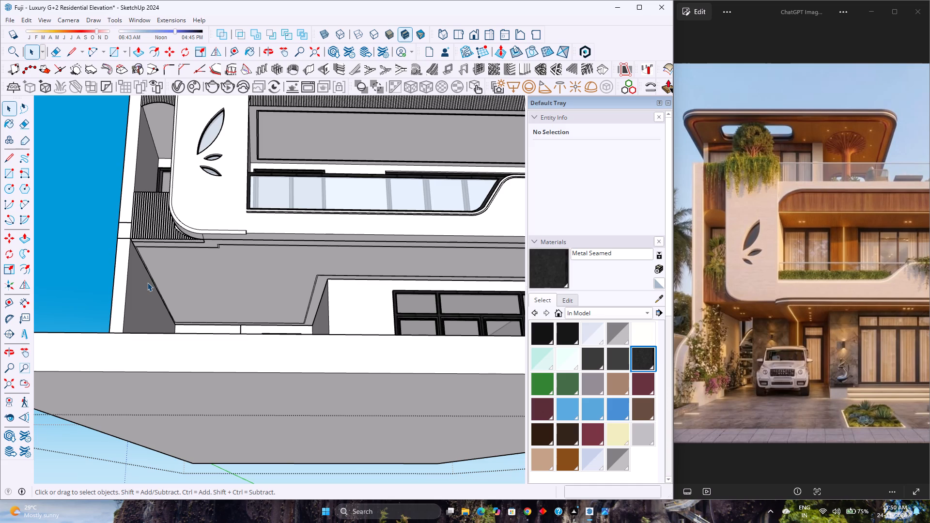
scroll(147, 282, up, 7)
scroll(146, 282, down, 9)
scroll(144, 282, up, 5)
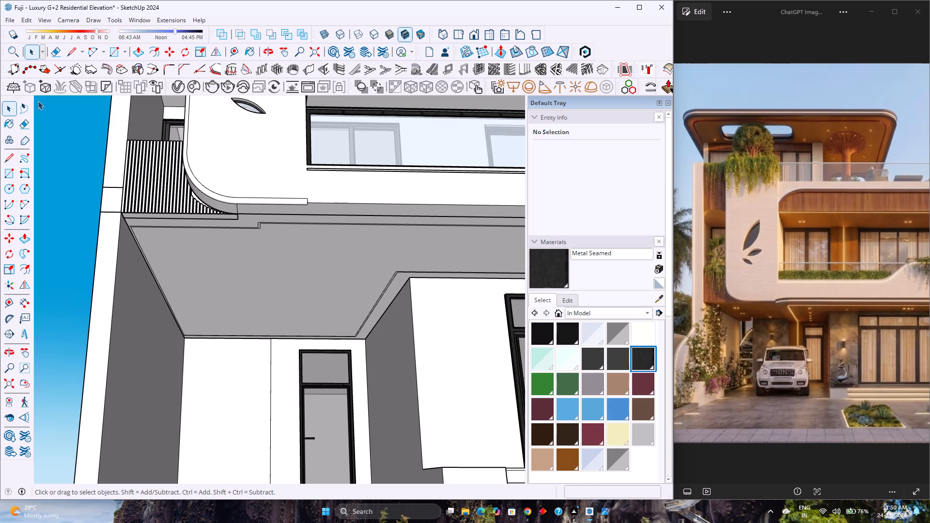
Examine the car porch soffit from below, around the slatted panel and the first-floor slab front.
scroll(34, 100, up, 3)
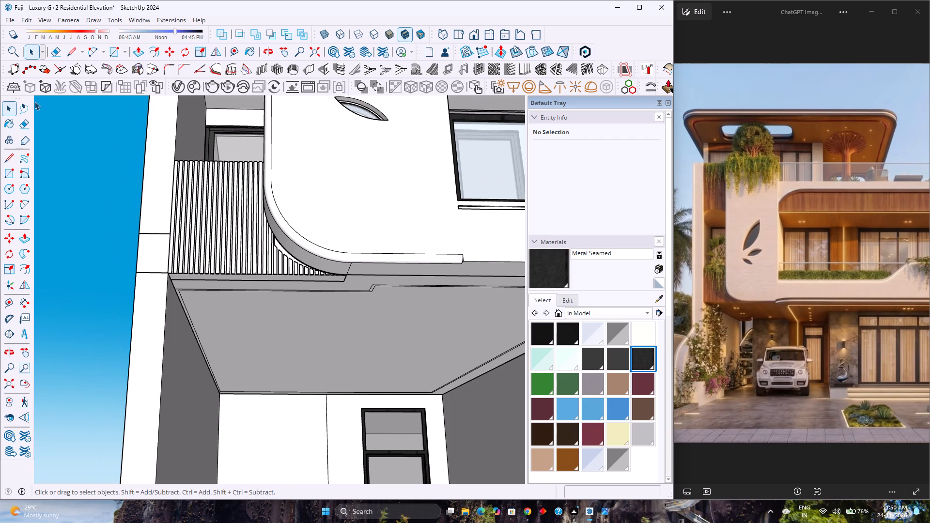
scroll(34, 101, up, 2)
scroll(34, 101, down, 2)
scroll(34, 101, up, 3)
scroll(34, 101, down, 3)
scroll(34, 101, up, 3)
scroll(34, 101, down, 3)
scroll(34, 101, up, 3)
scroll(34, 101, down, 4)
scroll(34, 101, up, 4)
scroll(34, 101, down, 7)
click(123, 172)
scroll(124, 174, down, 5)
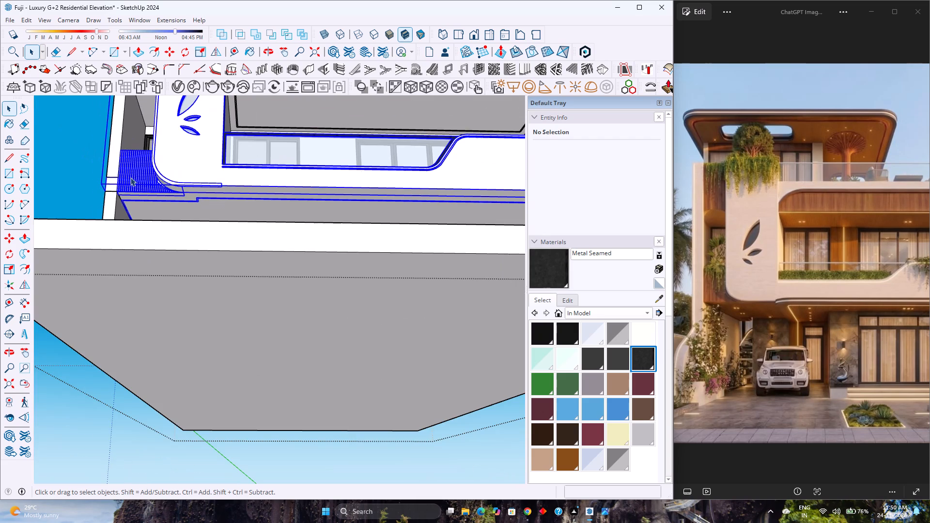
middle_drag(134, 252, 170, 322)
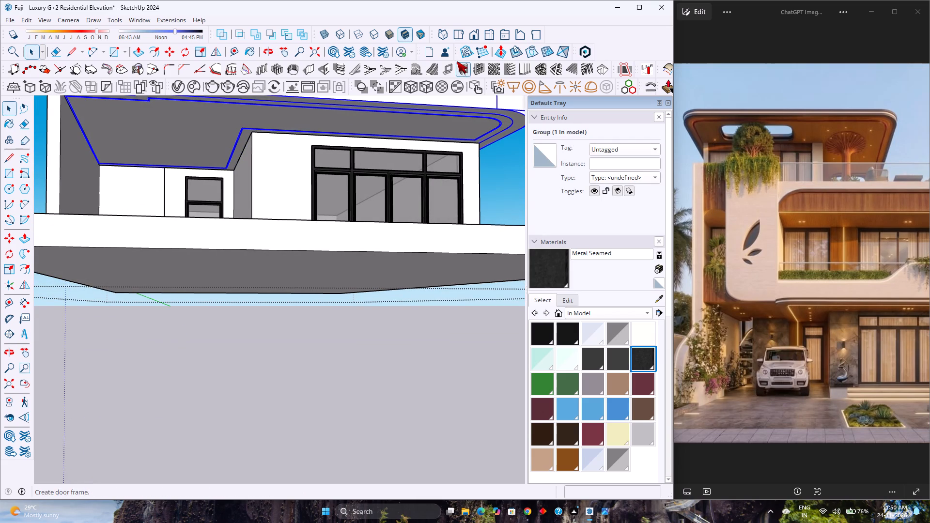
Examine the whole building in front view and compare its massing with the reference image.
click(475, 37)
scroll(224, 326, down, 9)
scroll(224, 326, up, 1)
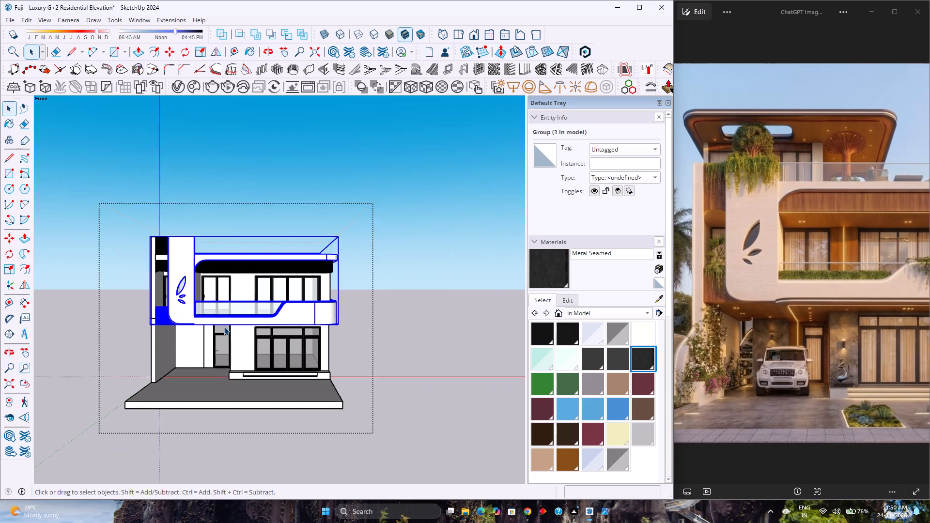
scroll(224, 326, up, 1)
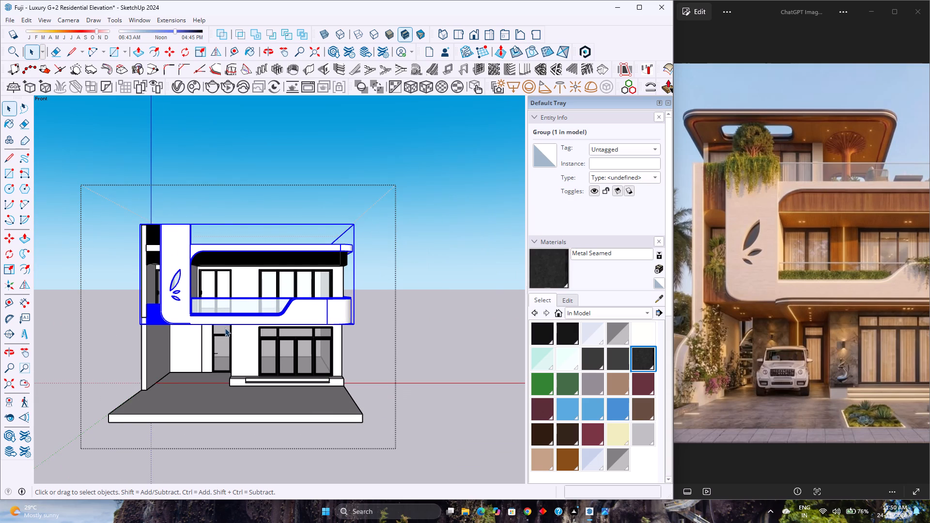
scroll(225, 328, down, 4)
scroll(225, 328, up, 4)
scroll(225, 328, down, 3)
scroll(225, 328, up, 3)
scroll(225, 328, down, 3)
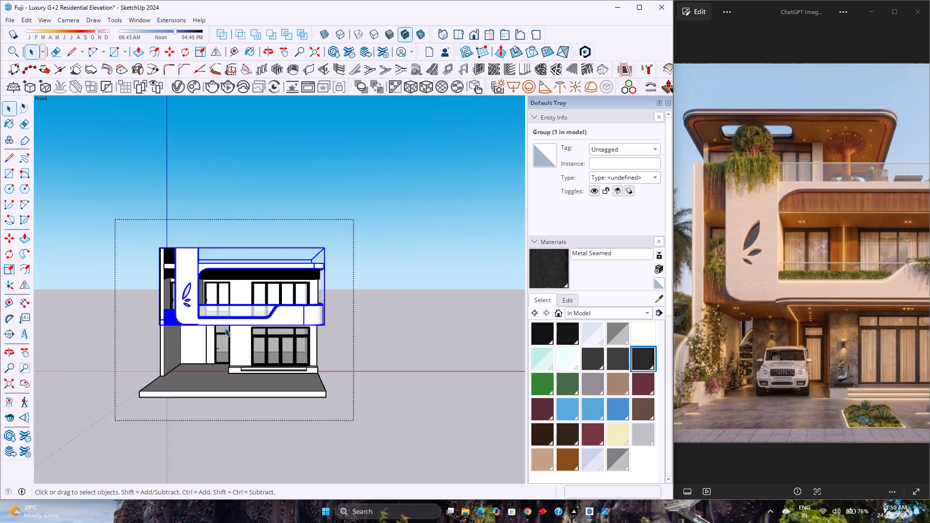
scroll(225, 328, up, 3)
scroll(225, 328, down, 4)
scroll(225, 328, up, 3)
scroll(225, 328, down, 2)
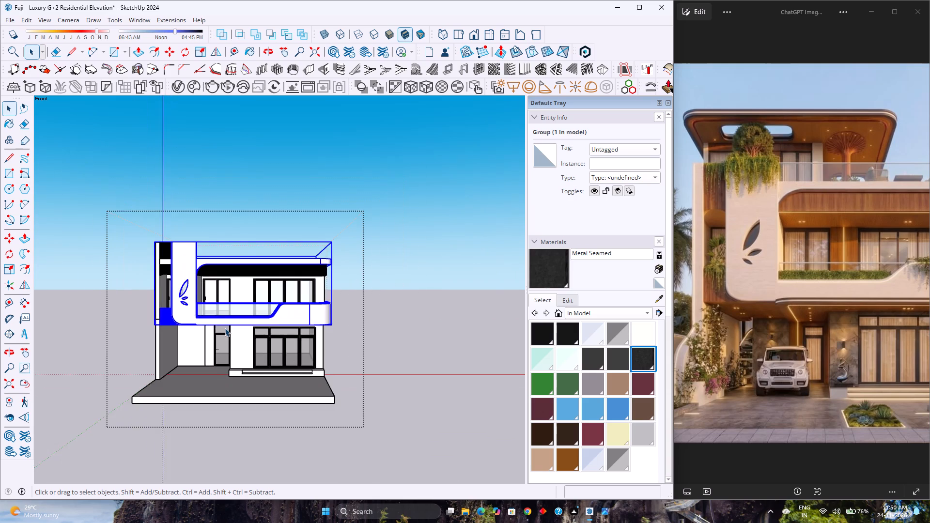
scroll(225, 328, up, 3)
scroll(225, 328, down, 3)
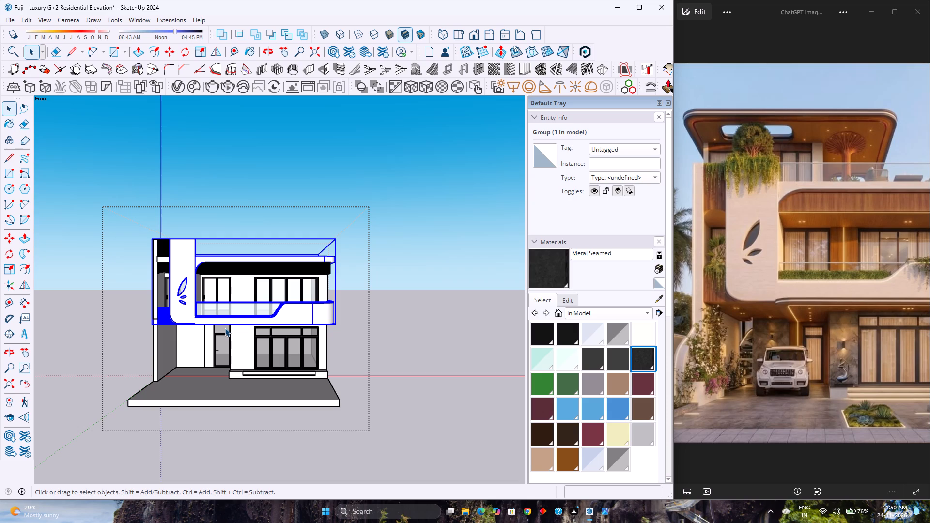
scroll(224, 334, down, 4)
scroll(224, 334, up, 5)
scroll(224, 334, down, 4)
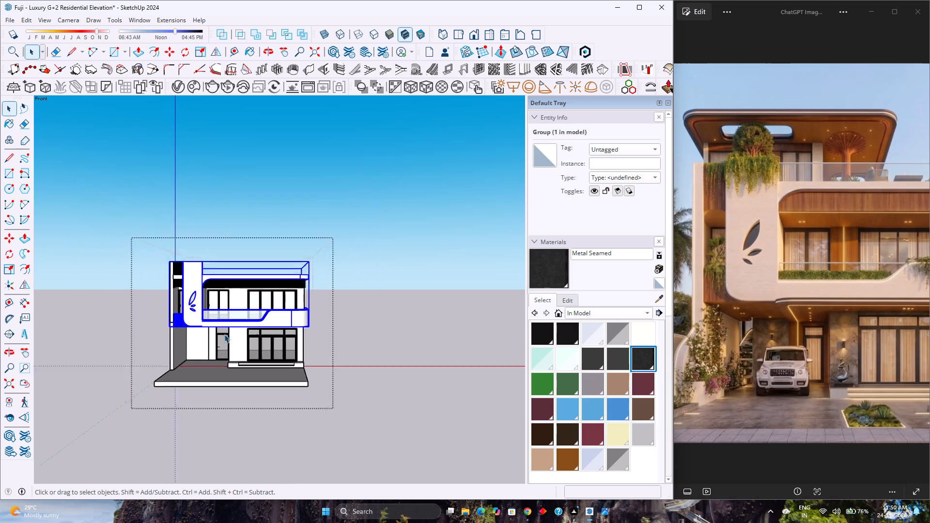
scroll(224, 334, up, 4)
scroll(224, 334, down, 2)
scroll(224, 335, up, 4)
scroll(224, 335, down, 4)
scroll(224, 335, up, 3)
scroll(224, 335, down, 4)
scroll(224, 335, up, 3)
scroll(224, 335, down, 2)
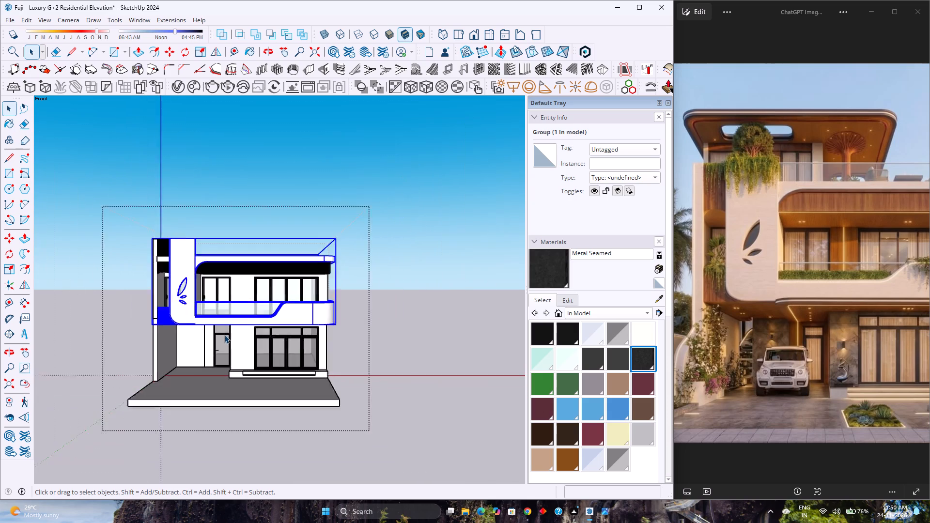
scroll(224, 335, down, 2)
scroll(224, 335, up, 4)
scroll(224, 335, down, 3)
scroll(224, 335, up, 3)
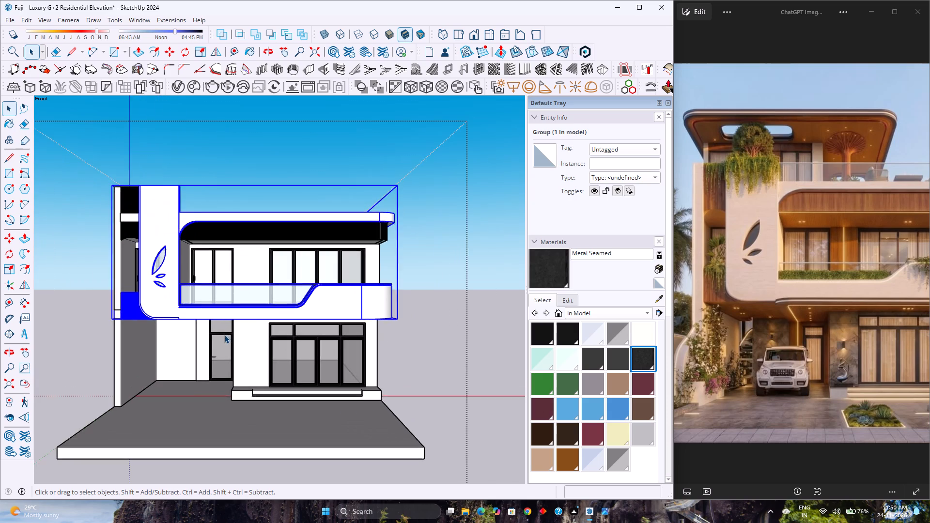
scroll(224, 335, down, 3)
scroll(224, 335, up, 3)
scroll(224, 335, down, 3)
scroll(224, 335, up, 3)
scroll(224, 335, down, 3)
scroll(224, 335, up, 2)
scroll(224, 335, down, 3)
scroll(224, 335, up, 4)
scroll(224, 335, down, 4)
scroll(224, 335, up, 4)
scroll(224, 335, down, 5)
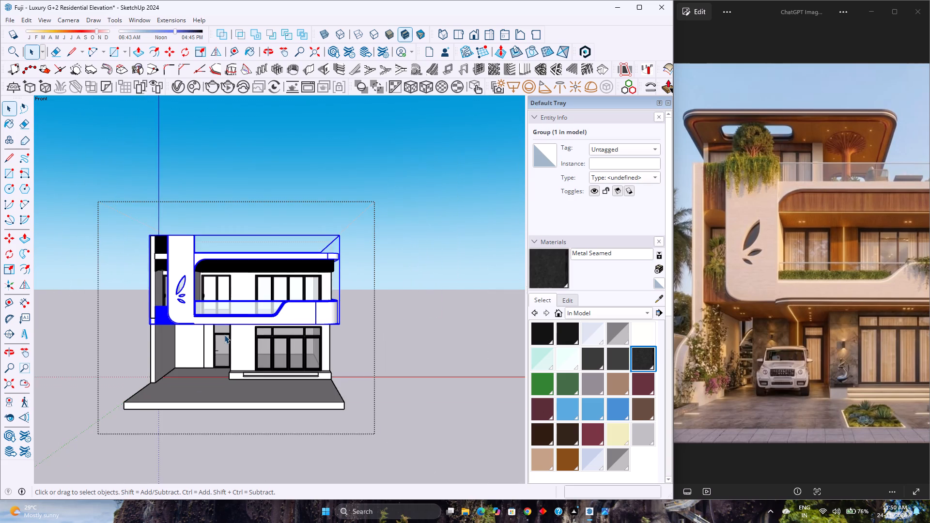
scroll(224, 335, up, 4)
scroll(224, 335, down, 3)
scroll(224, 335, up, 4)
scroll(224, 335, down, 4)
scroll(224, 335, up, 2)
scroll(224, 335, down, 4)
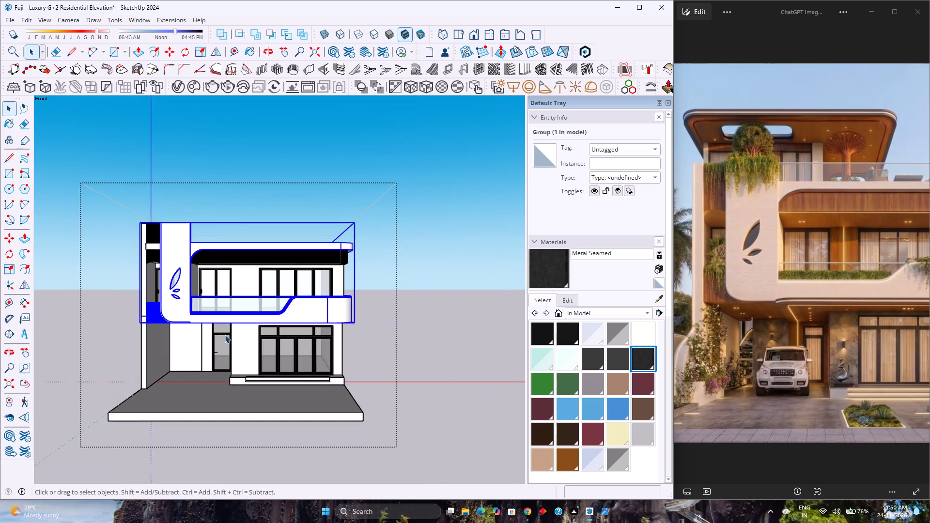
scroll(225, 335, up, 4)
scroll(324, 314, down, 6)
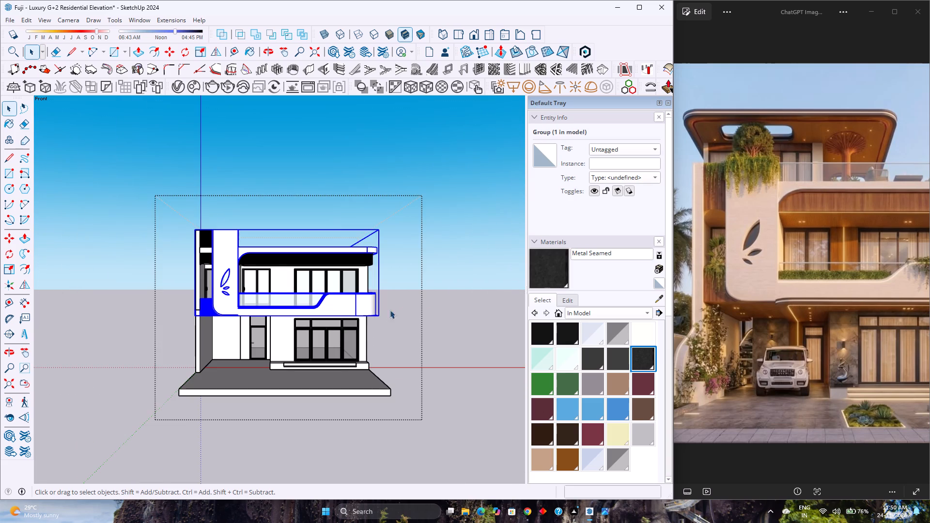
Delete the stray vertical edge on the inner face of the roof's side parapet wall inside the first-floor group.
click(449, 297)
scroll(336, 357, up, 4)
scroll(337, 357, down, 2)
middle_drag(374, 298, 315, 351)
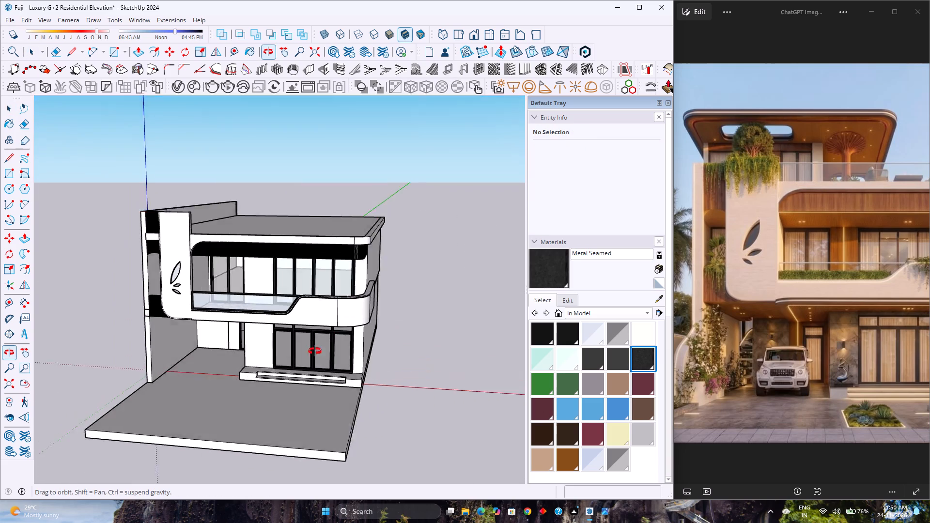
middle_drag(315, 351, 235, 385)
middle_click(235, 385)
scroll(261, 338, up, 4)
scroll(261, 337, down, 4)
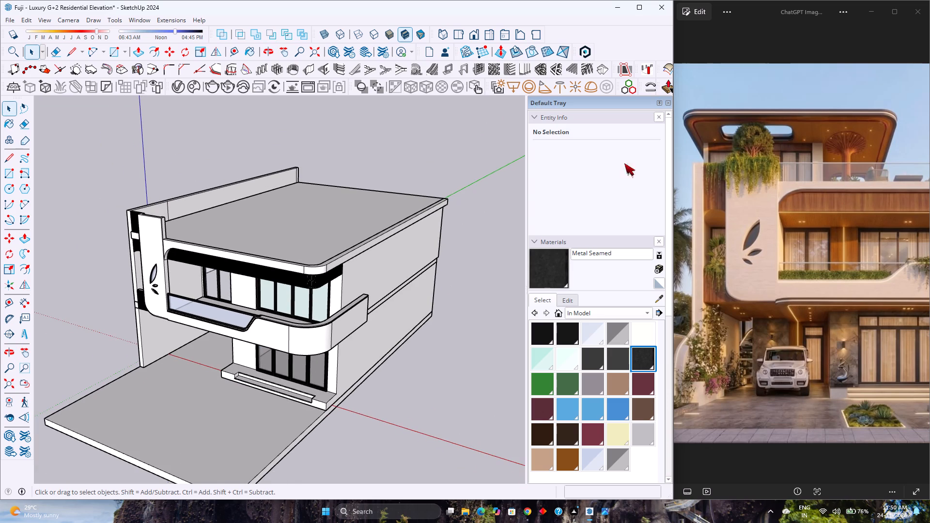
middle_click(269, 224)
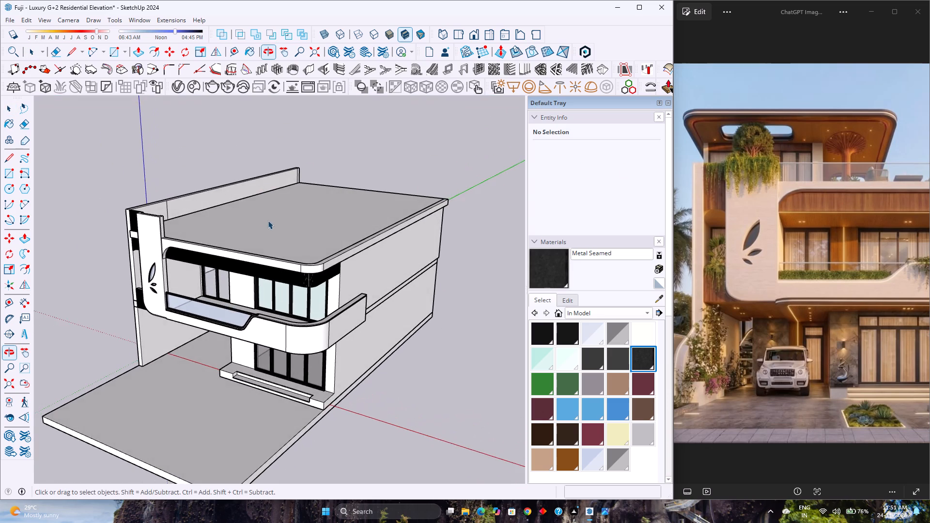
scroll(266, 218, down, 2)
scroll(240, 179, up, 3)
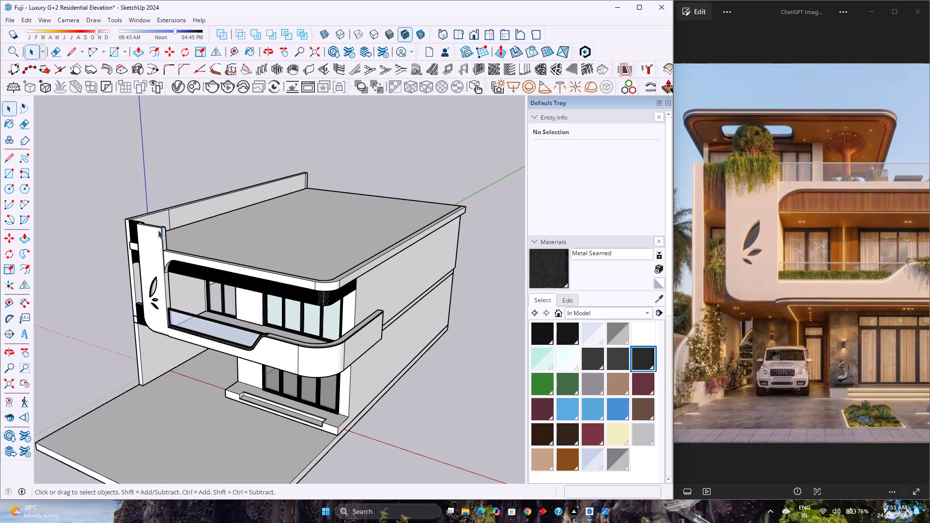
double_click(176, 207)
scroll(176, 208, up, 4)
double_click(172, 216)
scroll(172, 216, up, 4)
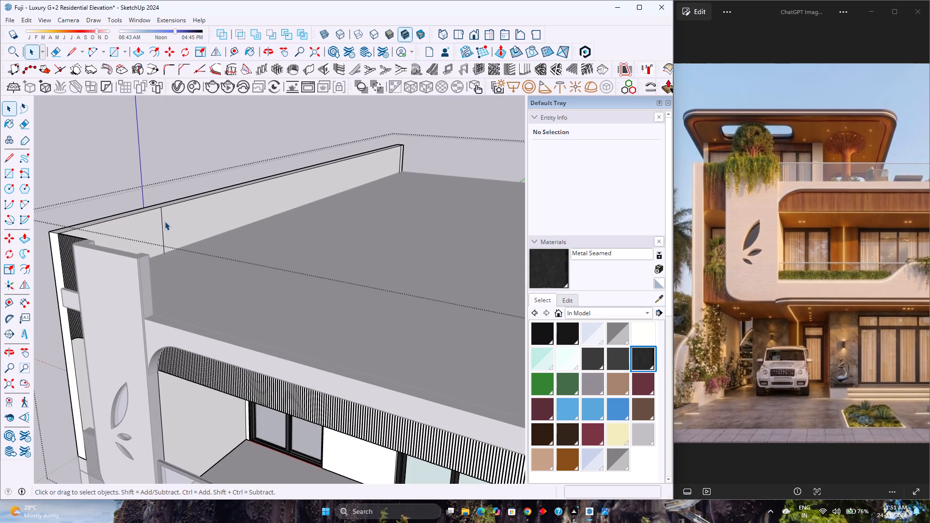
click(163, 230)
key(Delete)
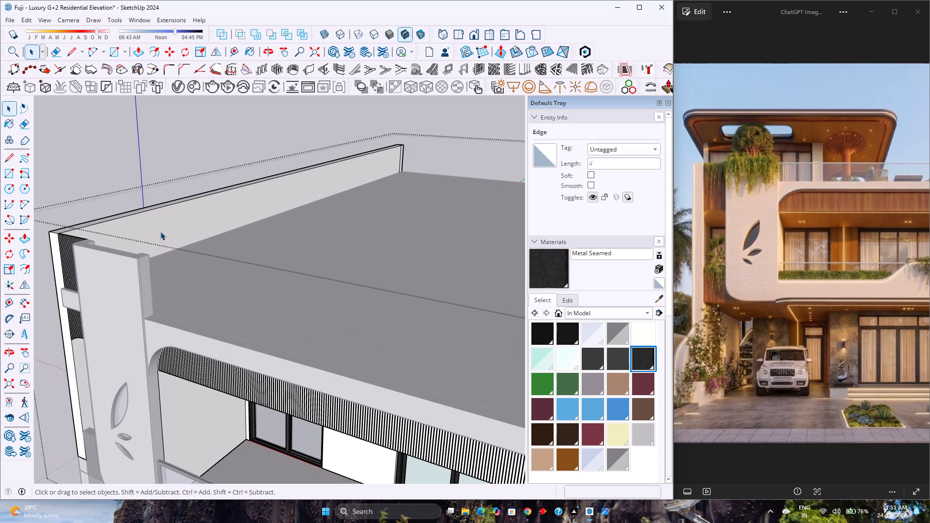
scroll(156, 207, down, 9)
middle_drag(178, 272, 198, 239)
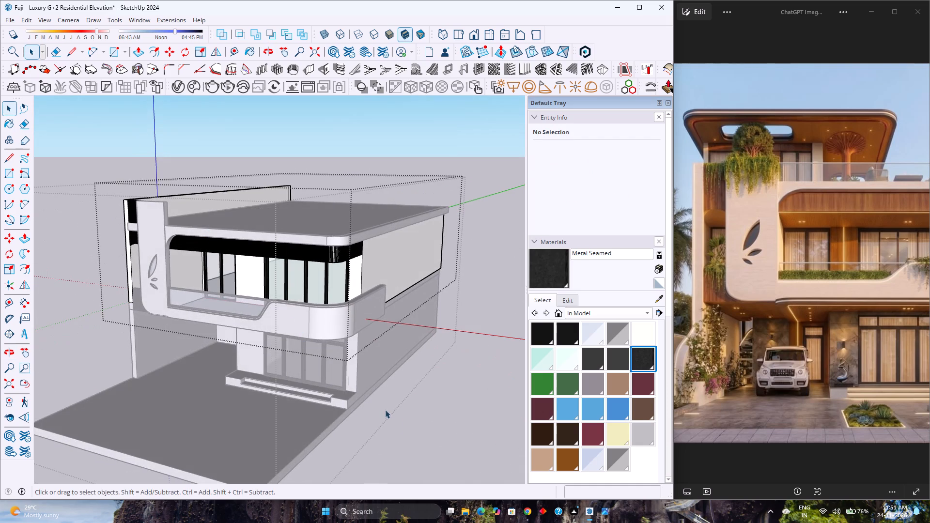
click(403, 428)
Examine the house from perspective, low-angle and front views against the reference elevation.
middle_drag(253, 317, 355, 270)
middle_drag(359, 268, 316, 327)
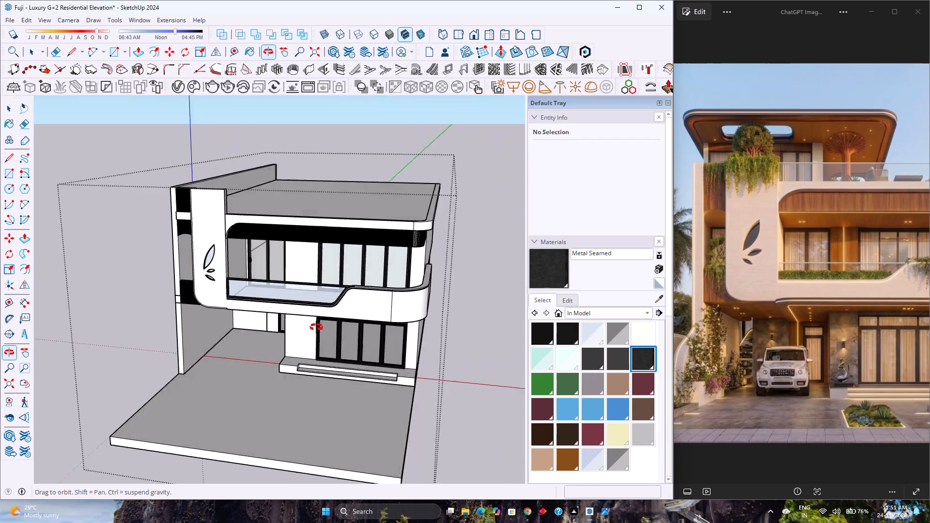
middle_drag(316, 327, 220, 307)
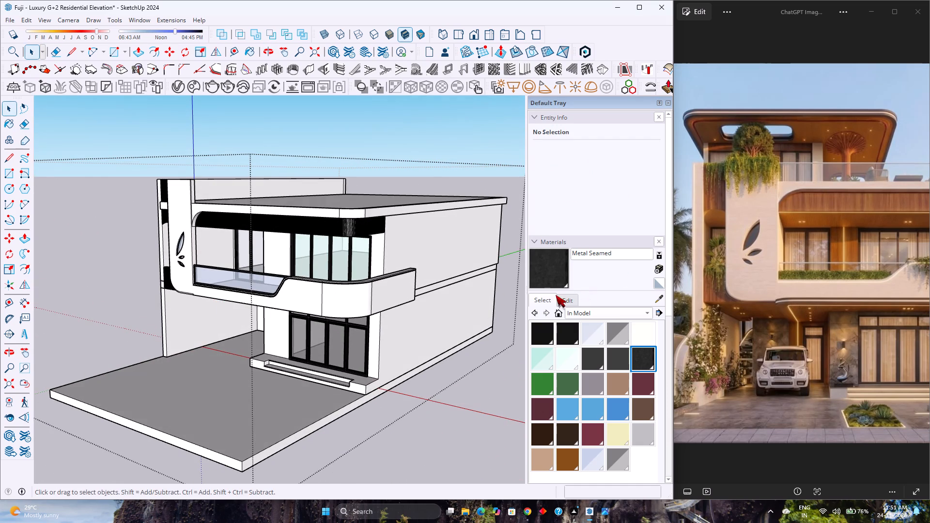
scroll(329, 272, up, 1)
scroll(329, 272, down, 3)
scroll(329, 272, up, 4)
middle_drag(330, 272, 385, 272)
scroll(389, 268, down, 4)
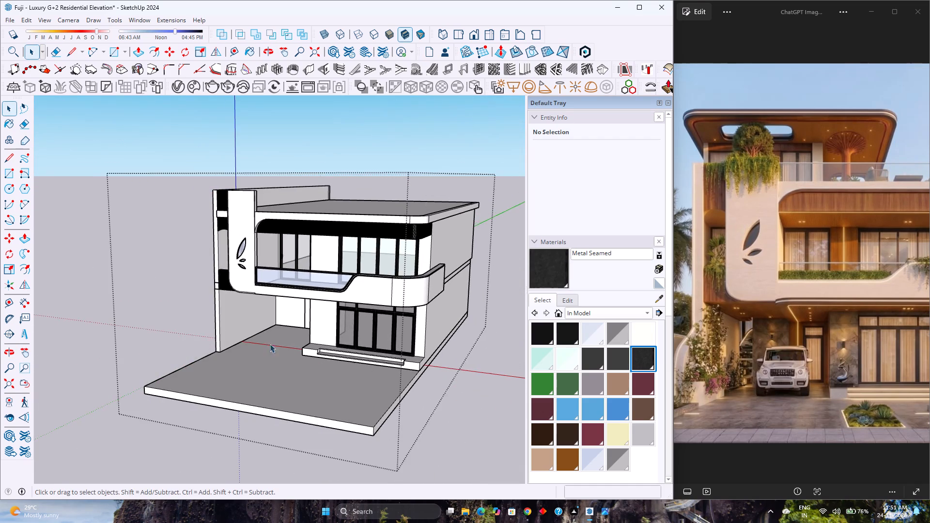
middle_drag(270, 343, 321, 255)
scroll(310, 242, up, 5)
scroll(310, 242, down, 3)
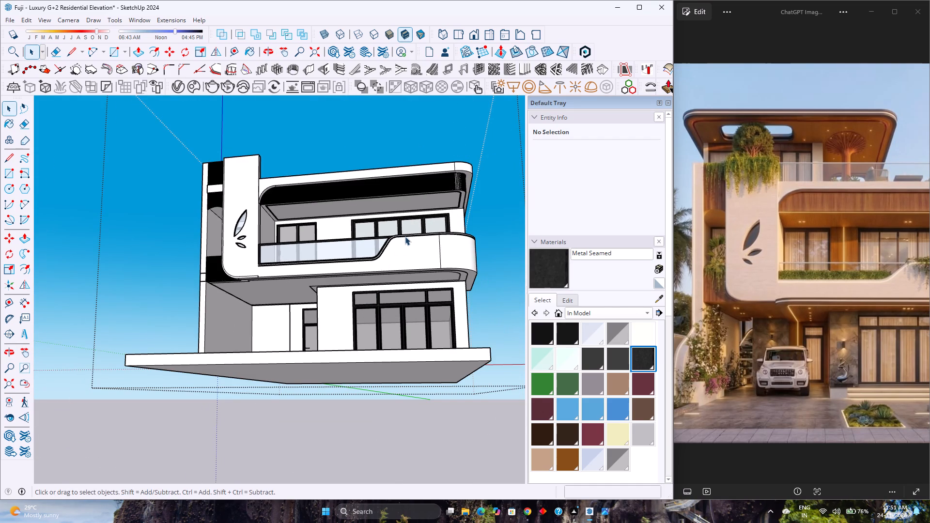
scroll(406, 235, down, 4)
middle_drag(385, 203, 400, 227)
click(471, 37)
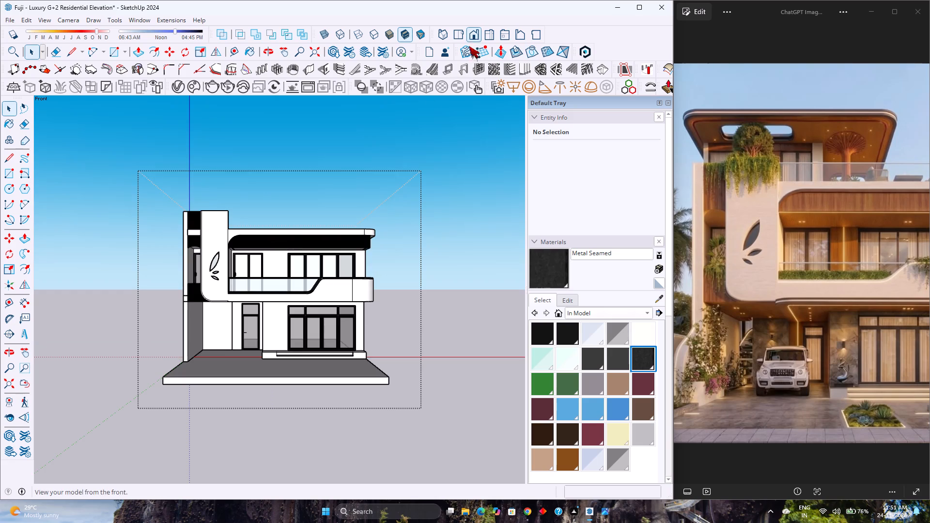
scroll(265, 311, up, 4)
scroll(265, 311, down, 4)
middle_drag(264, 311, 247, 282)
scroll(247, 282, up, 4)
scroll(247, 282, down, 4)
scroll(247, 282, up, 2)
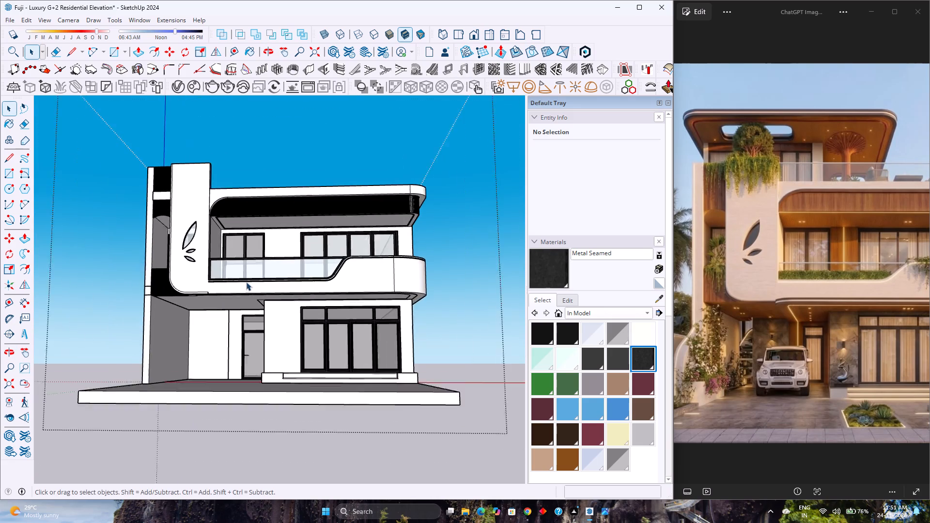
scroll(246, 282, up, 2)
middle_drag(260, 286, 268, 287)
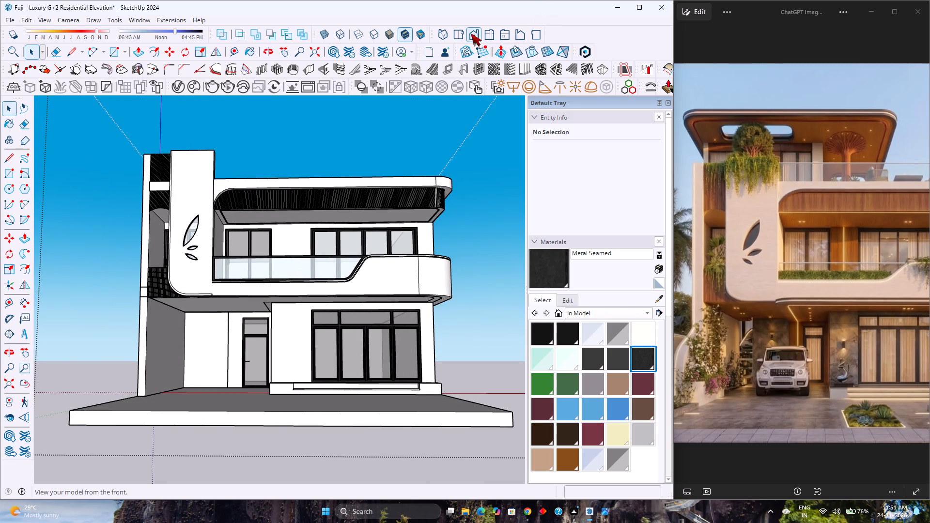
click(471, 33)
scroll(148, 401, up, 2)
scroll(148, 401, down, 1)
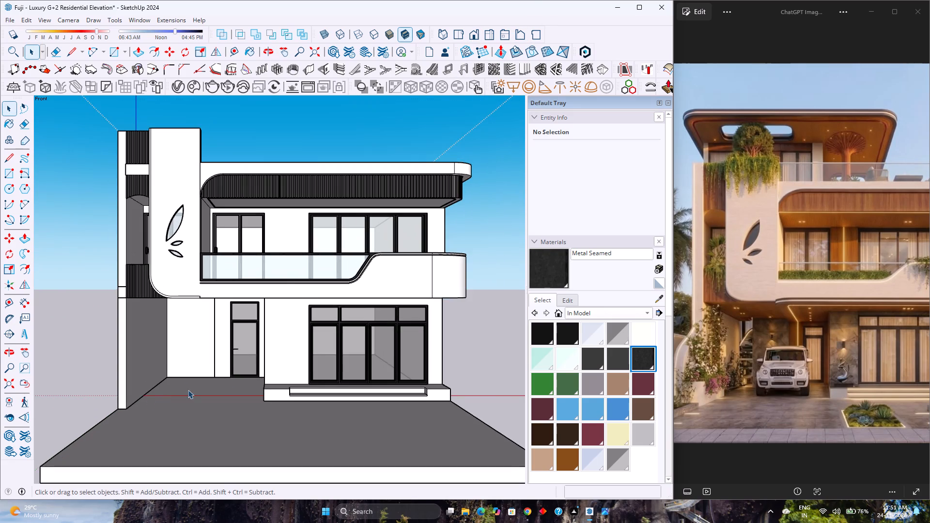
scroll(269, 359, up, 2)
scroll(269, 359, down, 3)
scroll(269, 359, up, 3)
scroll(269, 359, down, 4)
scroll(269, 359, up, 4)
scroll(269, 359, down, 4)
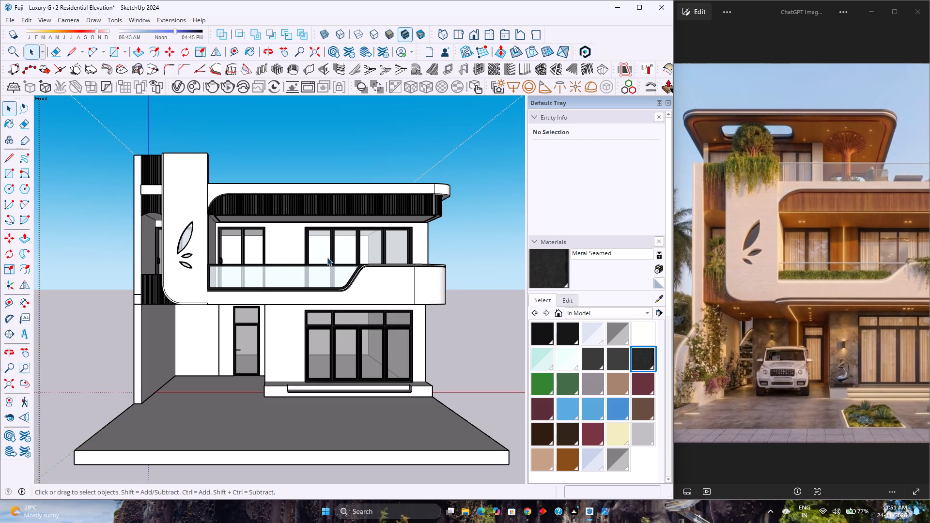
Hide everything in the first-floor group except the balcony railing, using an inverted selection of the railing group.
scroll(329, 253, up, 5)
scroll(411, 280, up, 10)
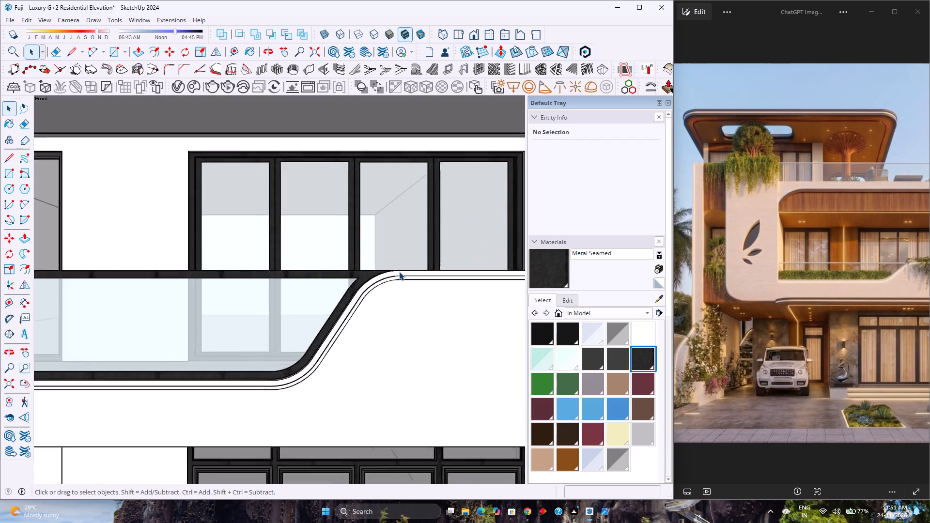
scroll(399, 272, up, 9)
middle_drag(398, 272, 386, 415)
middle_click(386, 415)
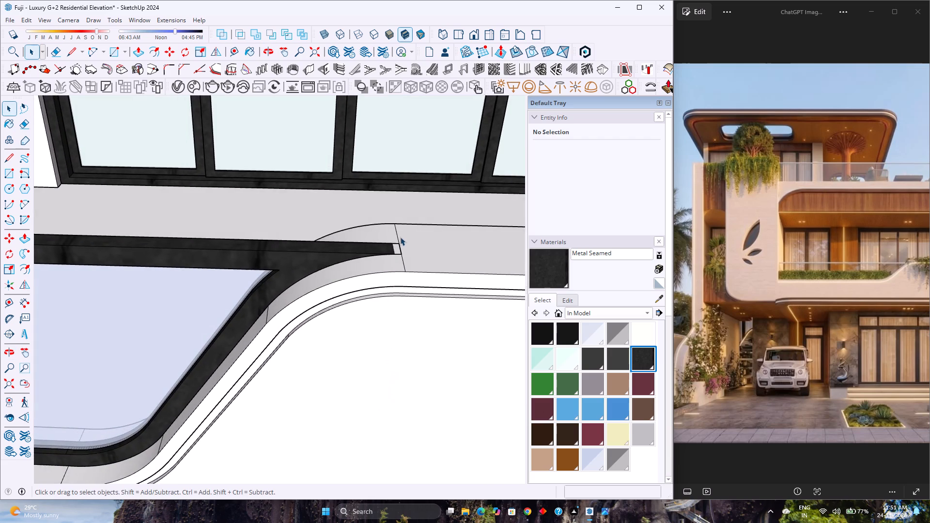
scroll(402, 234, up, 11)
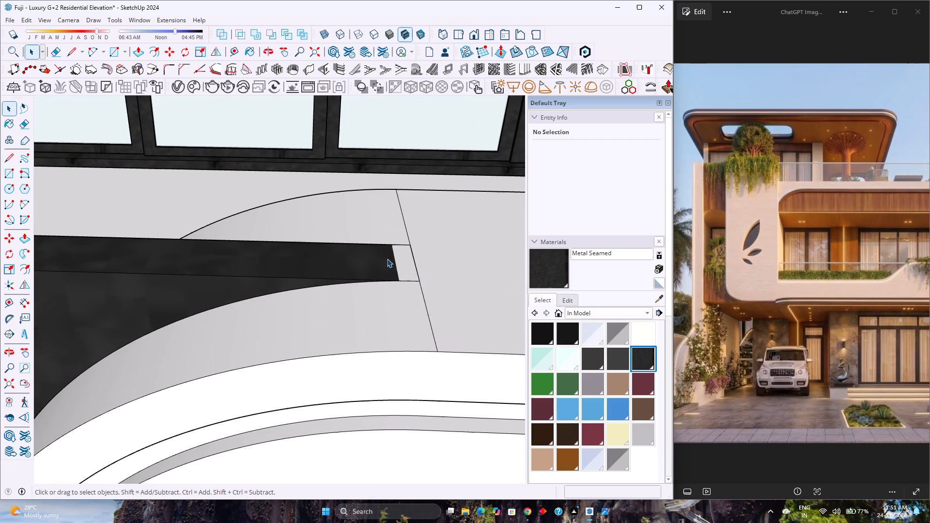
scroll(387, 259, down, 4)
double_click(371, 259)
scroll(371, 259, up, 2)
click(371, 259)
scroll(371, 258, down, 5)
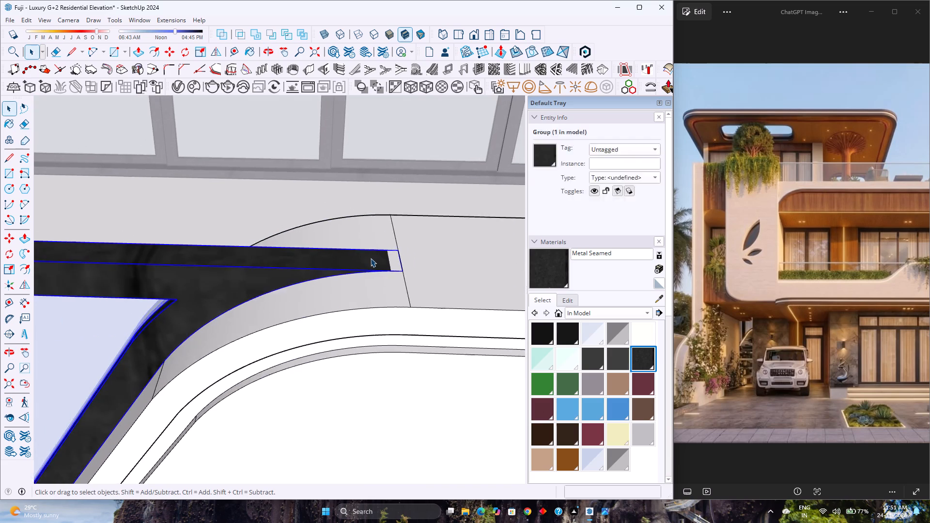
scroll(371, 258, down, 7)
scroll(371, 258, down, 17)
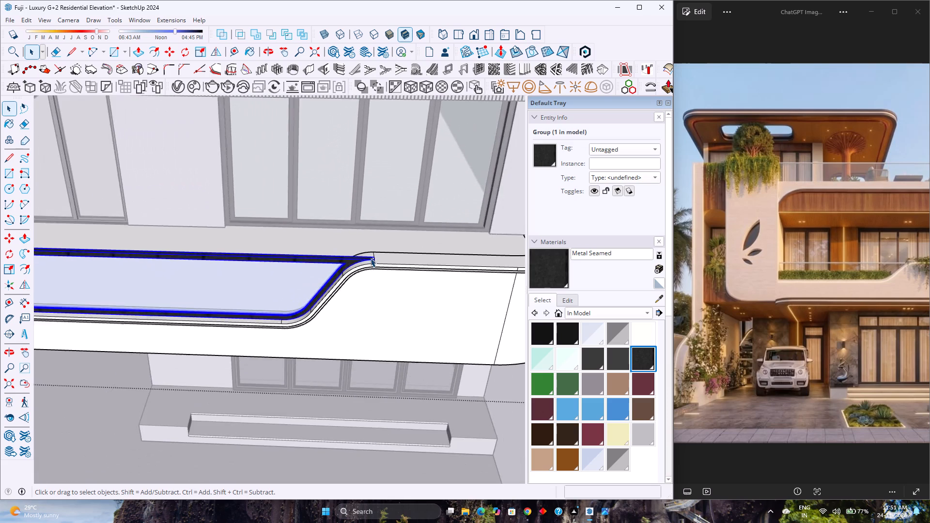
scroll(371, 258, down, 6)
scroll(371, 258, up, 14)
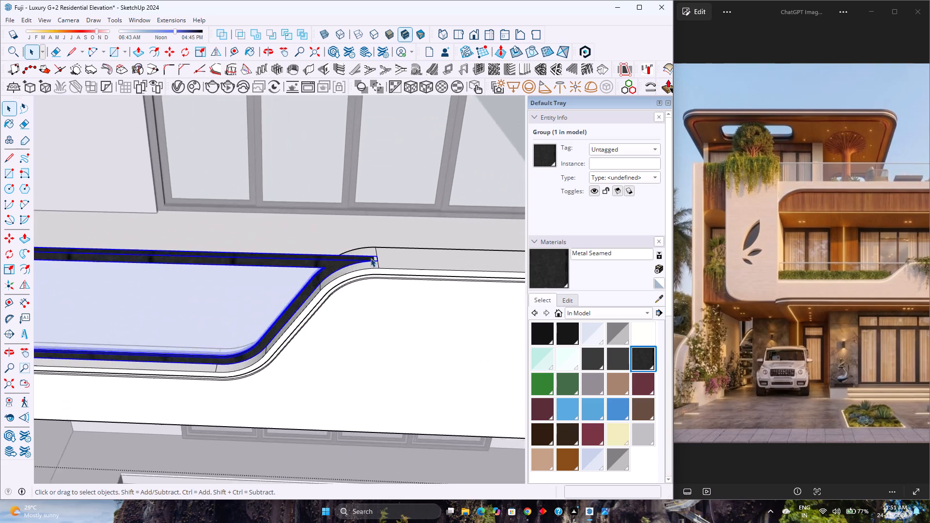
scroll(371, 258, up, 9)
scroll(371, 258, down, 5)
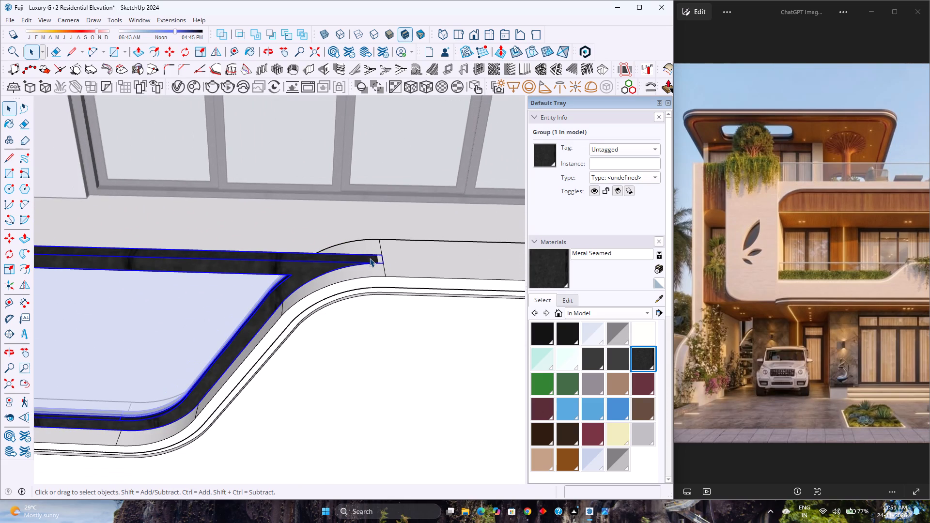
scroll(370, 258, down, 17)
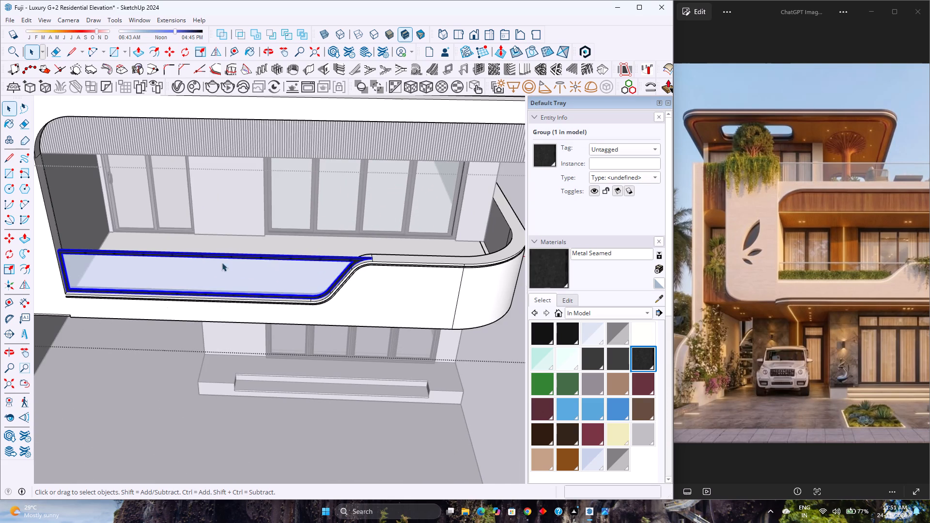
scroll(315, 257, down, 5)
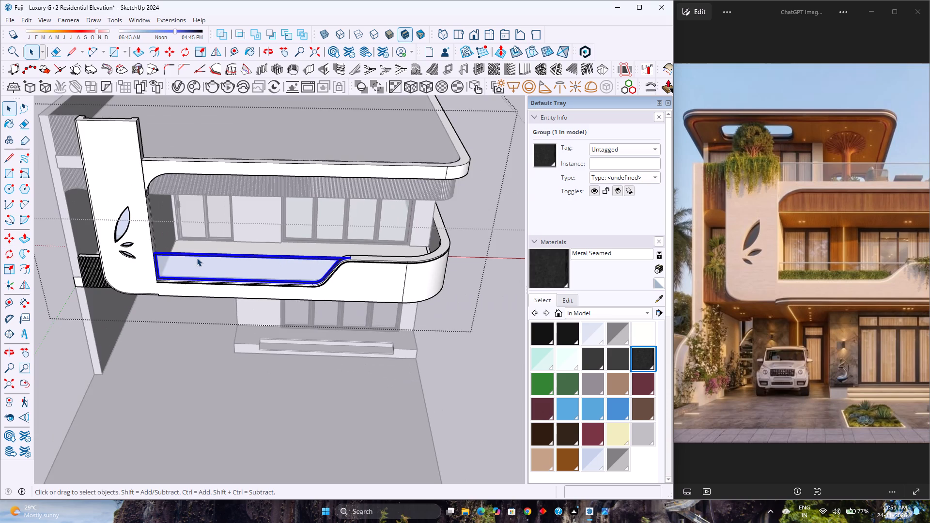
right_click(197, 258)
click(360, 363)
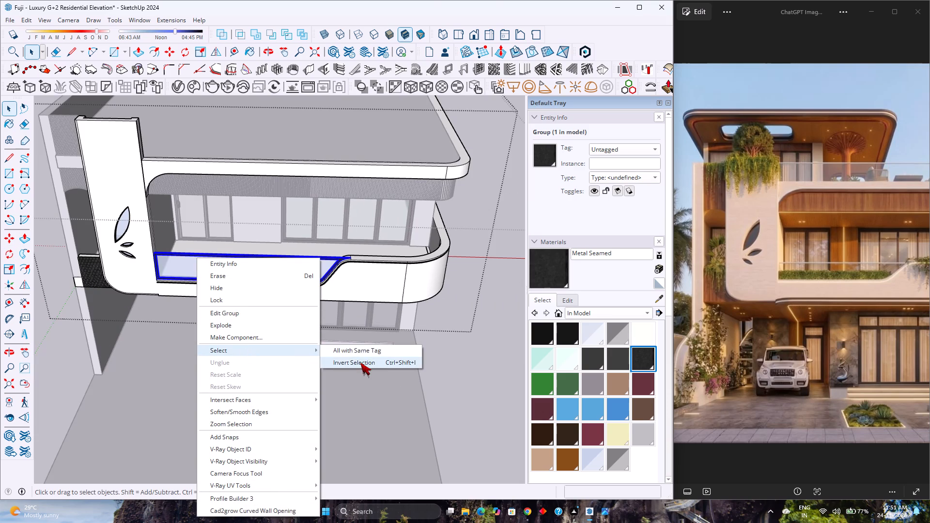
right_click(395, 287)
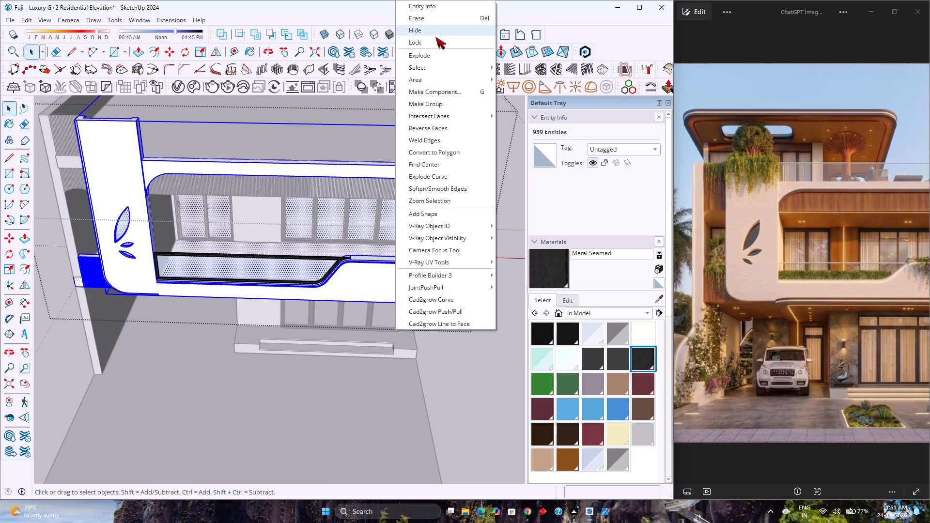
click(436, 32)
Inside the railing frame group, copy the top edge of the frame's straight end face 1" downward.
scroll(144, 259, up, 4)
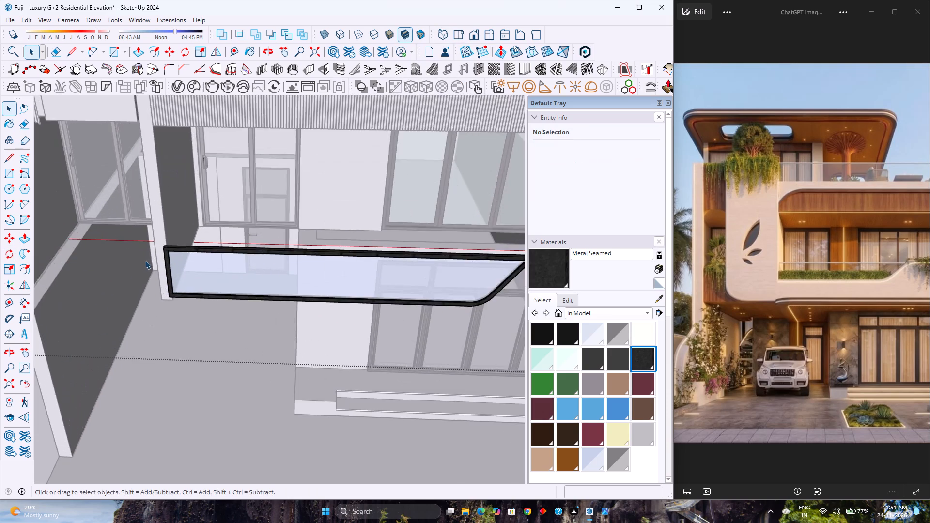
scroll(145, 261, up, 2)
middle_drag(149, 261, 218, 268)
shift+middle_drag(284, 266, 2, 305)
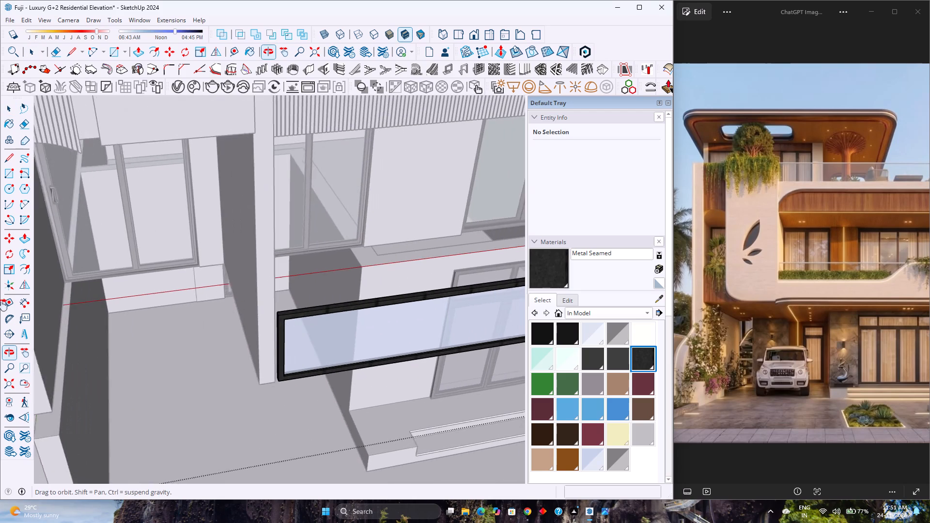
shift+middle_drag(2, 305, 0, 309)
scroll(310, 315, up, 3)
scroll(239, 332, up, 6)
middle_drag(246, 326, 324, 315)
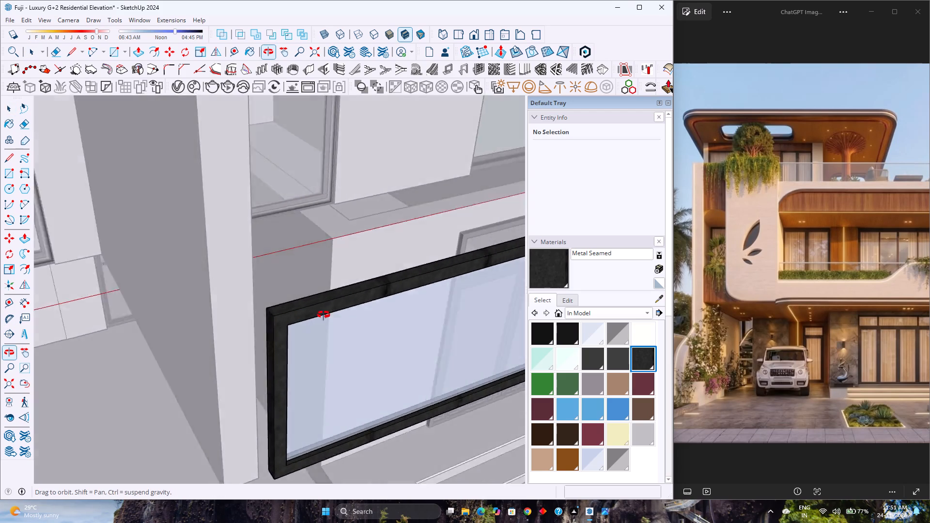
middle_drag(324, 315, 454, 304)
scroll(326, 306, up, 10)
middle_drag(285, 311, 325, 272)
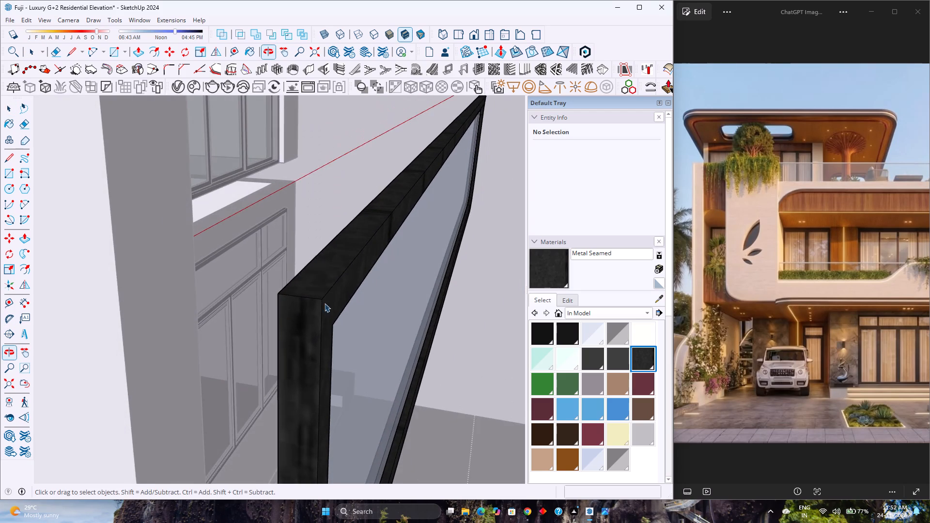
scroll(325, 303, up, 5)
middle_drag(313, 308, 318, 291)
click(312, 293)
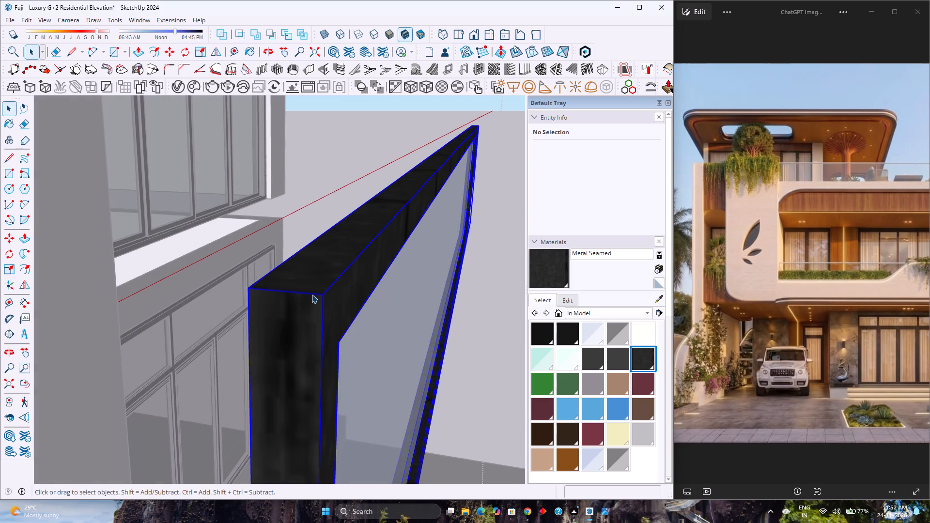
double_click(312, 294)
click(312, 294)
key(m)
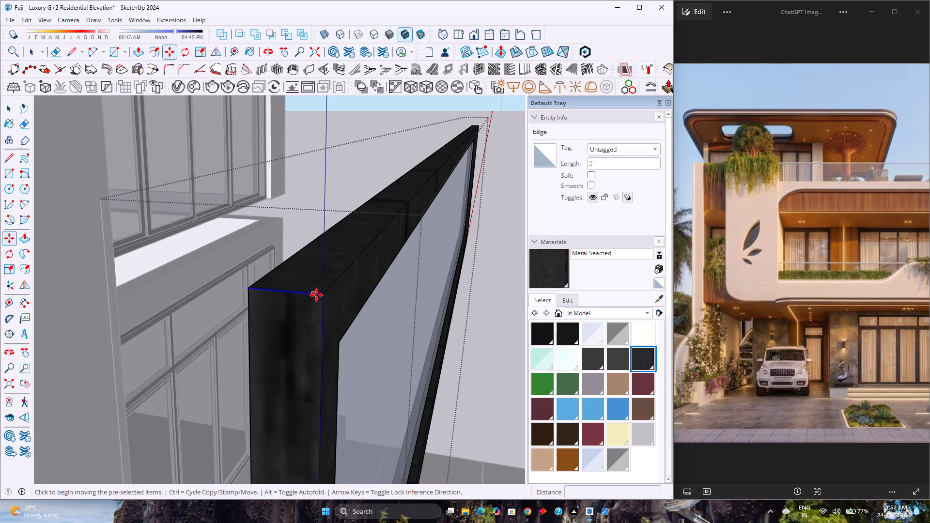
click(326, 294)
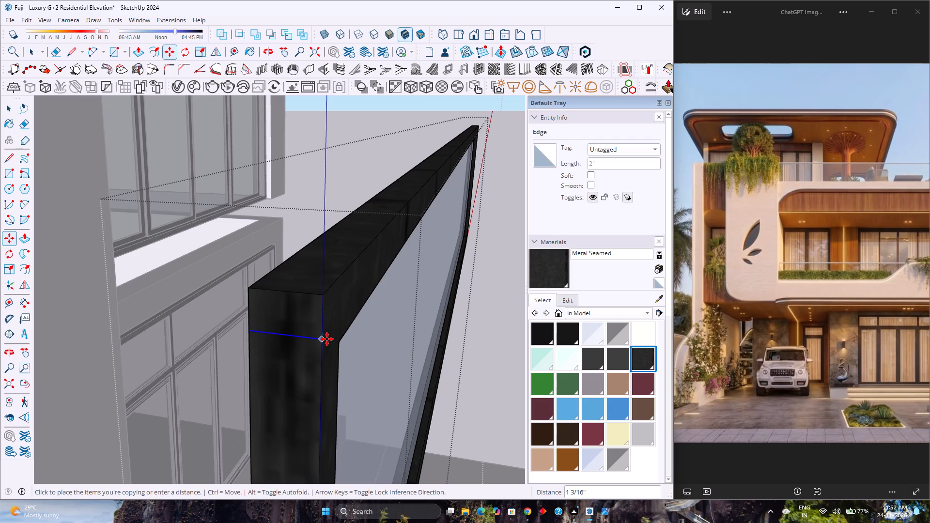
key(Up)
key(1)
key(Return)
Draw a two-point arc with a 1" bulge over the copied edge, up to the end face's top edge.
key(a)
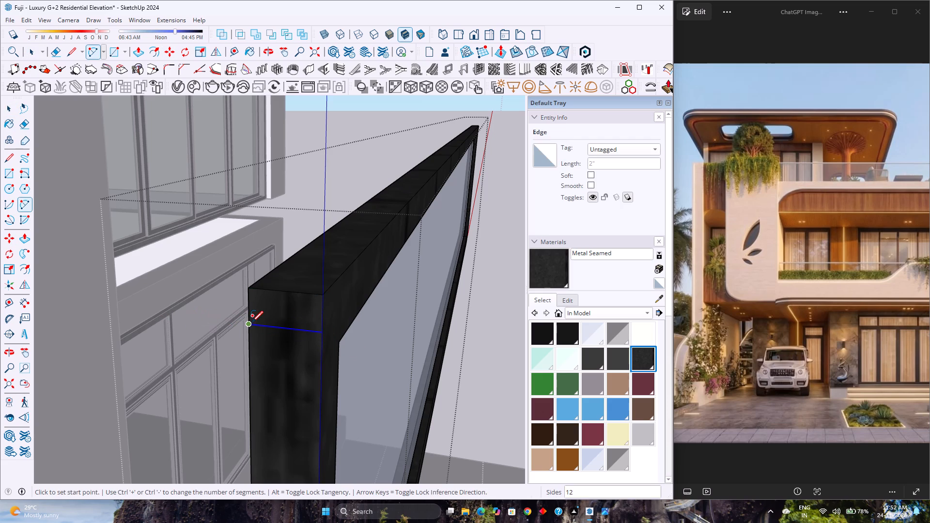
click(252, 322)
click(322, 328)
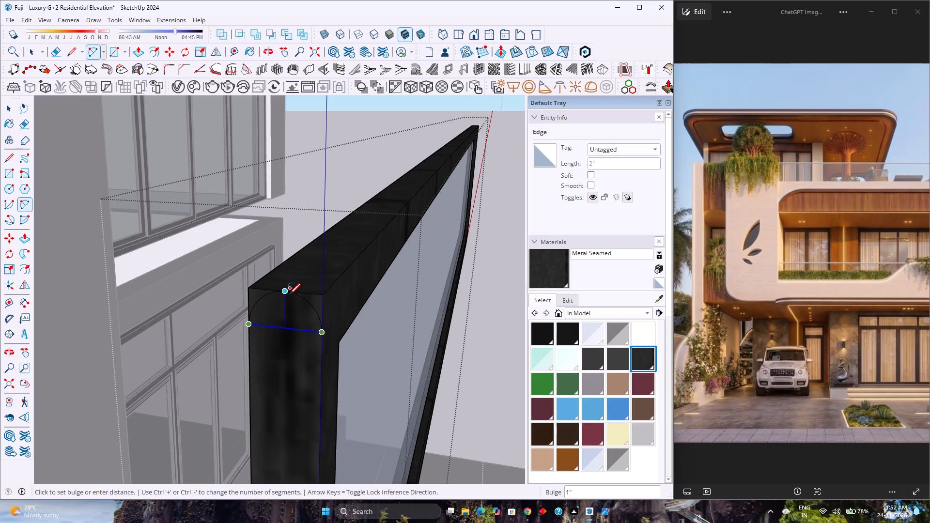
click(289, 294)
Set both halves of the arc on the railing's end face to 20 segments.
key(space)
scroll(310, 302, up, 3)
click(310, 304)
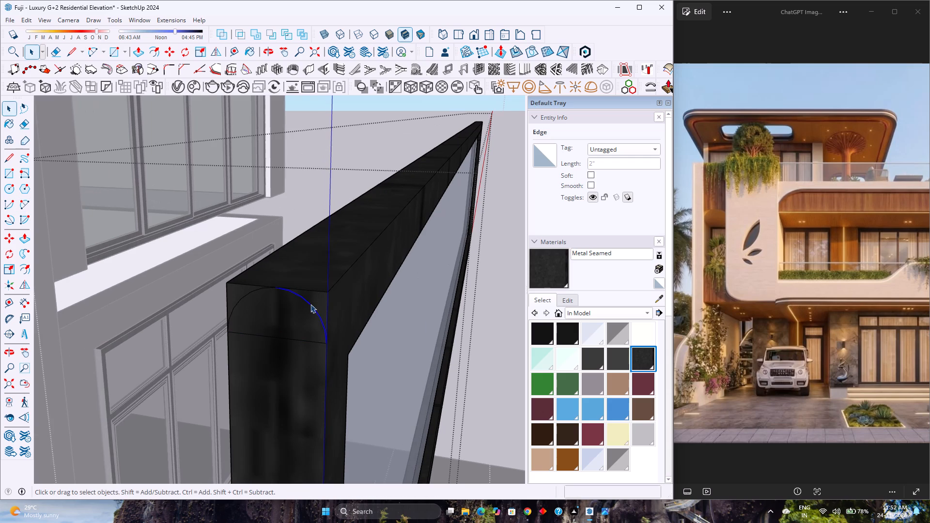
click(622, 175)
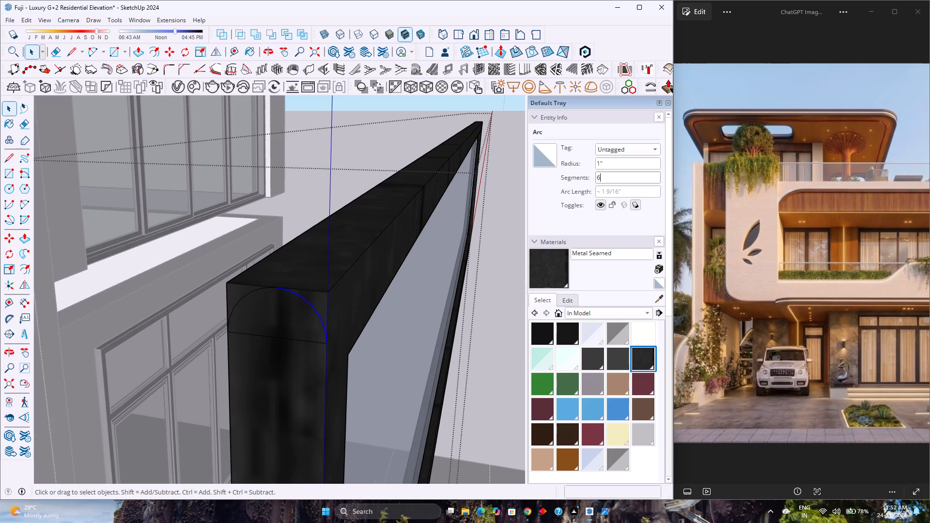
double_click(622, 175)
text(20)
key(Return)
click(256, 292)
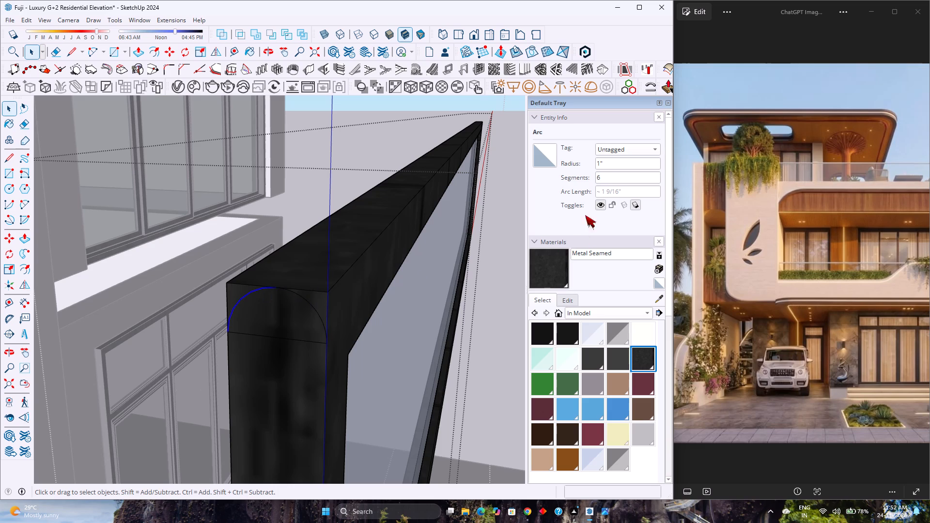
double_click(612, 180)
text(20)
key(Return)
Round the railing's top rail with Follow Me, sweeping each corner profile along its long top edge, and close the frame group.
click(355, 265)
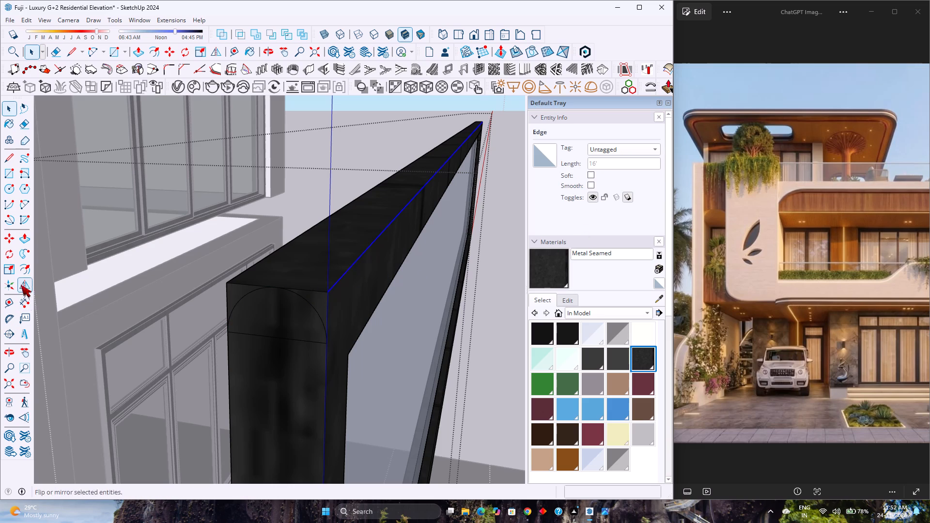
click(29, 254)
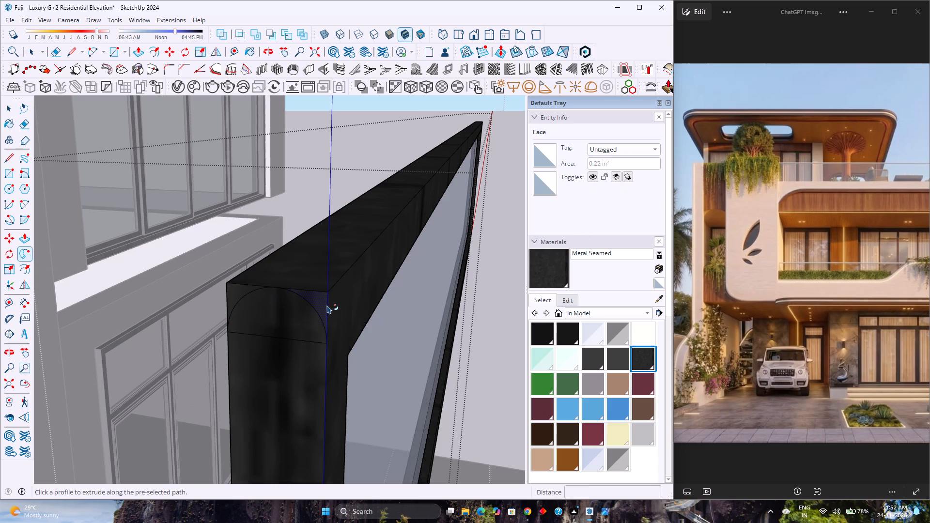
click(327, 305)
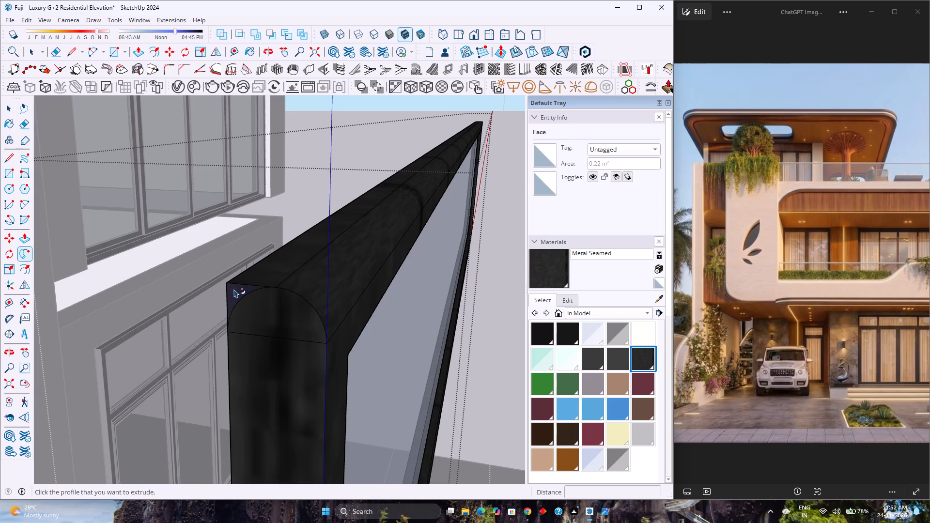
key(space)
click(262, 262)
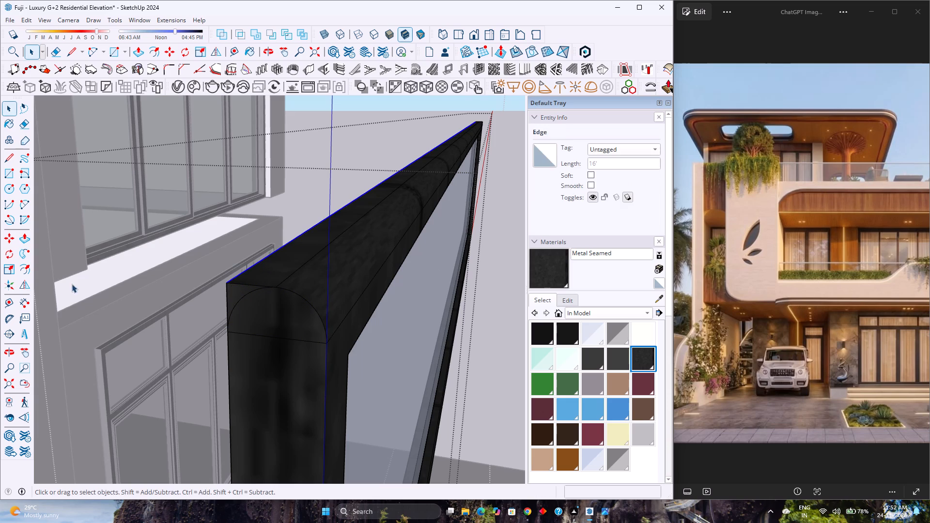
click(25, 257)
click(233, 289)
scroll(242, 314, down, 4)
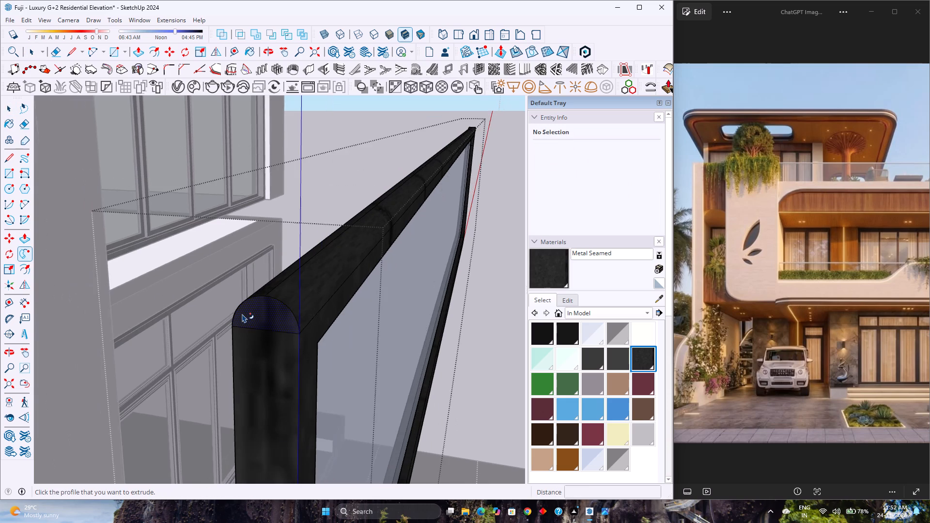
middle_drag(305, 315, 121, 359)
scroll(203, 363, down, 9)
key(space)
scroll(248, 336, down, 4)
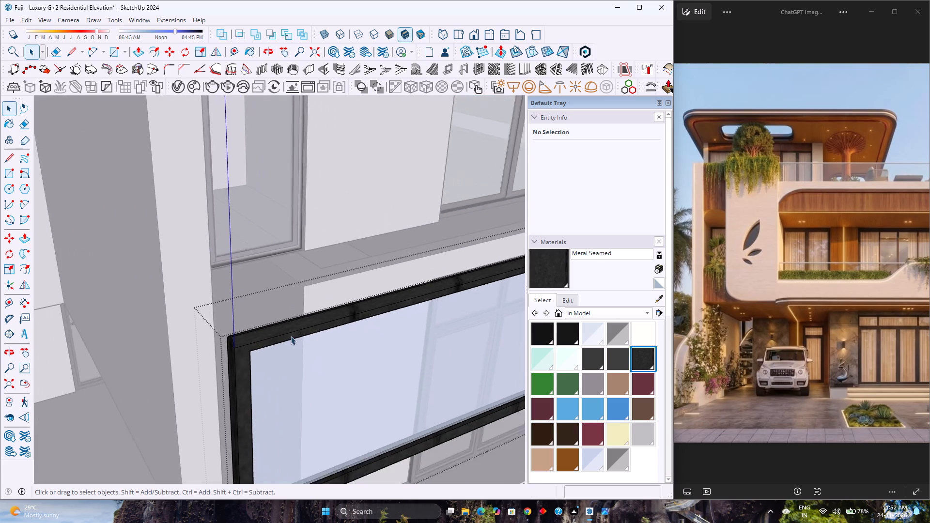
middle_drag(340, 336, 83, 296)
middle_click(83, 296)
scroll(87, 295, down, 4)
middle_drag(140, 311, 182, 331)
scroll(182, 331, down, 1)
key(Escape)
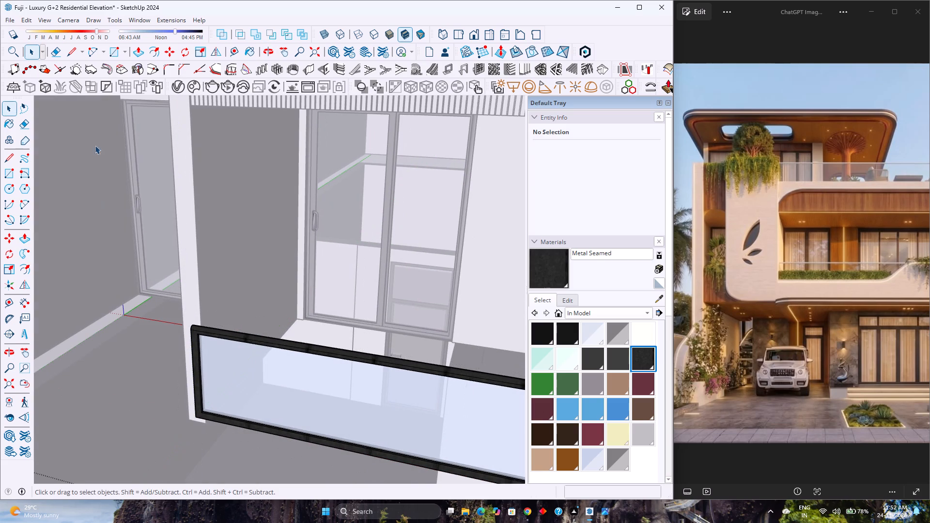
Unhide the hidden first-floor geometry around the balcony railing.
click(27, 21)
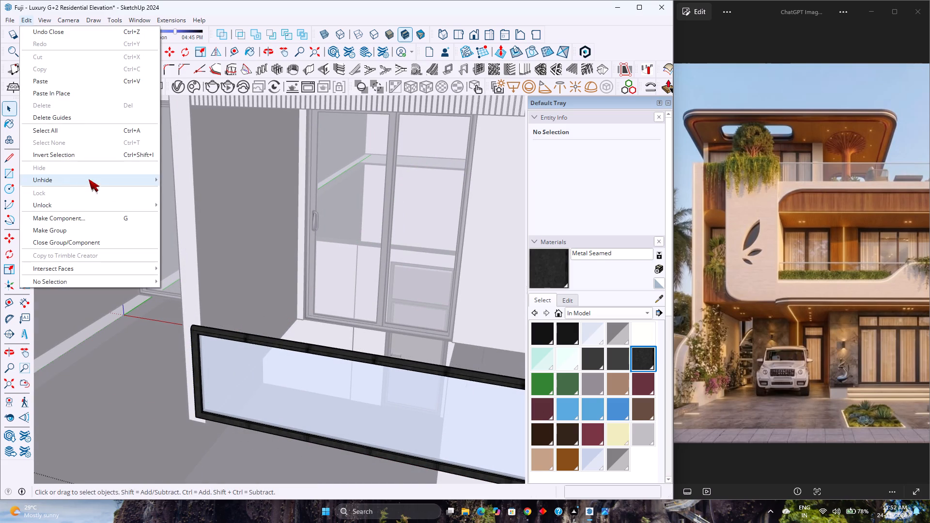
click(210, 202)
scroll(227, 257, down, 9)
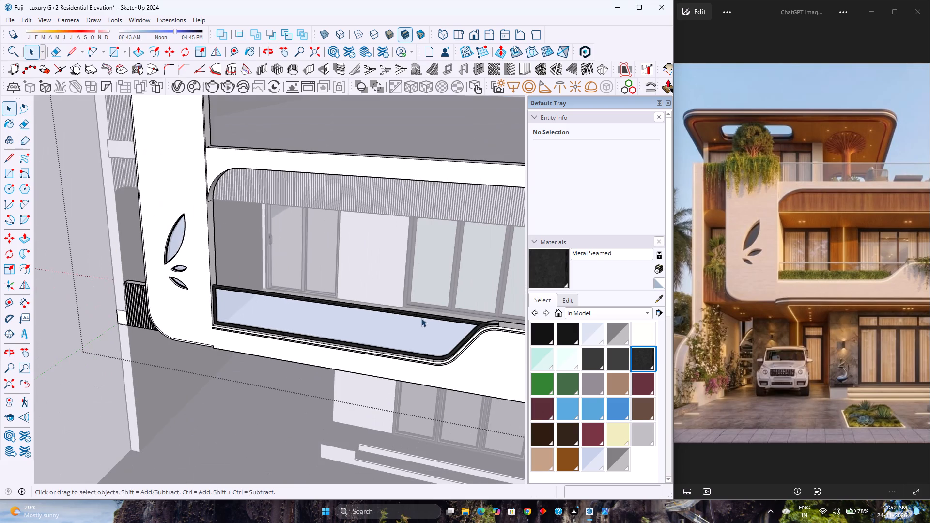
Examine the first-floor balcony railing and its rounded top rail from several angles, including its curved end by the parapet.
scroll(423, 319, up, 2)
middle_drag(428, 330, 251, 310)
scroll(462, 365, up, 9)
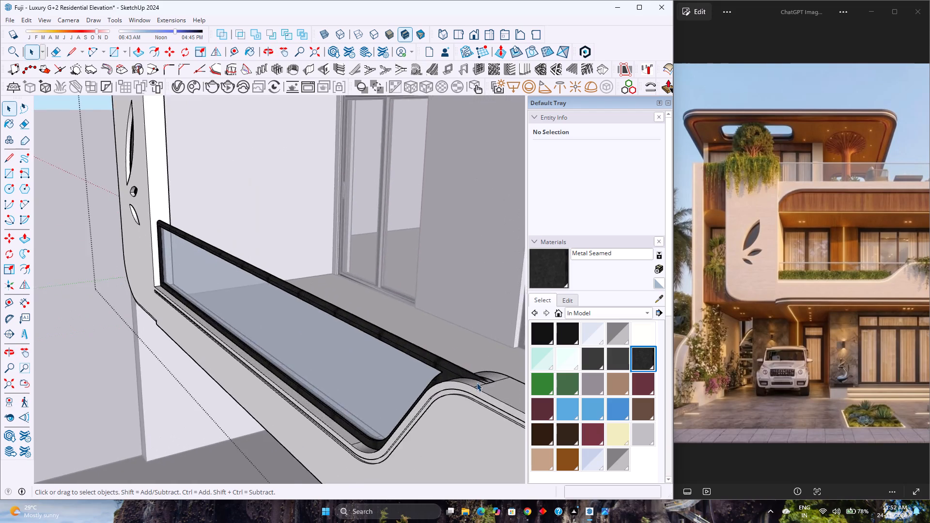
scroll(477, 383, up, 13)
middle_drag(474, 385, 243, 358)
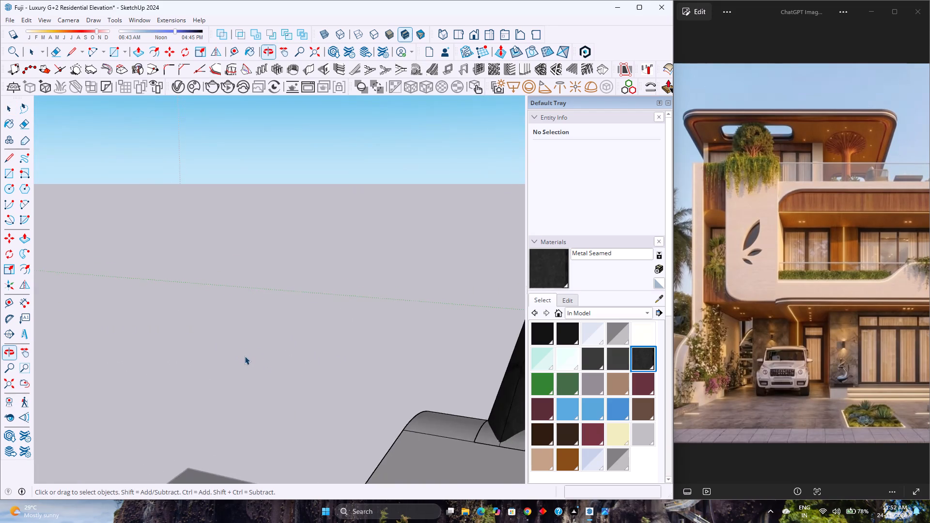
scroll(245, 356, down, 7)
scroll(245, 354, up, 1)
middle_drag(245, 354, 393, 386)
middle_click(394, 386)
scroll(219, 353, down, 12)
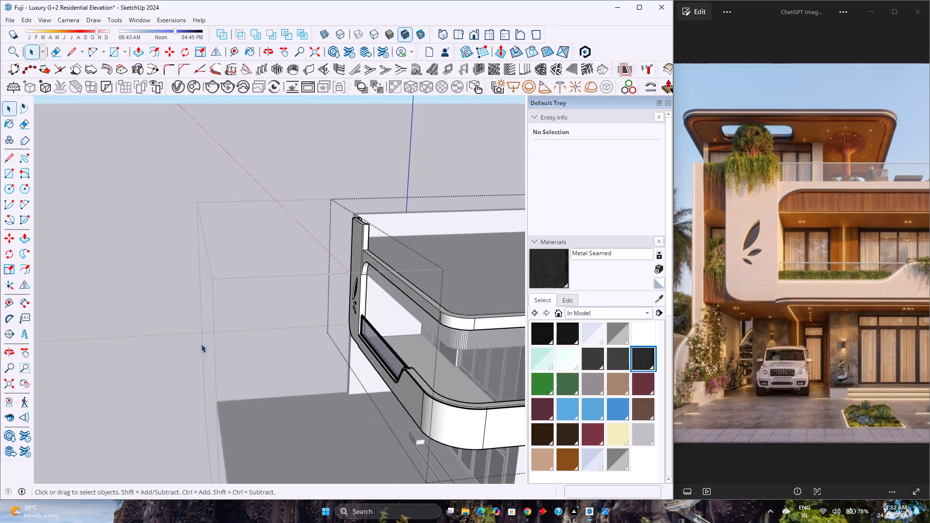
middle_drag(204, 345, 505, 310)
scroll(426, 295, up, 4)
shift+middle_drag(398, 263, 213, 341)
middle_drag(197, 350, 350, 303)
scroll(257, 280, down, 3)
shift+middle_drag(270, 286, 177, 292)
Clear the selection and save the residence model.
click(478, 172)
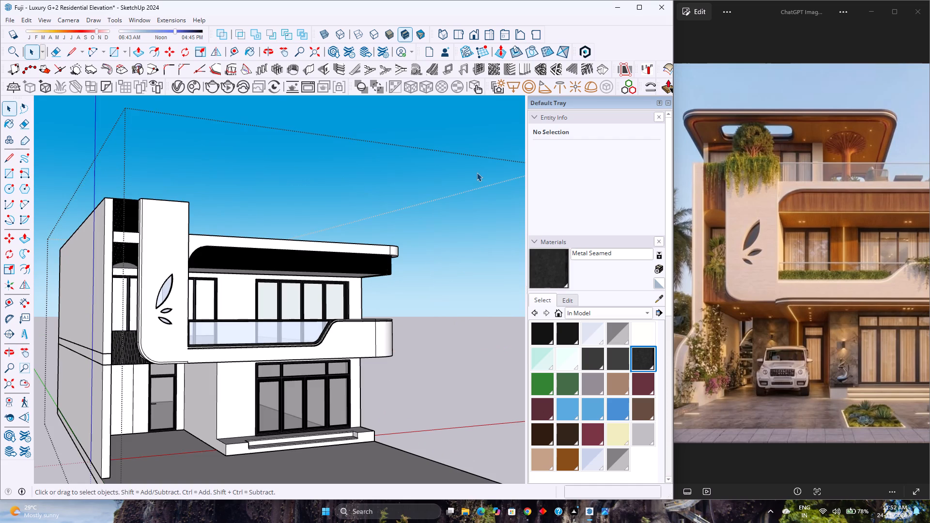
key(ctrl+s)
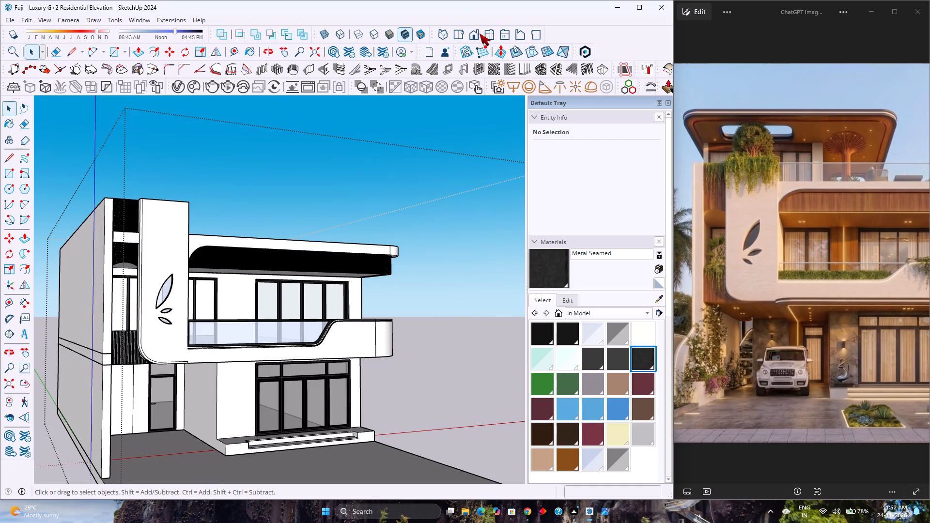
Show the house in the standard front view and compare its facade with the reference image.
click(480, 33)
scroll(655, 302, down, 3)
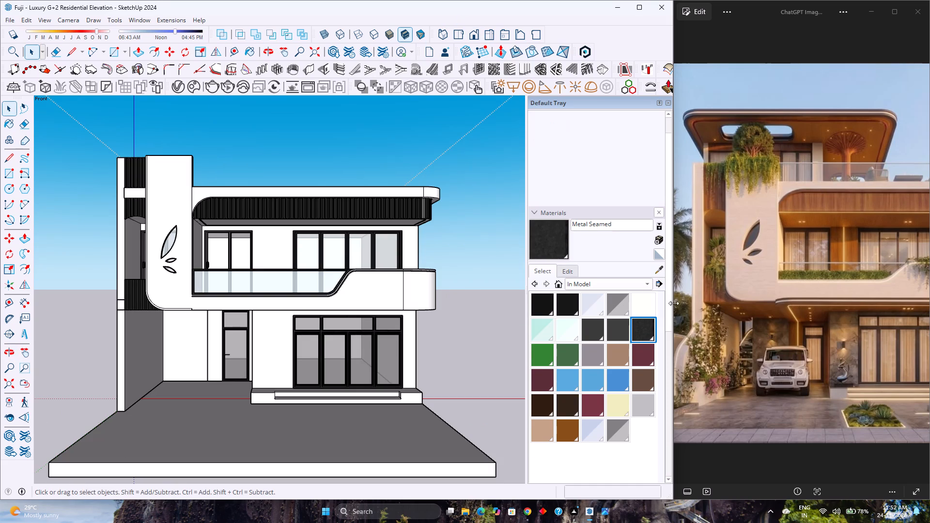
scroll(648, 277, up, 9)
scroll(728, 255, down, 7)
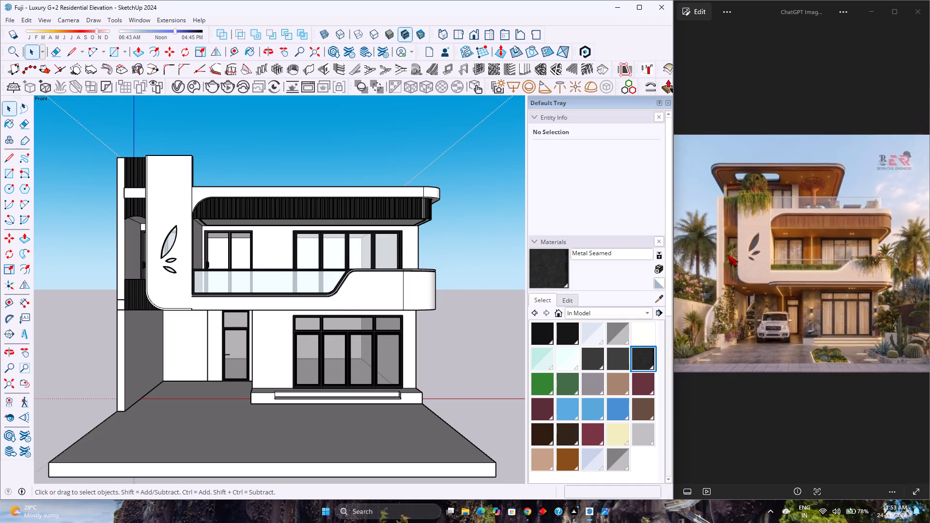
scroll(836, 256, up, 3)
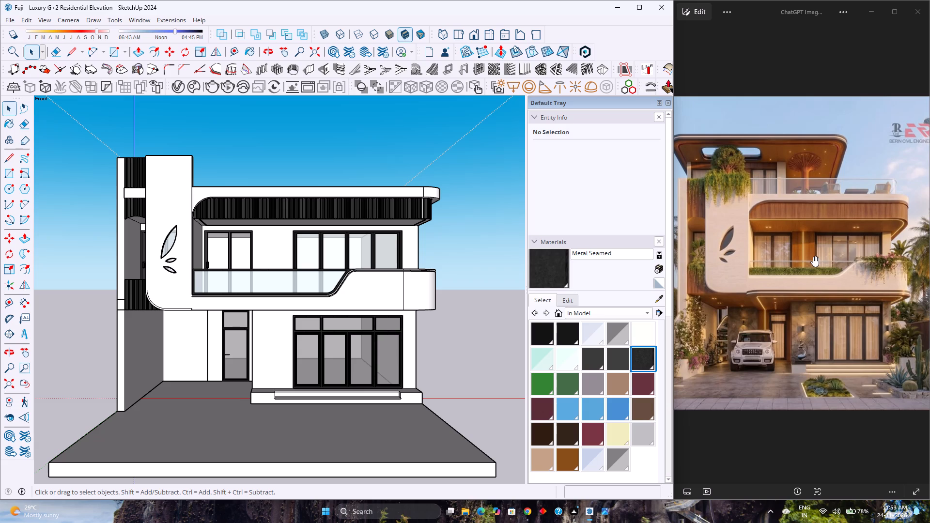
scroll(812, 217, up, 1)
scroll(632, 240, down, 1)
scroll(770, 253, down, 3)
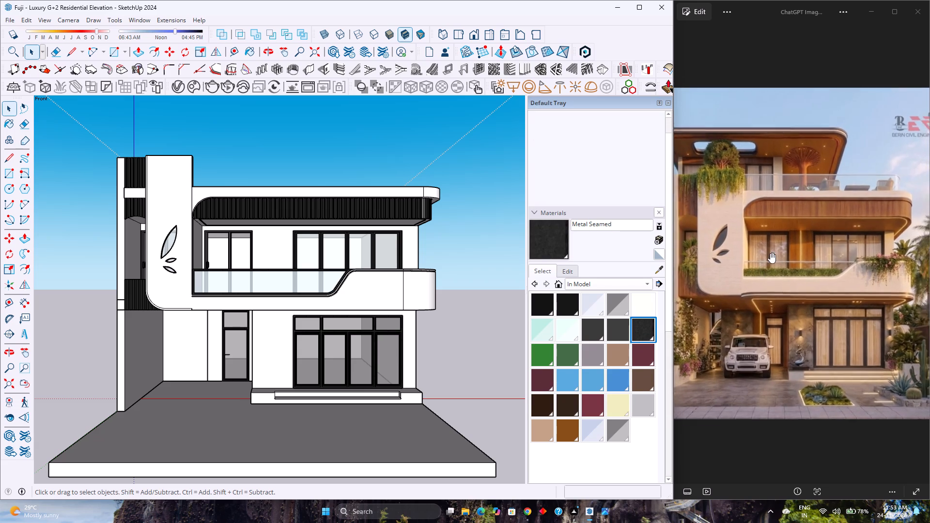
scroll(770, 253, down, 1)
scroll(770, 253, up, 4)
middle_drag(826, 264, 807, 266)
middle_drag(819, 254, 811, 255)
scroll(293, 271, up, 3)
scroll(293, 271, down, 5)
scroll(293, 271, up, 4)
scroll(293, 271, down, 4)
scroll(293, 271, up, 4)
scroll(293, 271, down, 4)
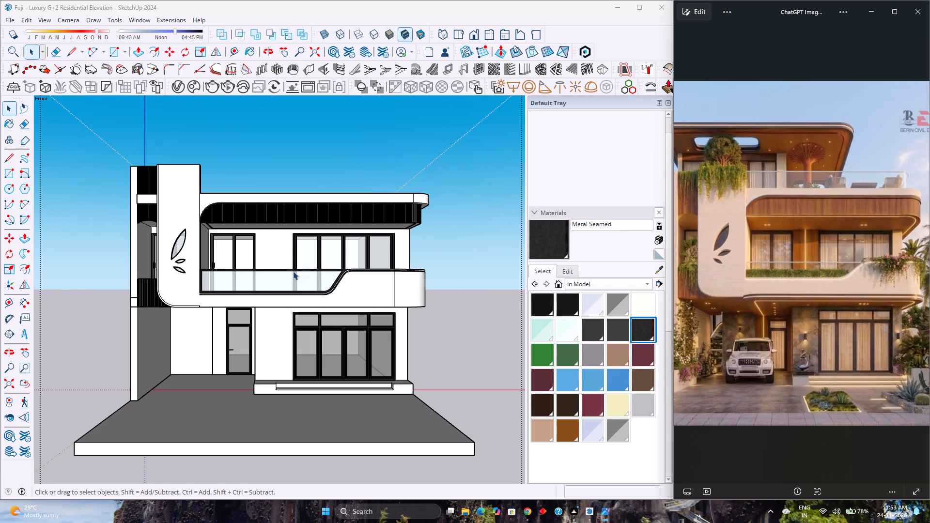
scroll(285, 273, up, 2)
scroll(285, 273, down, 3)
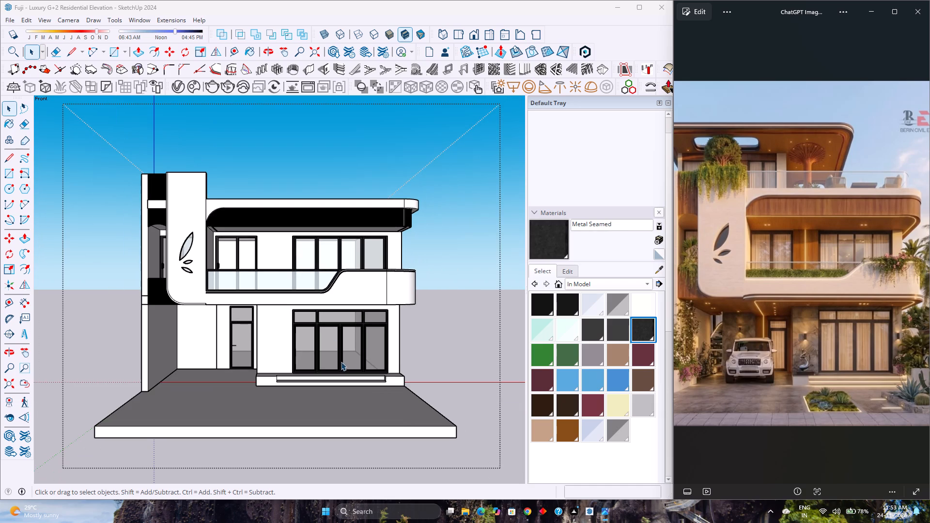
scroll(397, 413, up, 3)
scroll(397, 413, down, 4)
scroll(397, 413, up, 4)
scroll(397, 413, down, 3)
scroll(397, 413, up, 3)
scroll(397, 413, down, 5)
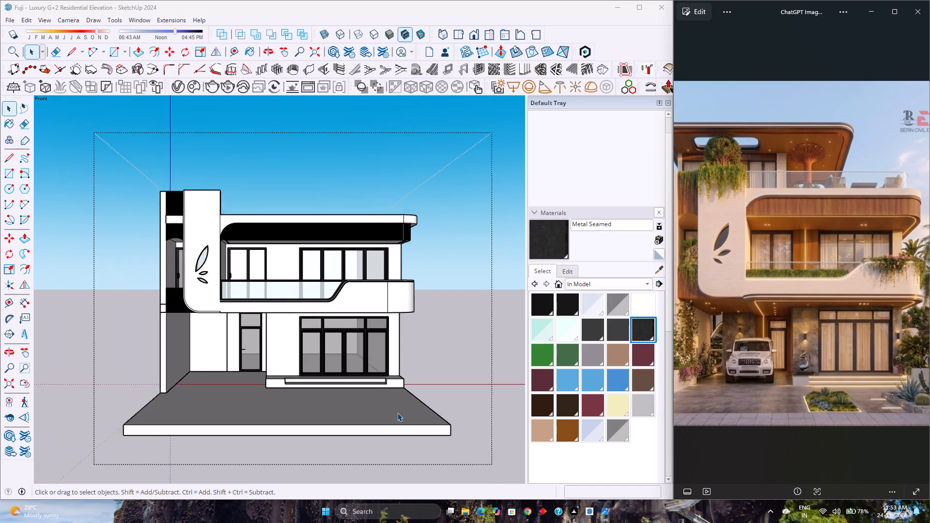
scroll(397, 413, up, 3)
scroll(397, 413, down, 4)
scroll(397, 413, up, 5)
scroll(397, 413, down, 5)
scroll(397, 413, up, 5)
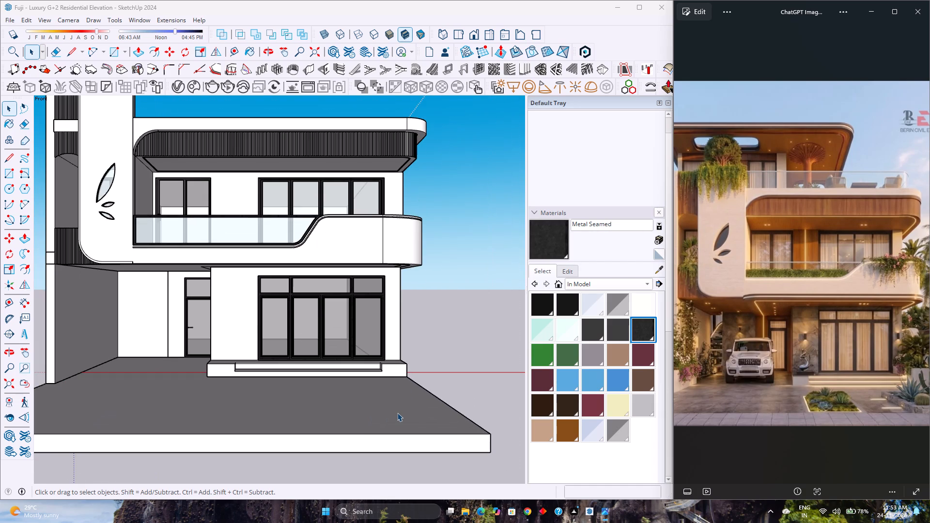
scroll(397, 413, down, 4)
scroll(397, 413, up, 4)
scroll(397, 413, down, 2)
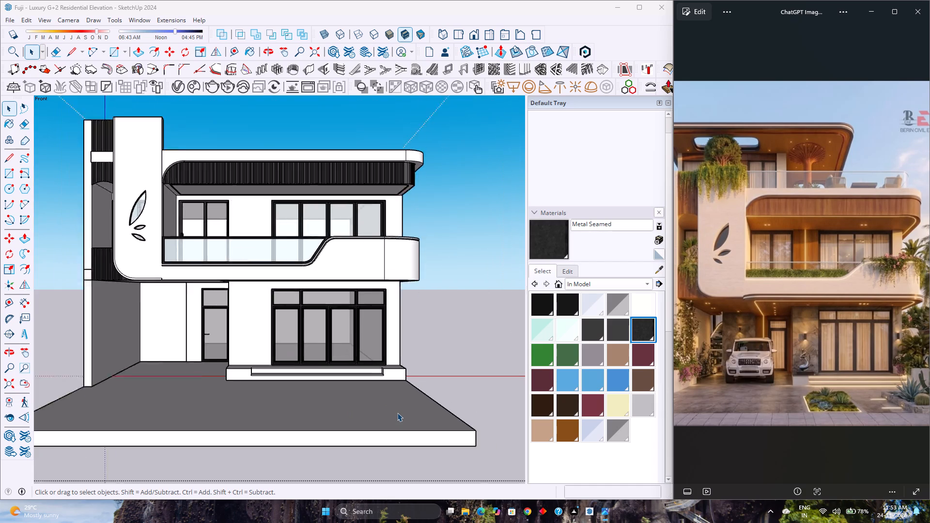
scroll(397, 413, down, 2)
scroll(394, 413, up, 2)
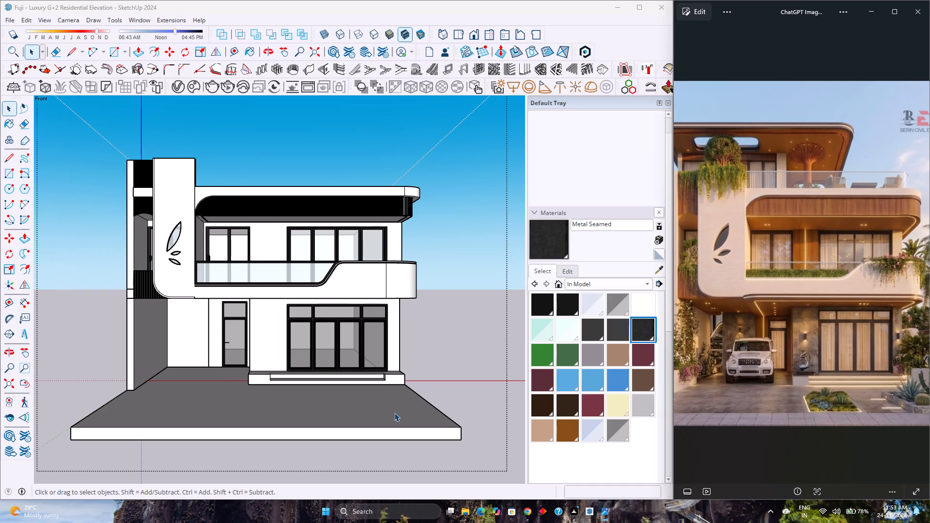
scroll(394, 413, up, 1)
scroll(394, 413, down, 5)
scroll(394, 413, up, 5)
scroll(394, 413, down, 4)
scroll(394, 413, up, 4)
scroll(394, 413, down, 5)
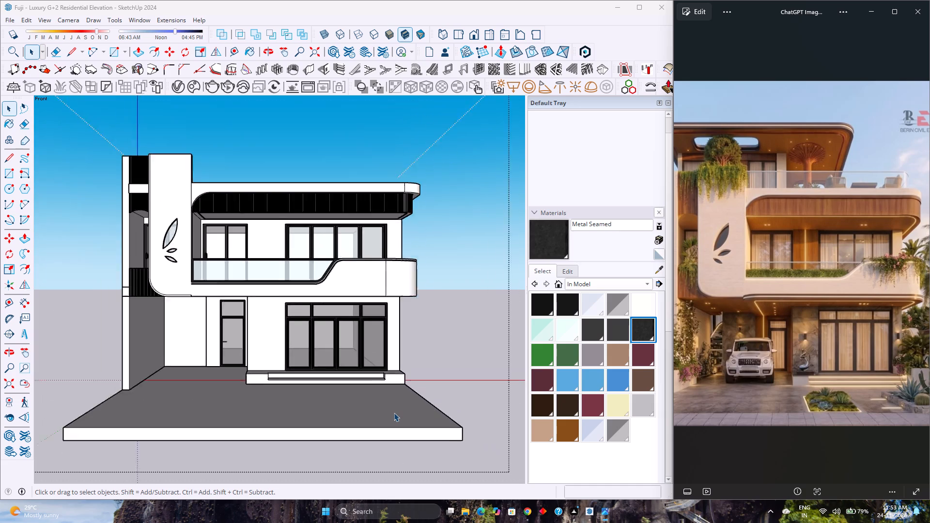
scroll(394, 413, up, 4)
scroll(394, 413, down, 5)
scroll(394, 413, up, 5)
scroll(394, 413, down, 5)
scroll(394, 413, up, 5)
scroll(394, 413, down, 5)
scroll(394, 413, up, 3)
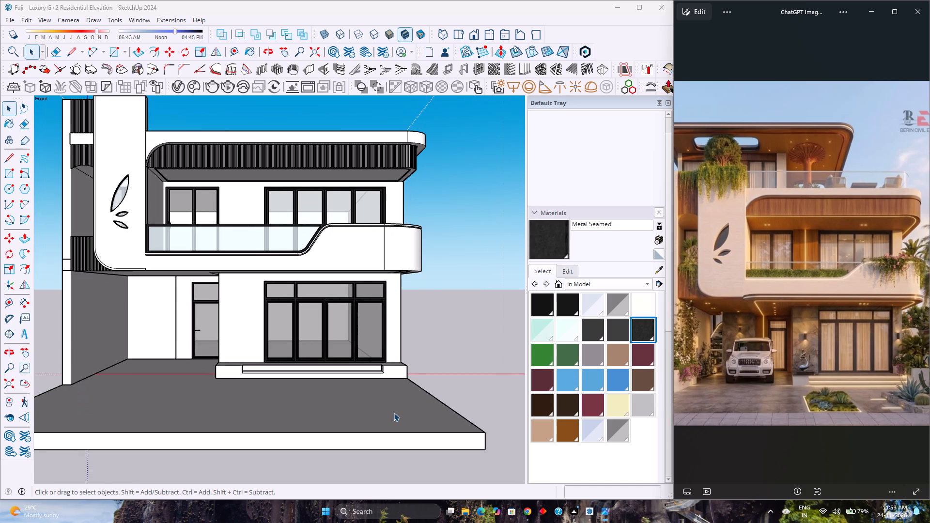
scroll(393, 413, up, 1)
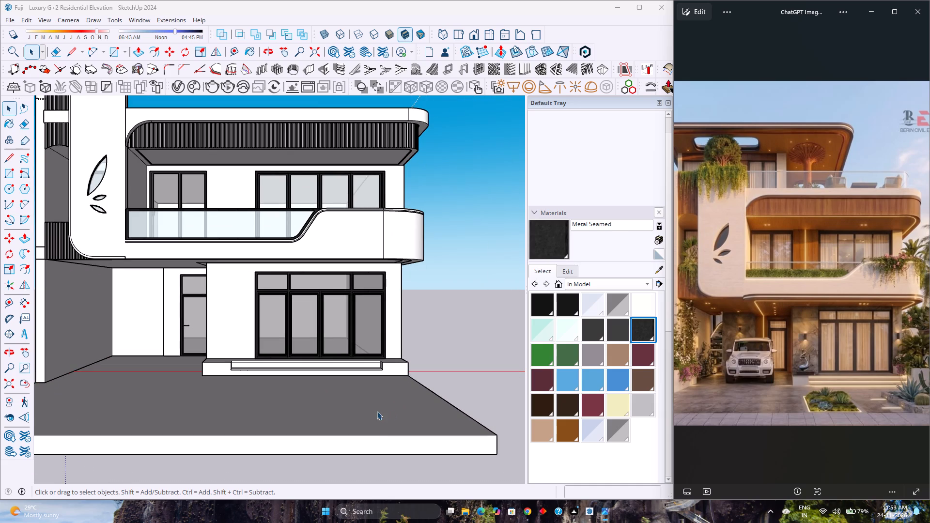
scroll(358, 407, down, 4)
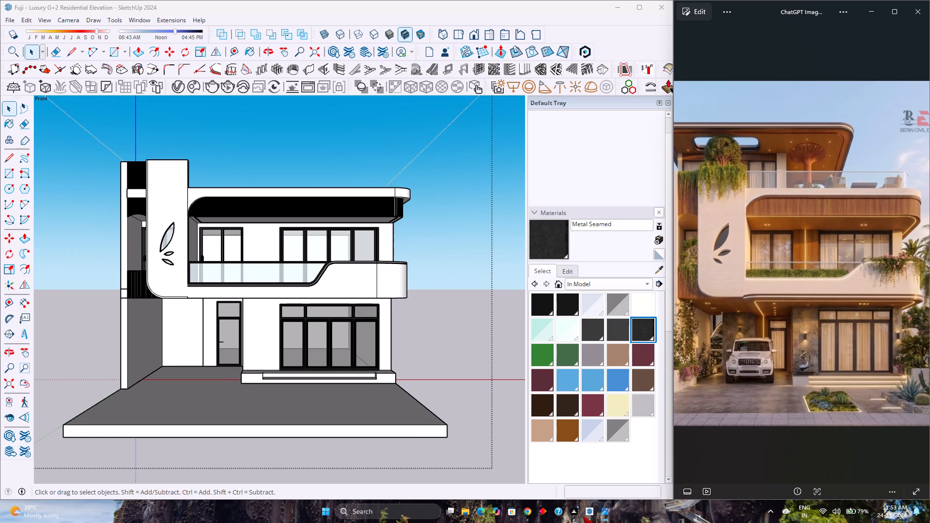
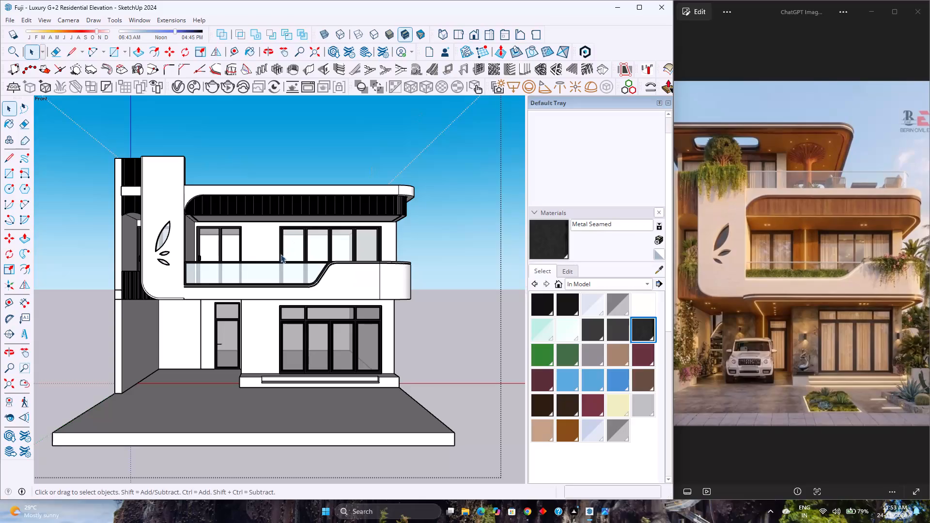
Examine the house in the standard front view and from above and below, comparing it with the reference image.
triple_click(475, 36)
scroll(475, 36, down, 3)
scroll(300, 209, down, 1)
scroll(300, 209, up, 5)
scroll(300, 209, down, 6)
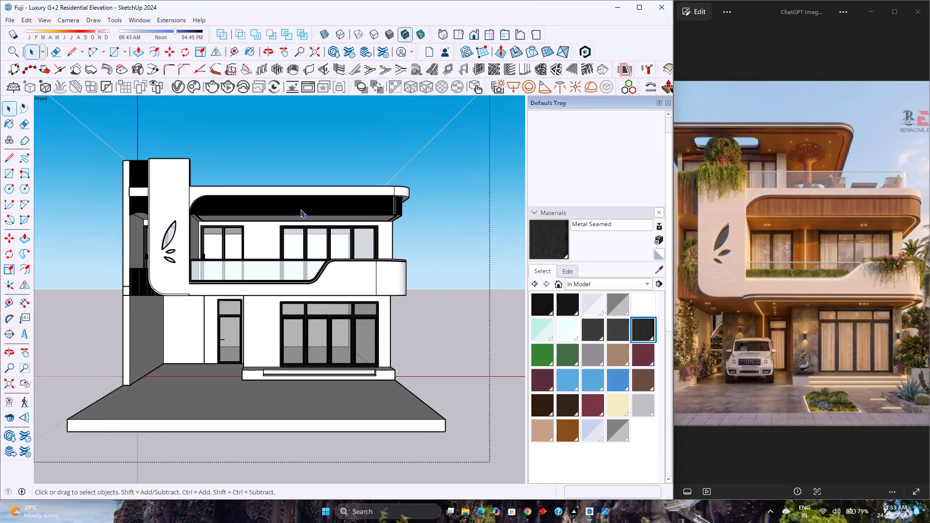
scroll(300, 209, down, 2)
click(479, 38)
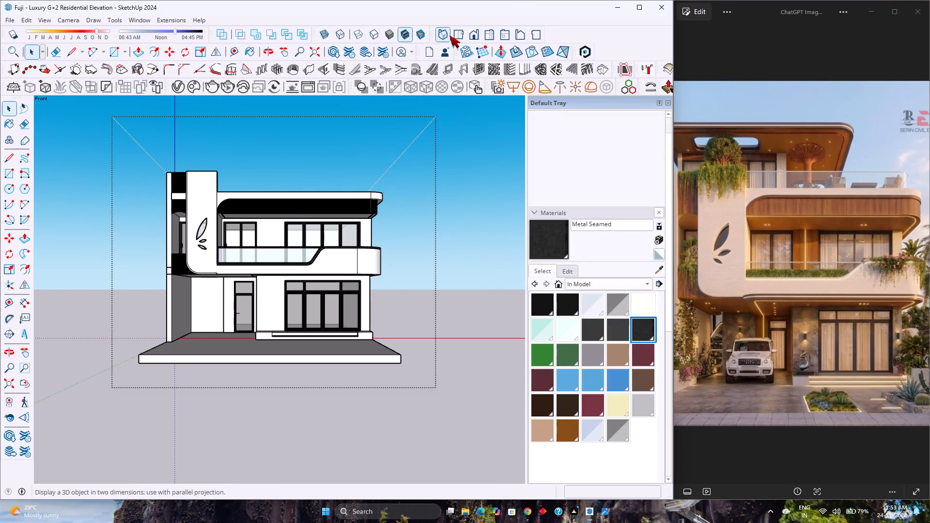
click(449, 35)
middle_drag(258, 315, 258, 275)
scroll(258, 315, up, 1)
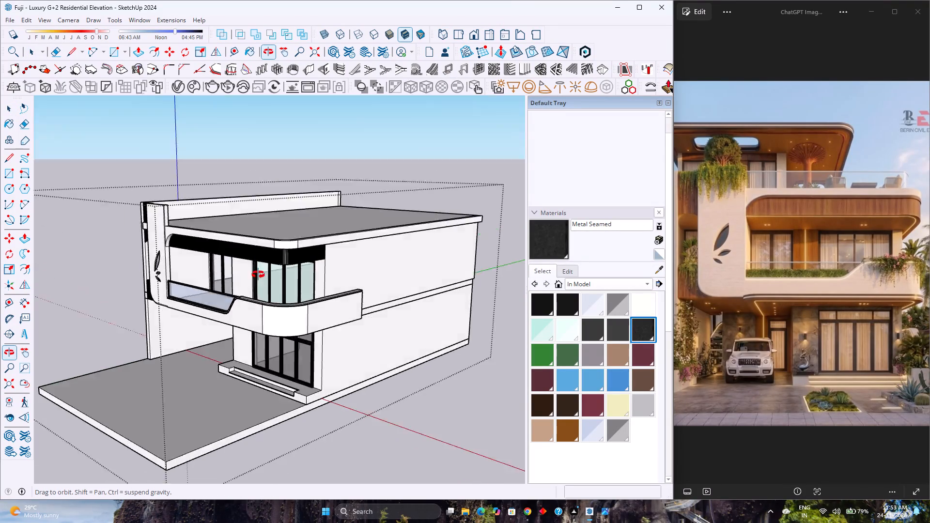
middle_drag(258, 275, 481, 177)
middle_click(481, 177)
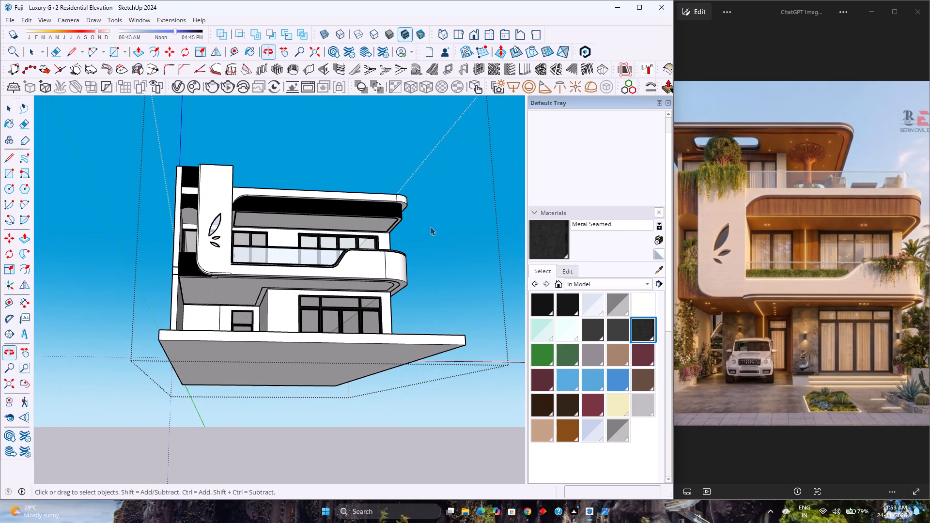
Recess the narrow offset strip in the first-floor balcony soffit by 0.5 inch with Push/Pull.
scroll(361, 293, up, 20)
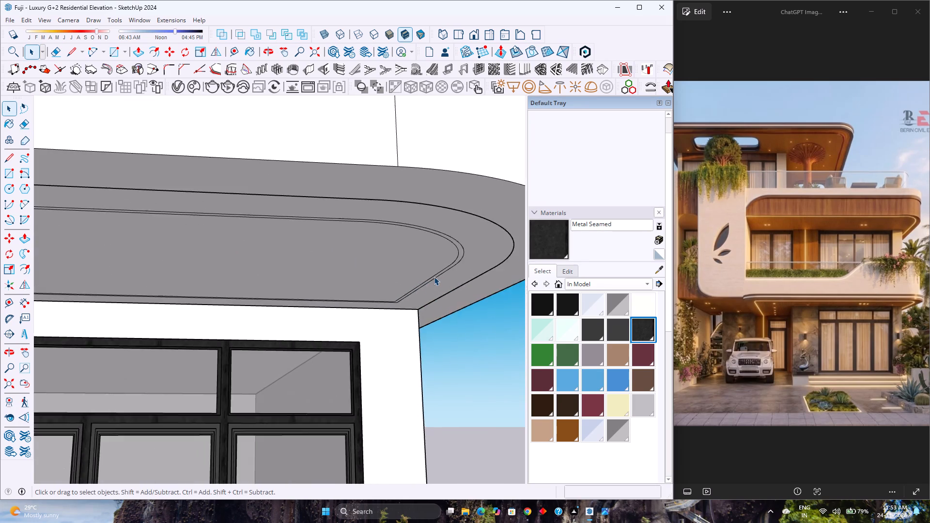
scroll(434, 277, up, 4)
middle_drag(433, 277, 389, 262)
scroll(459, 242, up, 4)
double_click(445, 246)
scroll(445, 246, up, 2)
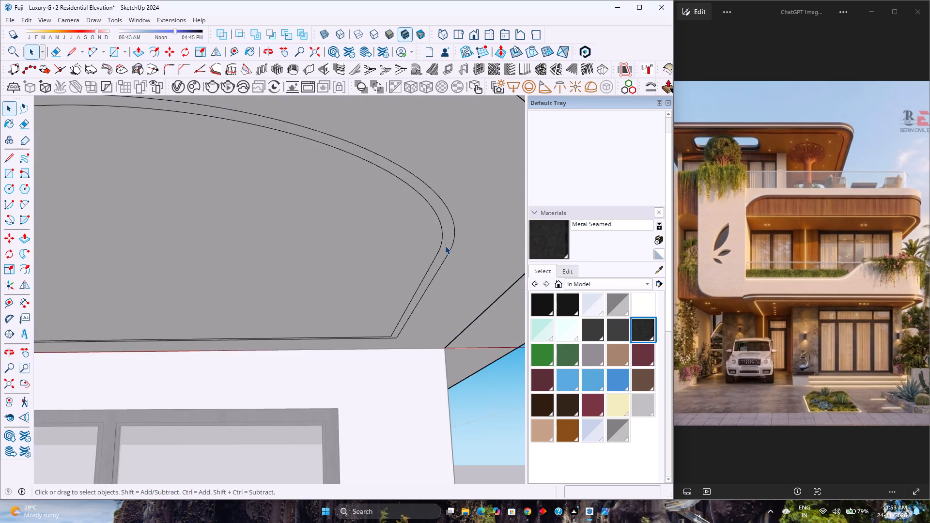
scroll(445, 246, up, 2)
click(445, 245)
key(p)
click(445, 245)
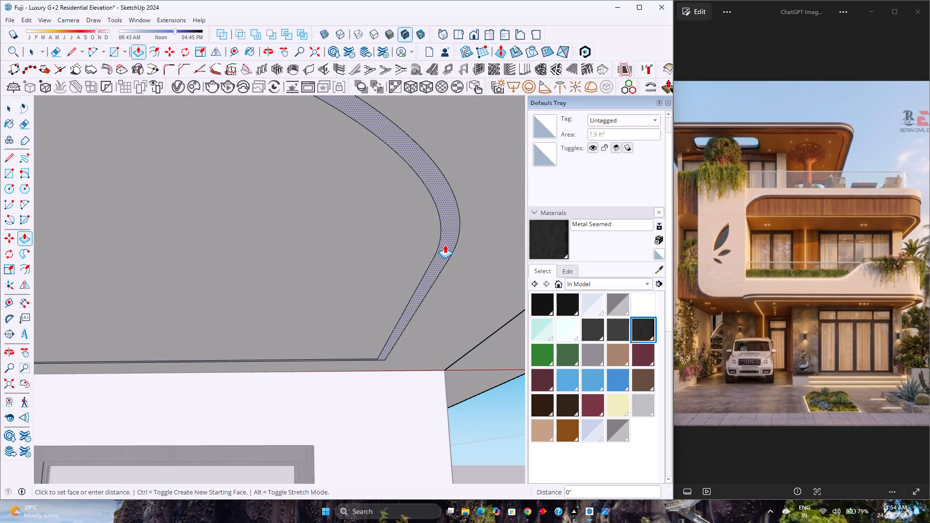
text(0.5)
key(Return)
key(space)
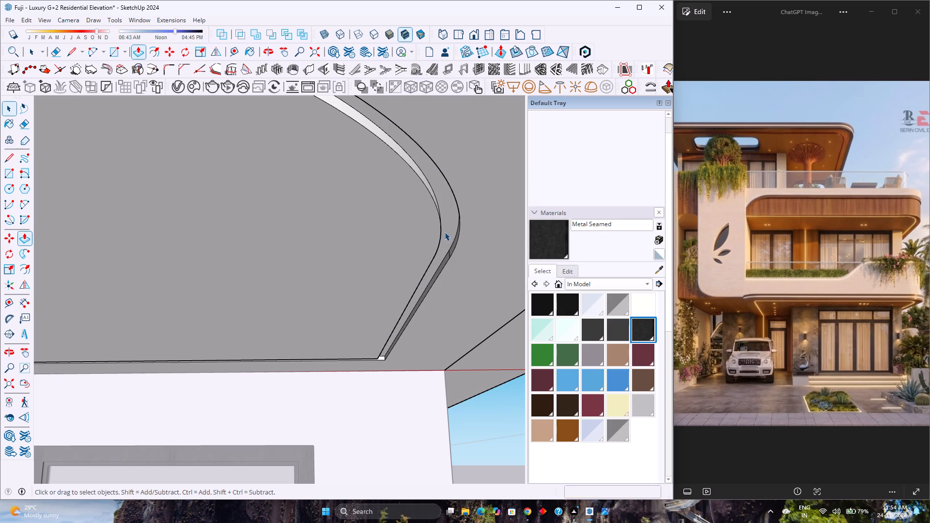
Copy the recessed soffit strip face 35' along the red axis, clear of the building.
click(452, 227)
key(m)
scroll(383, 366, up, 4)
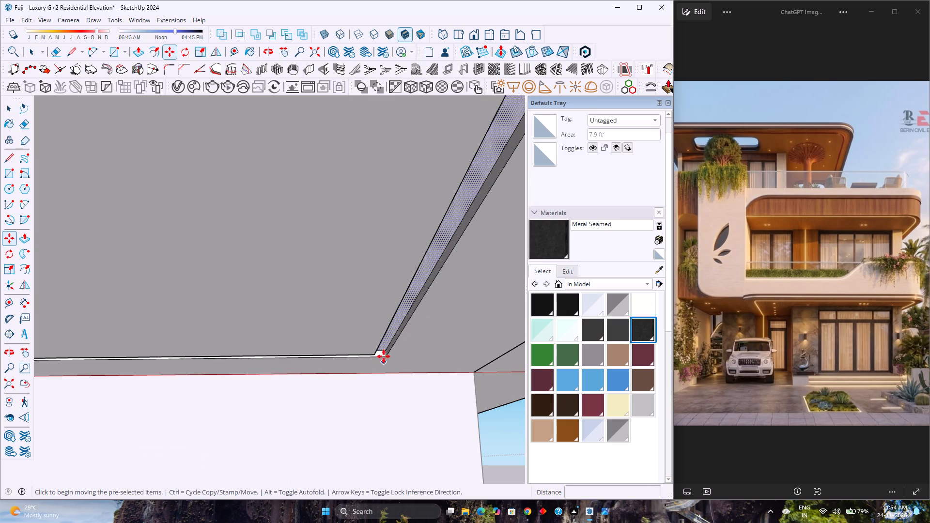
click(385, 349)
scroll(385, 349, down, 16)
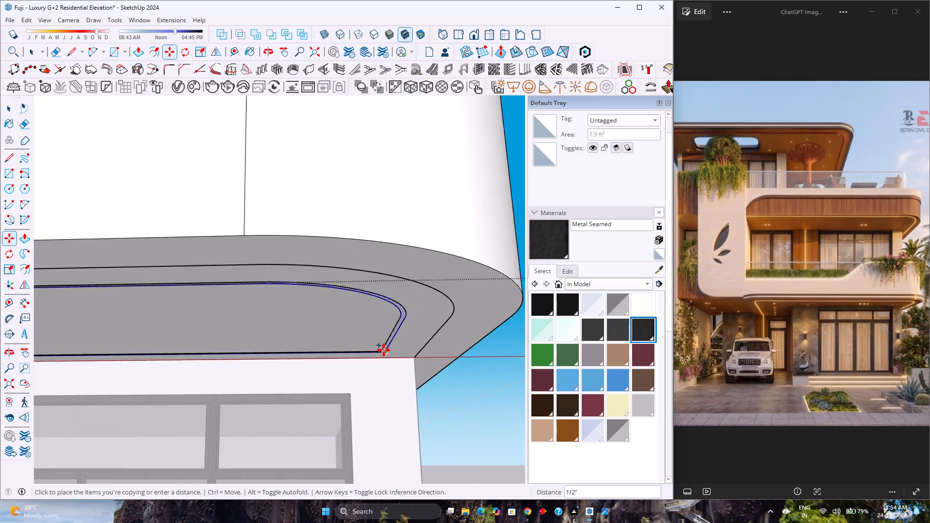
scroll(384, 350, down, 16)
shift+middle_drag(462, 351, 322, 349)
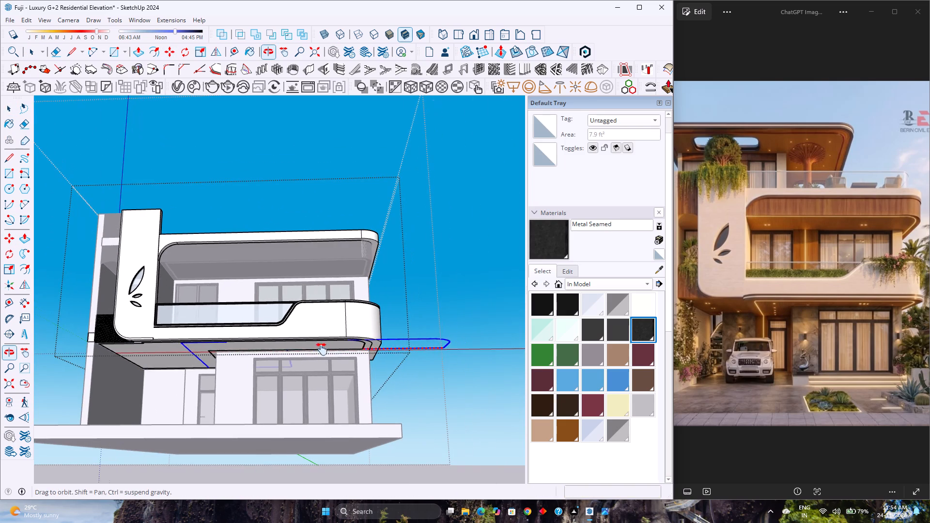
shift+middle_drag(322, 349, 325, 349)
scroll(444, 342, down, 4)
shift+middle_drag(448, 340, 308, 346)
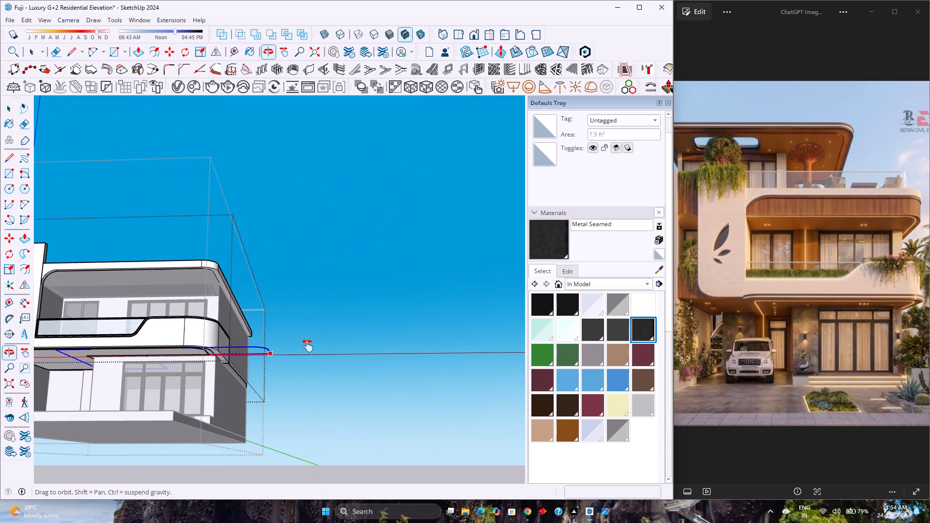
shift+middle_drag(308, 346, 309, 346)
key(Right)
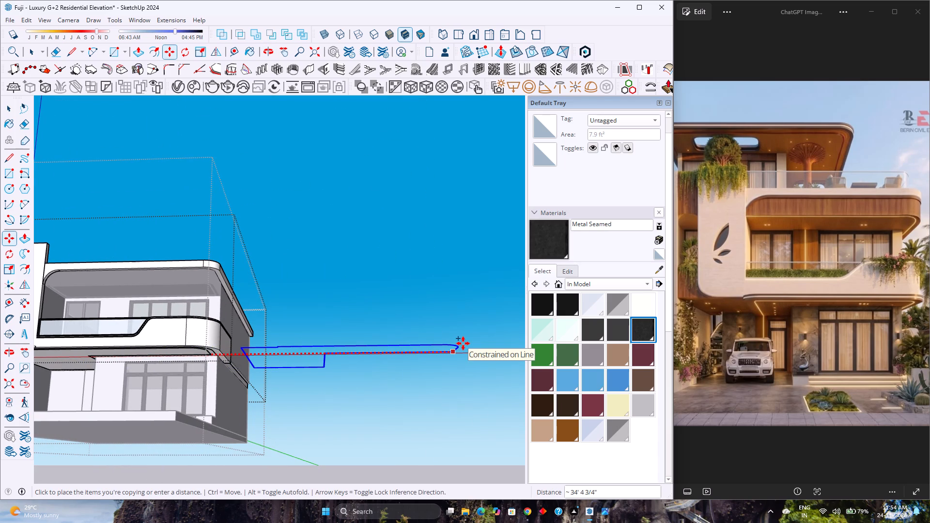
text(35)
key(apostrophe)
key(Return)
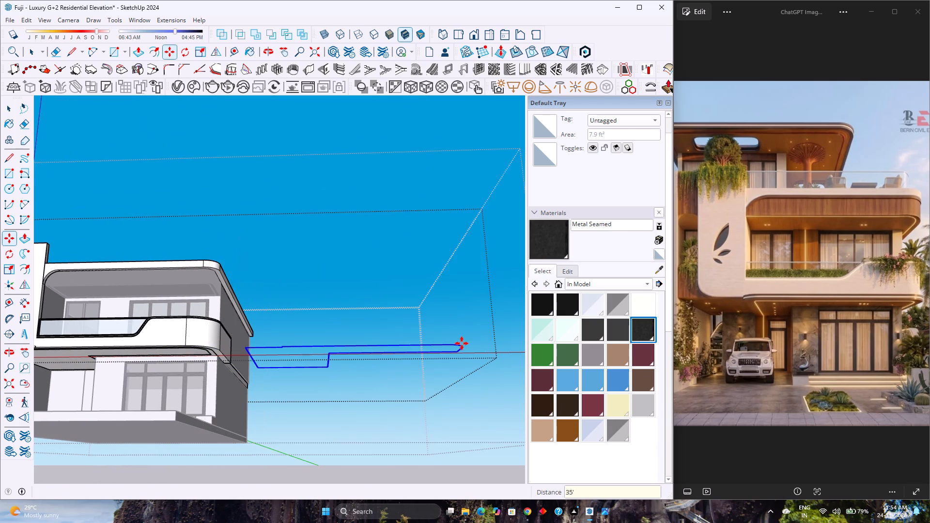
Make a group from the copied soffit strip beside the building.
scroll(454, 341, up, 8)
right_click(432, 345)
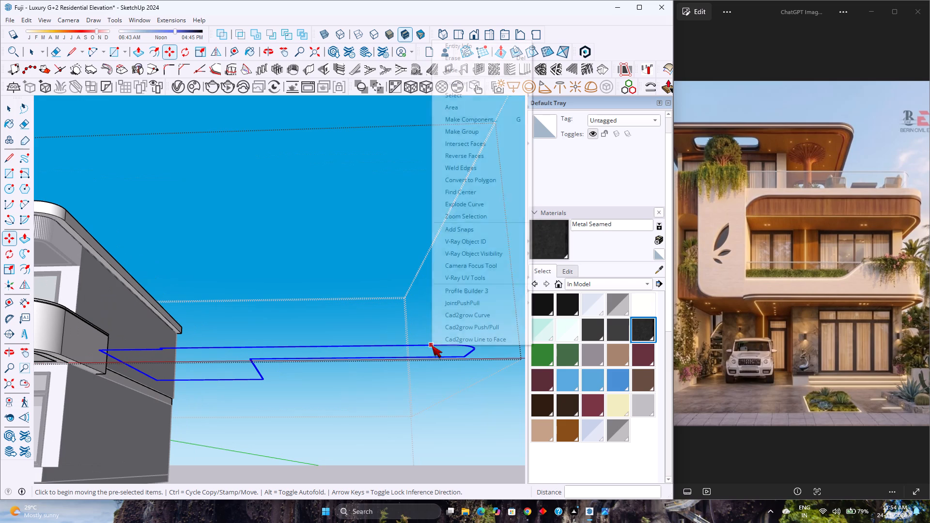
click(450, 131)
key(space)
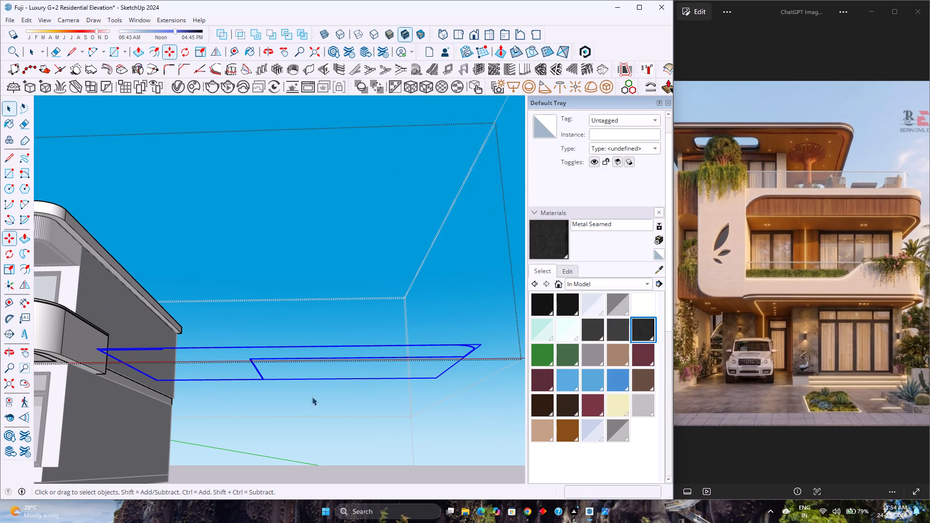
Extrude the strip face inside the new group by 0.5 inch and leave the group.
scroll(246, 369, up, 12)
double_click(278, 338)
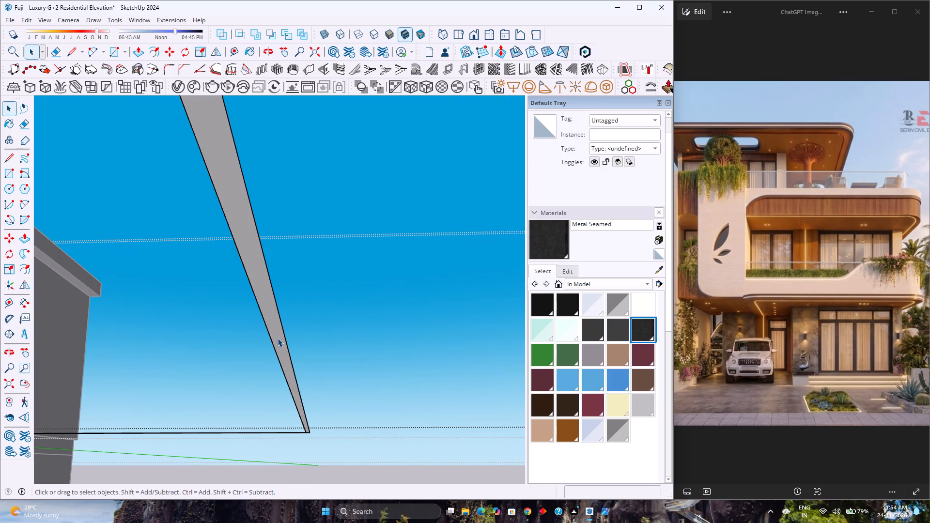
key(p)
click(278, 331)
text(0.5)
key(Return)
scroll(278, 346, down, 6)
key(space)
scroll(278, 346, down, 10)
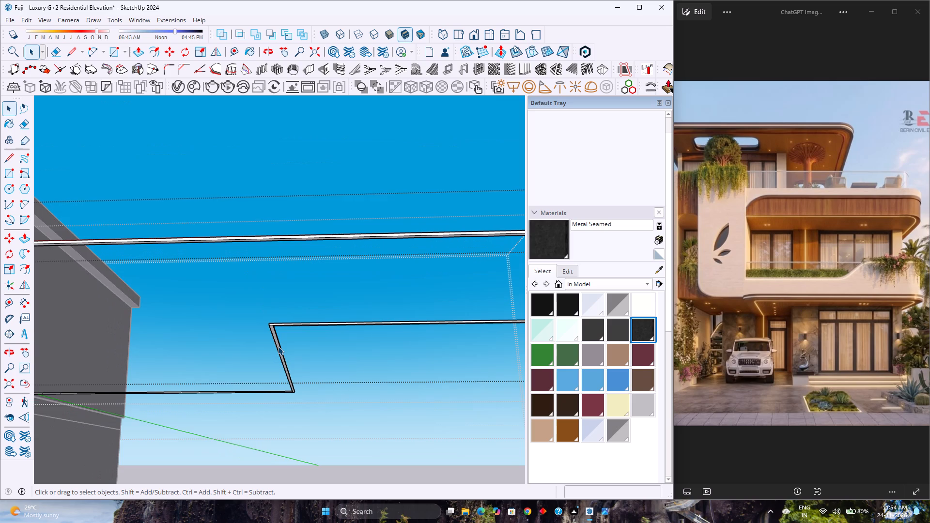
key(Escape)
Move the extruded strip group 35' back along the red axis into the groove of the balcony soffit.
click(283, 325)
key(m)
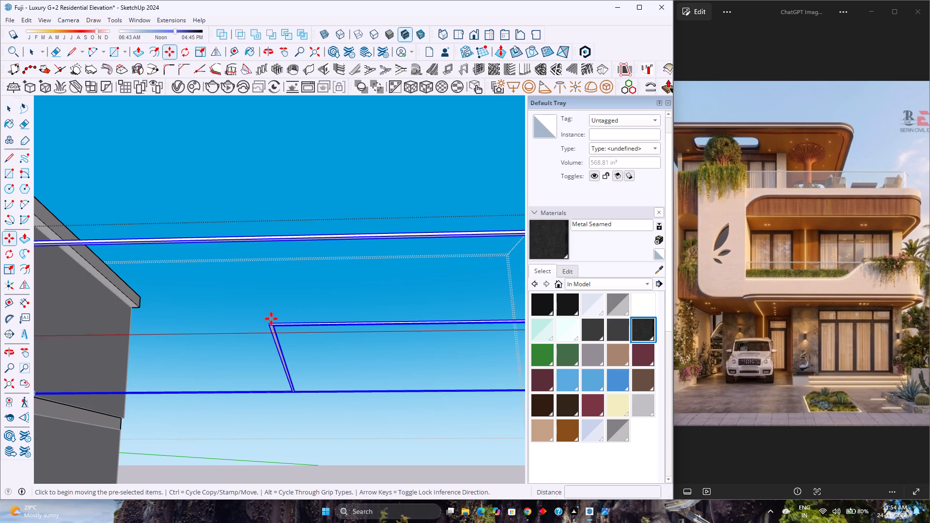
click(269, 325)
key(Right)
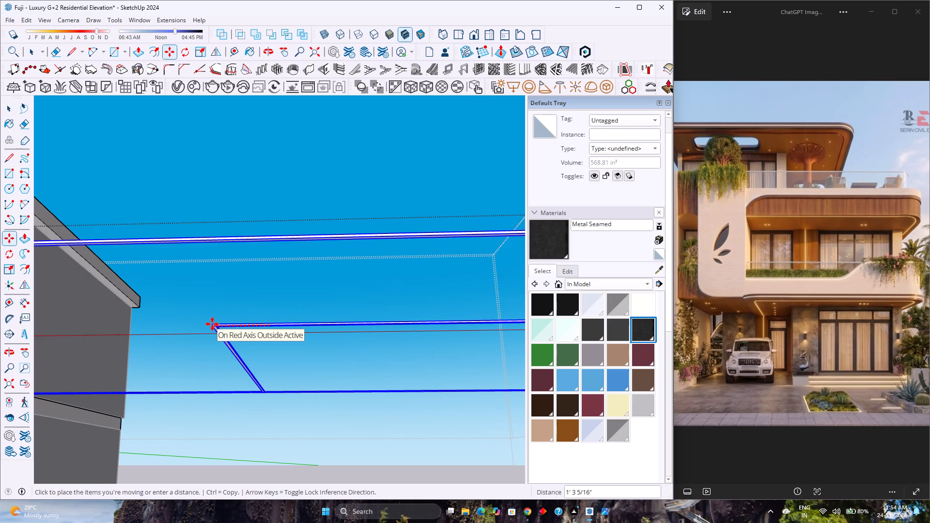
text(35')
key(Return)
scroll(236, 323, down, 4)
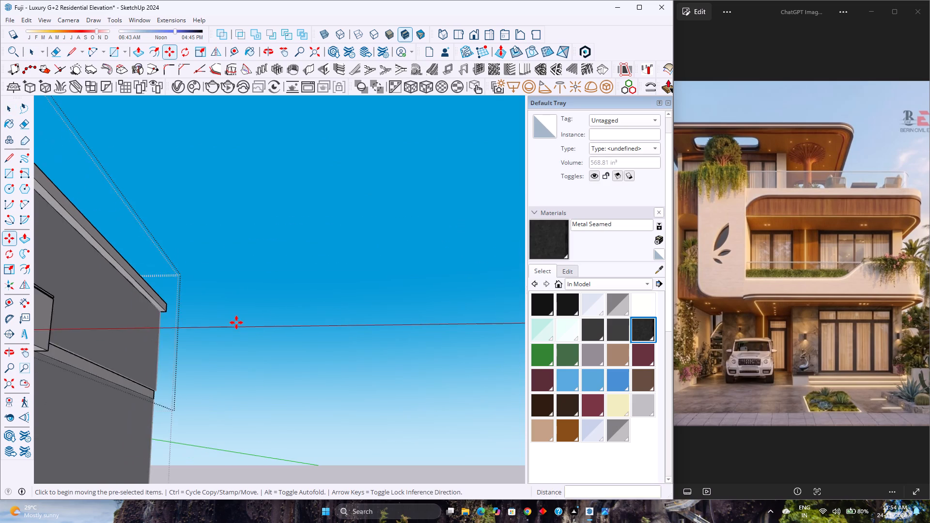
scroll(236, 323, down, 9)
scroll(59, 320, up, 3)
shift+middle_drag(90, 323, 263, 311)
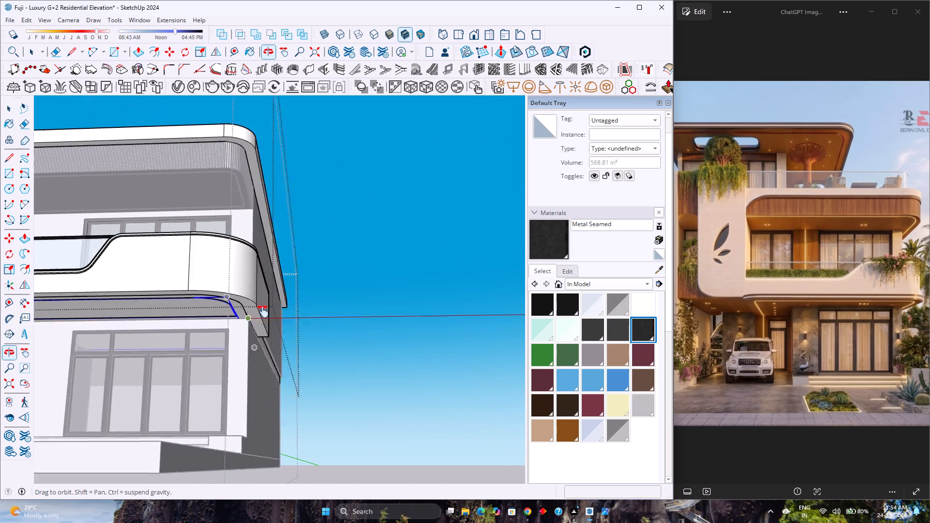
shift+middle_drag(263, 311, 367, 299)
scroll(353, 289, up, 20)
key(space)
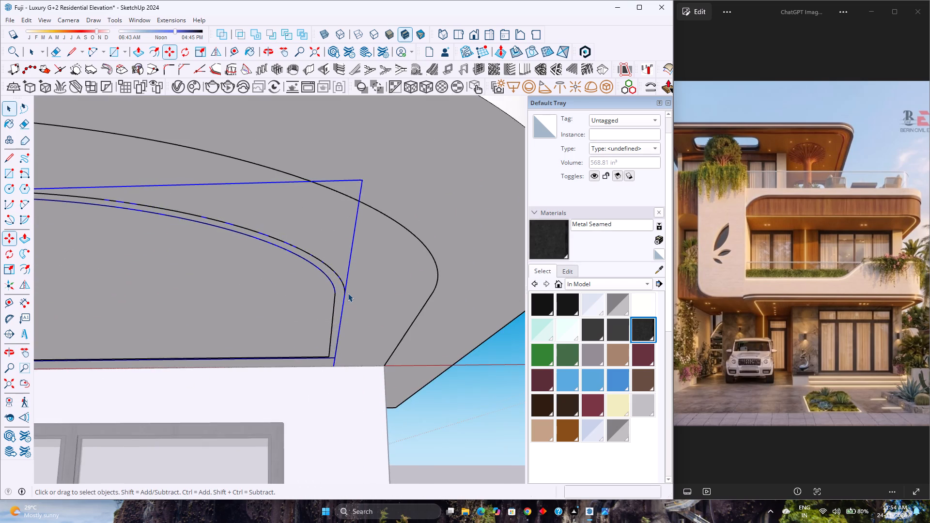
scroll(348, 293, down, 3)
key(Escape)
scroll(348, 293, down, 20)
scroll(348, 293, down, 1)
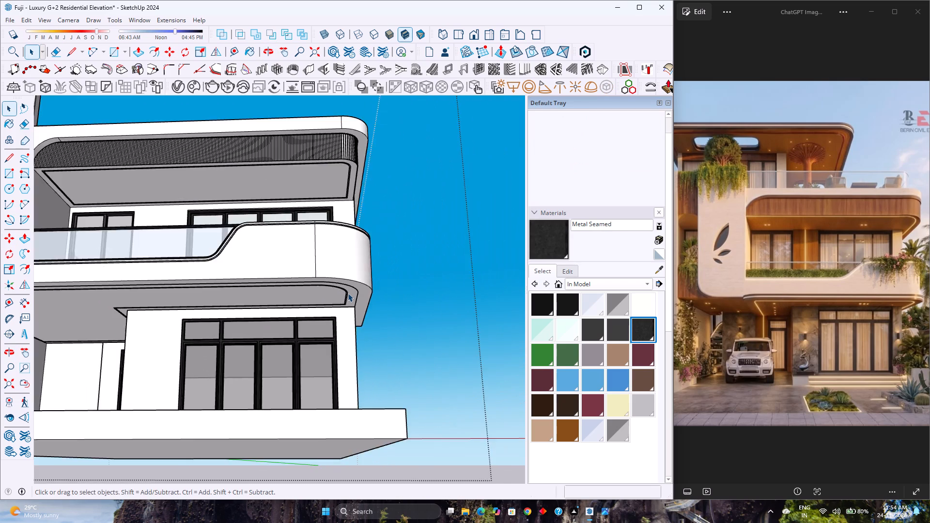
Clear the selection and save the residence model.
scroll(348, 293, down, 4)
middle_drag(415, 254, 419, 292)
middle_click(419, 292)
click(433, 266)
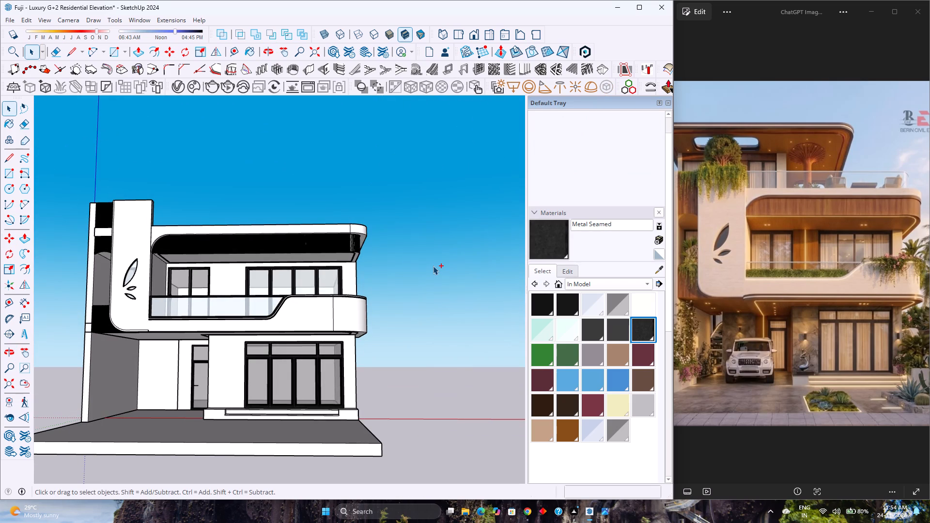
key(ctrl+s)
Hide the large ground slab beneath the house to expose the underside of the building.
middle_drag(318, 293, 400, 219)
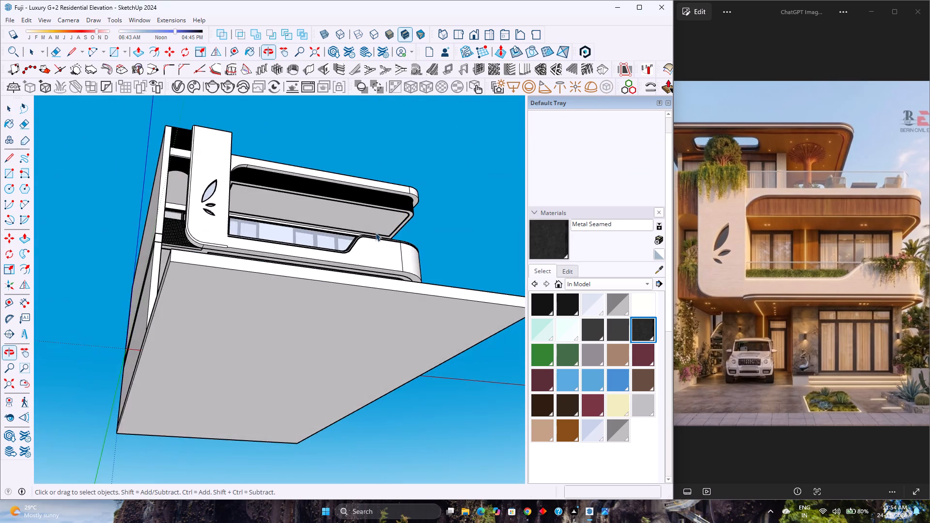
scroll(376, 233, up, 6)
middle_drag(296, 284, 286, 286)
scroll(289, 280, down, 11)
click(290, 315)
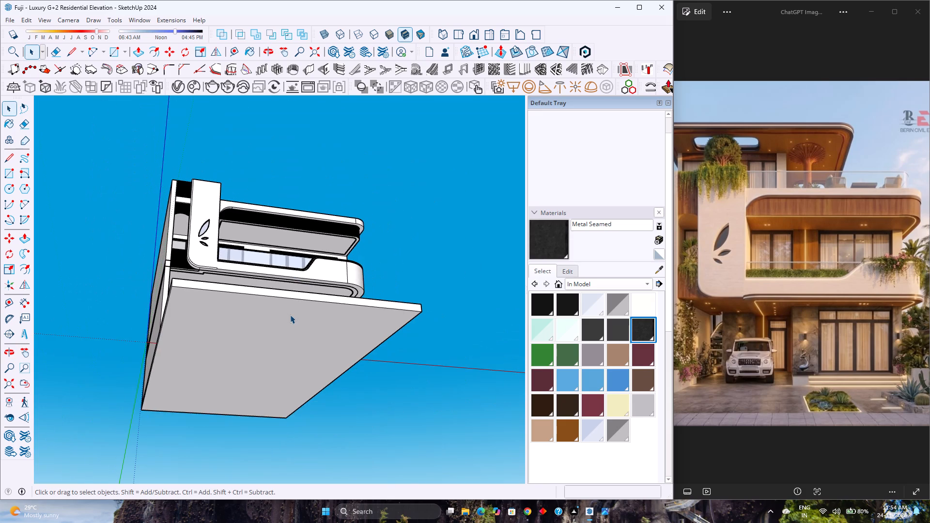
right_click(290, 315)
triple_click(252, 331)
click(252, 331)
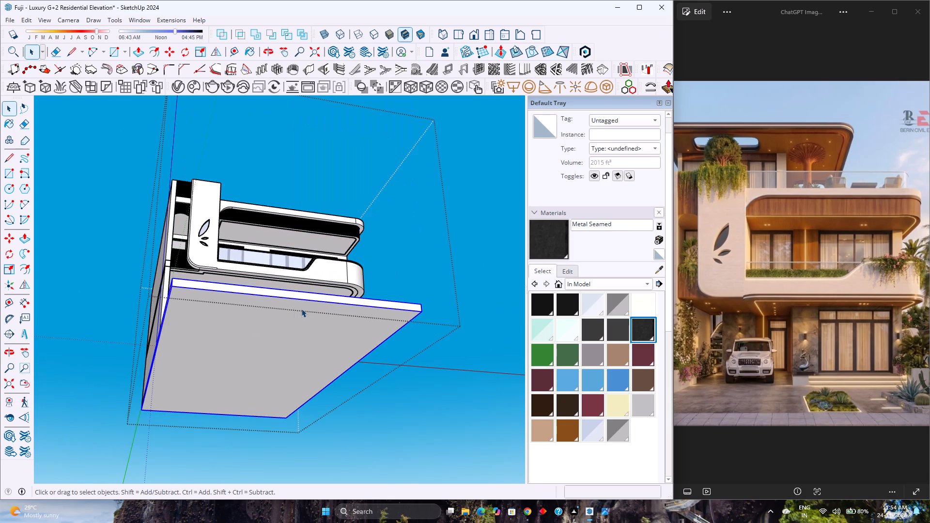
right_click(302, 316)
click(374, 429)
triple_click(302, 348)
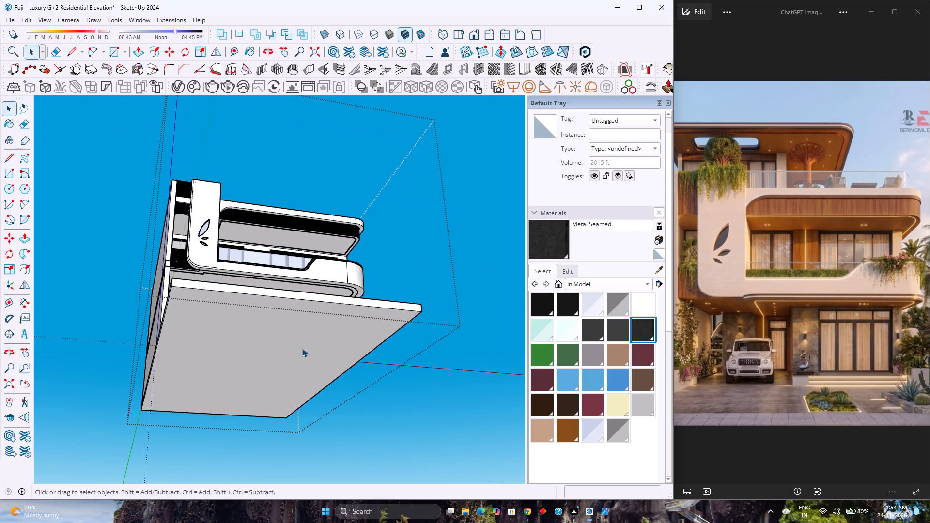
right_click(302, 348)
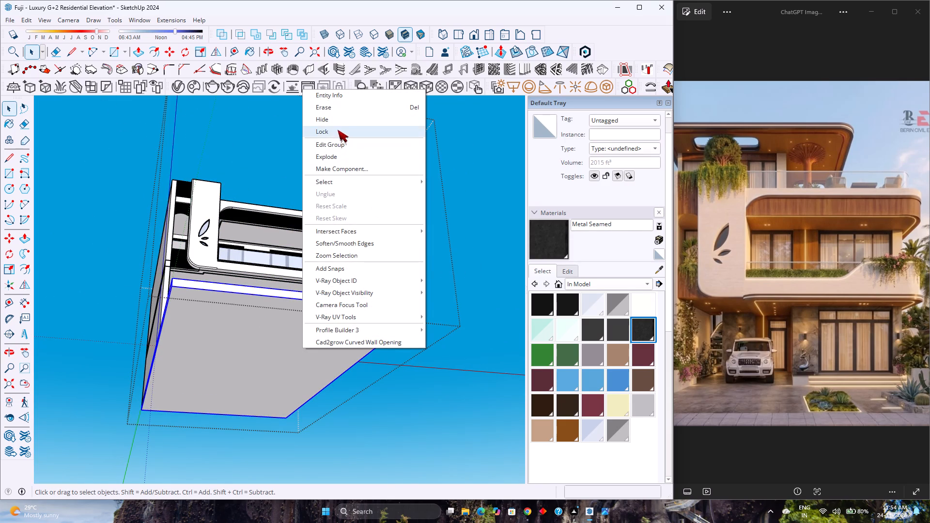
click(334, 122)
Examine the house without its ground slab from below and from the front, including the balcony soffit, ground-floor window and entrance step.
scroll(254, 286, up, 3)
middle_drag(271, 312, 200, 279)
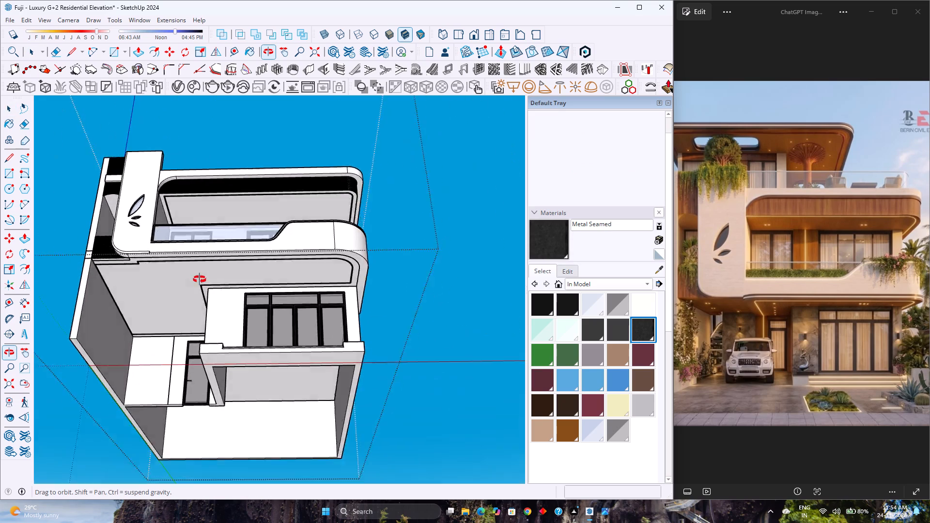
middle_drag(200, 279, 207, 327)
scroll(213, 324, down, 4)
middle_drag(267, 344, 267, 333)
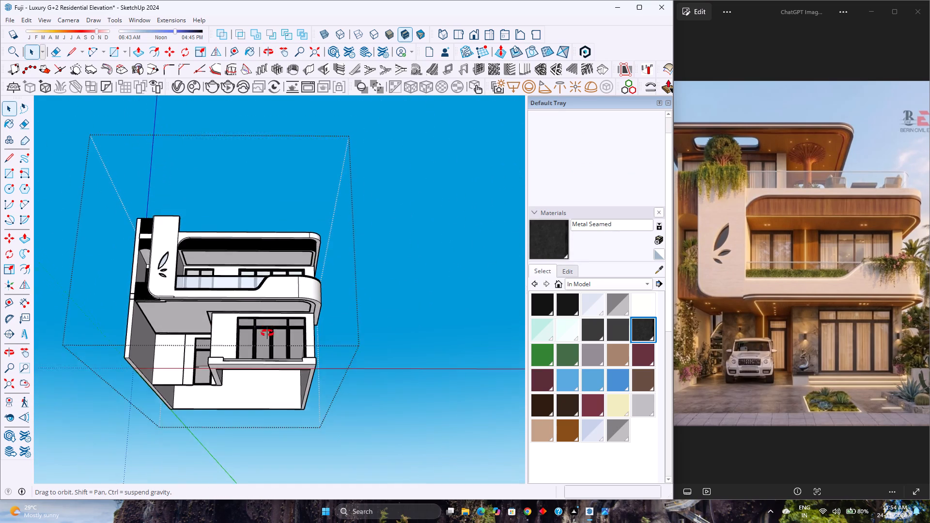
middle_drag(267, 333, 163, 522)
middle_click(164, 522)
scroll(220, 396, down, 1)
scroll(220, 396, up, 7)
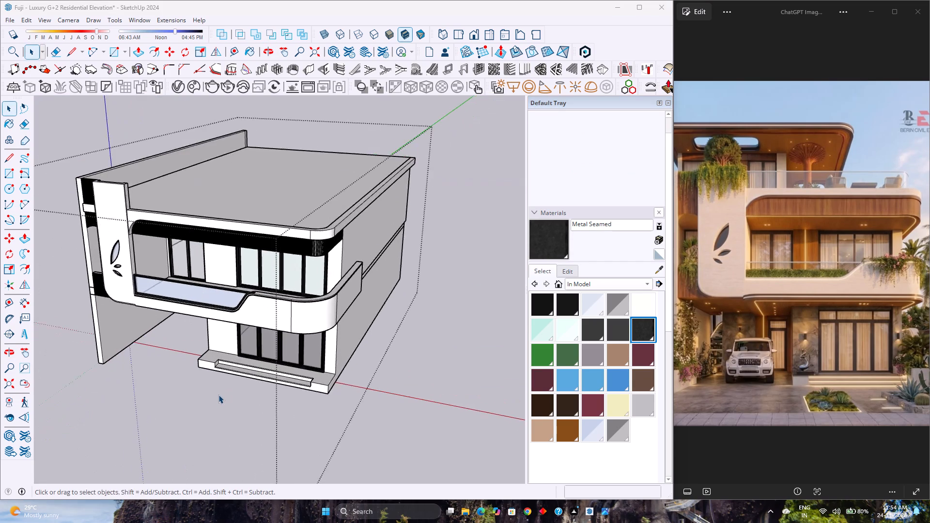
scroll(218, 395, up, 2)
middle_drag(218, 394, 325, 355)
scroll(326, 352, down, 3)
scroll(326, 350, up, 6)
scroll(326, 350, down, 5)
scroll(326, 350, up, 5)
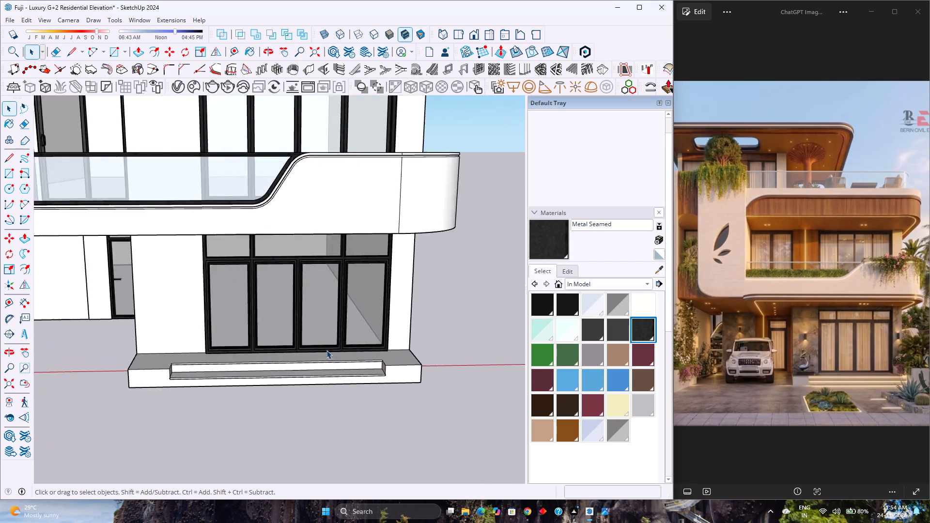
scroll(326, 350, down, 5)
scroll(326, 351, up, 5)
scroll(326, 351, down, 4)
scroll(326, 351, up, 4)
scroll(319, 351, down, 3)
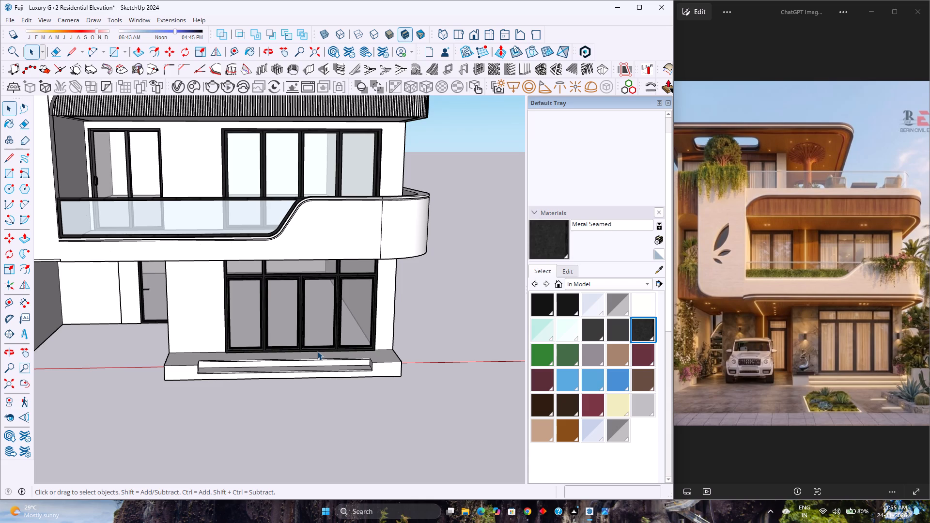
Examine the house in front view, including the slatted side bay, balcony, entrance door and ground-floor window.
scroll(230, 304, down, 5)
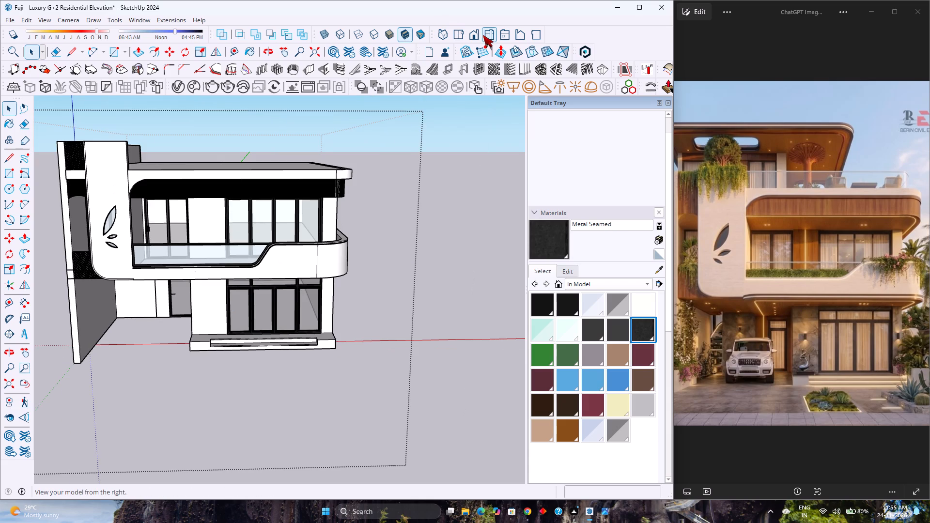
click(480, 34)
scroll(301, 329, up, 2)
scroll(301, 329, down, 2)
scroll(301, 329, up, 4)
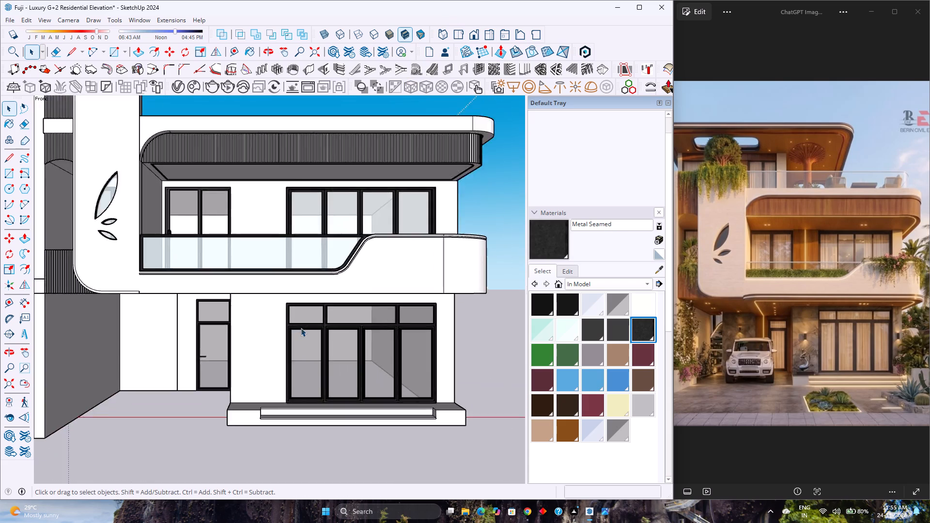
scroll(301, 328, down, 3)
right_click(301, 328)
scroll(301, 328, up, 2)
click(92, 240)
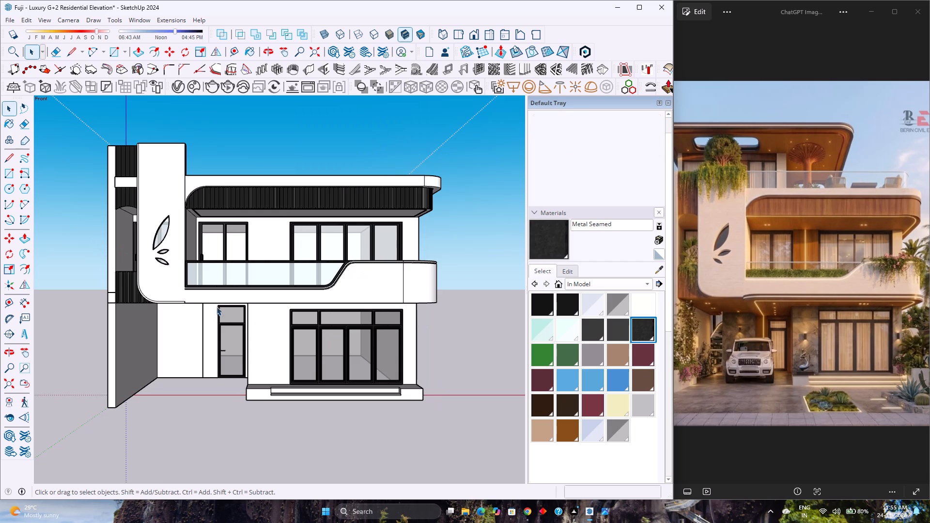
scroll(287, 316, down, 2)
scroll(287, 316, up, 3)
scroll(287, 316, down, 4)
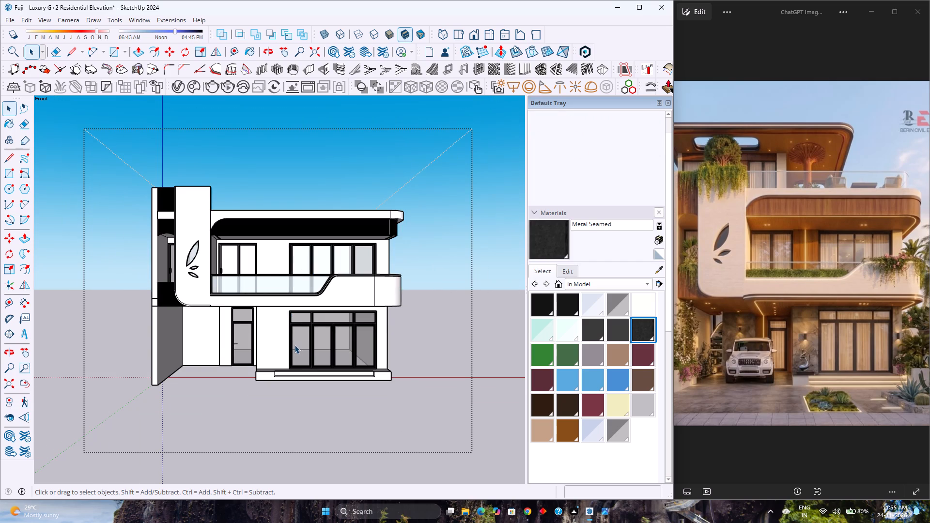
scroll(294, 344, down, 4)
scroll(294, 344, up, 5)
scroll(221, 253, up, 3)
scroll(221, 253, down, 4)
scroll(221, 253, up, 3)
scroll(221, 254, down, 2)
scroll(221, 254, up, 2)
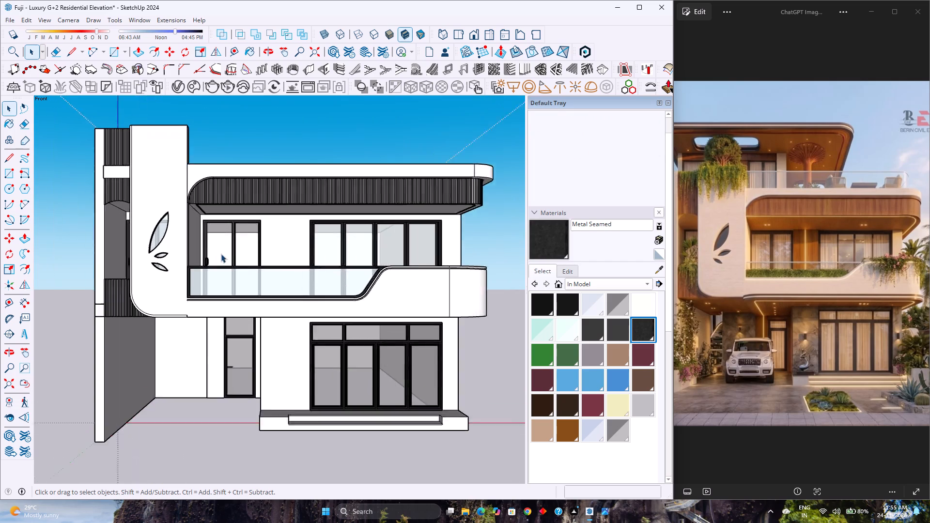
scroll(221, 254, up, 1)
scroll(90, 321, up, 8)
scroll(88, 317, down, 9)
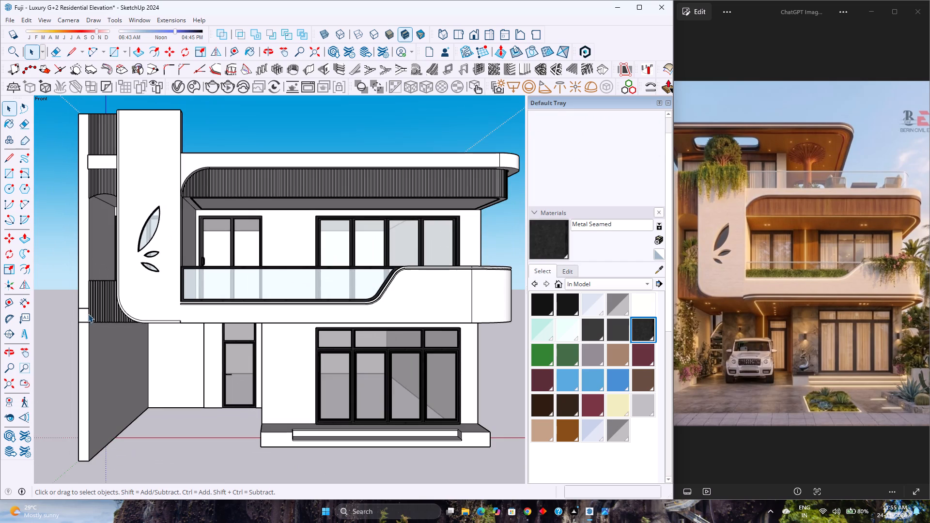
Open the group of the short horizontal band crossing the slatted side bay and draw a 1' vertical line closing its front face's end.
middle_drag(135, 234, 427, 334)
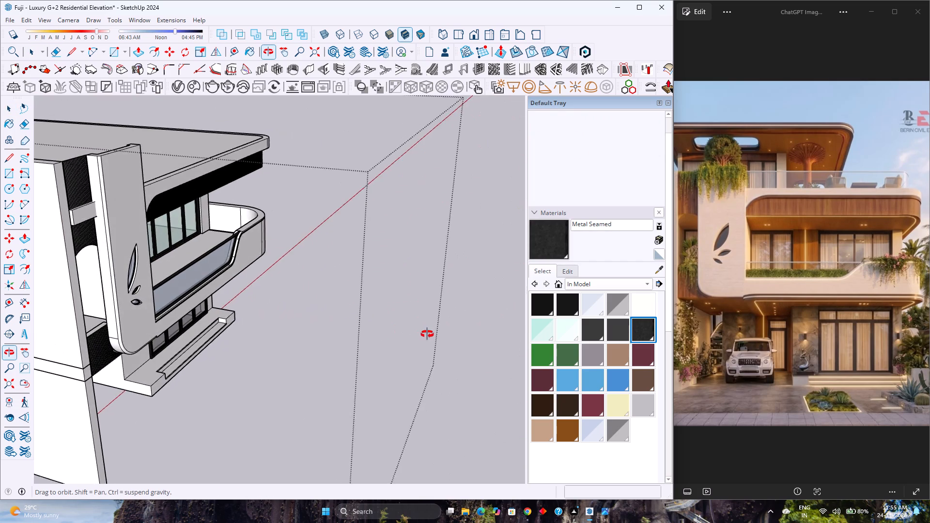
middle_drag(427, 334, 413, 334)
scroll(94, 206, up, 8)
middle_drag(93, 206, 151, 259)
scroll(150, 259, down, 4)
scroll(93, 243, up, 4)
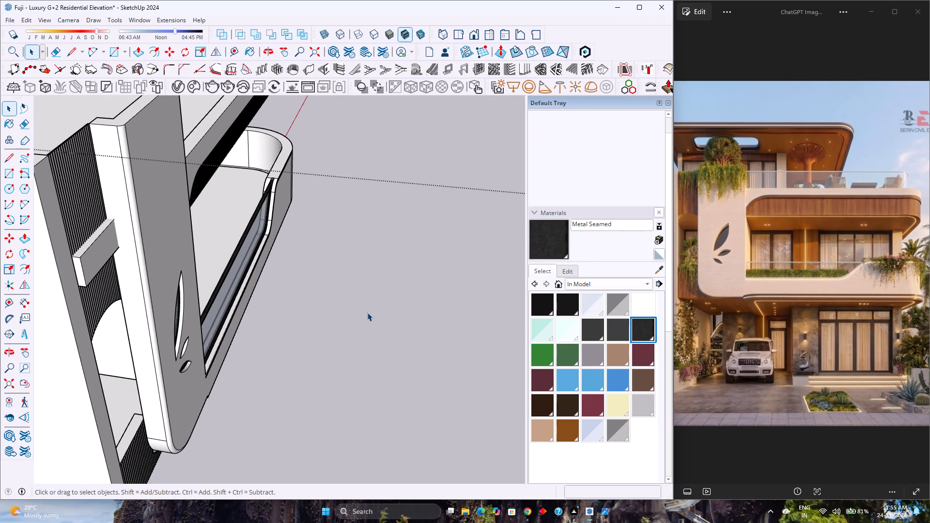
scroll(132, 277, down, 3)
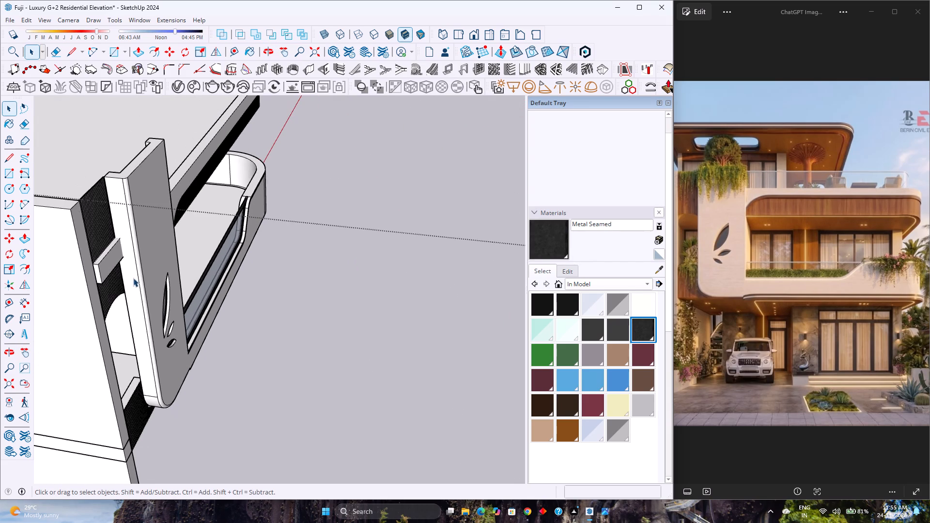
scroll(133, 278, down, 3)
shift+middle_drag(129, 276, 213, 344)
scroll(206, 344, up, 4)
double_click(197, 337)
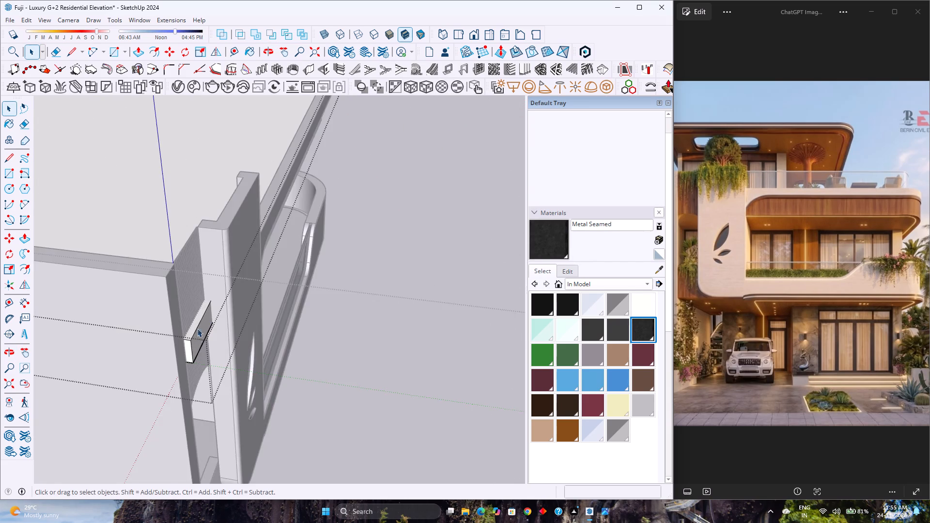
scroll(197, 326, up, 6)
middle_drag(201, 324, 66, 439)
scroll(235, 281, up, 3)
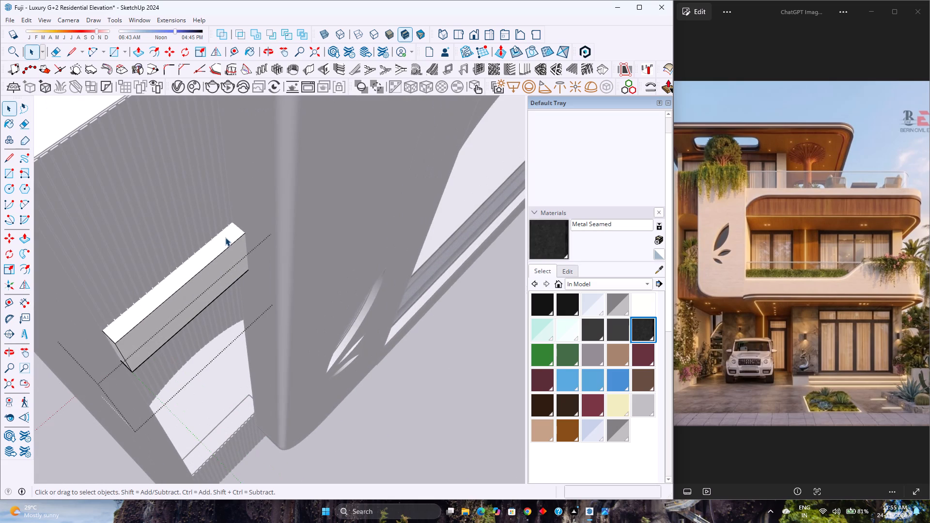
key(l)
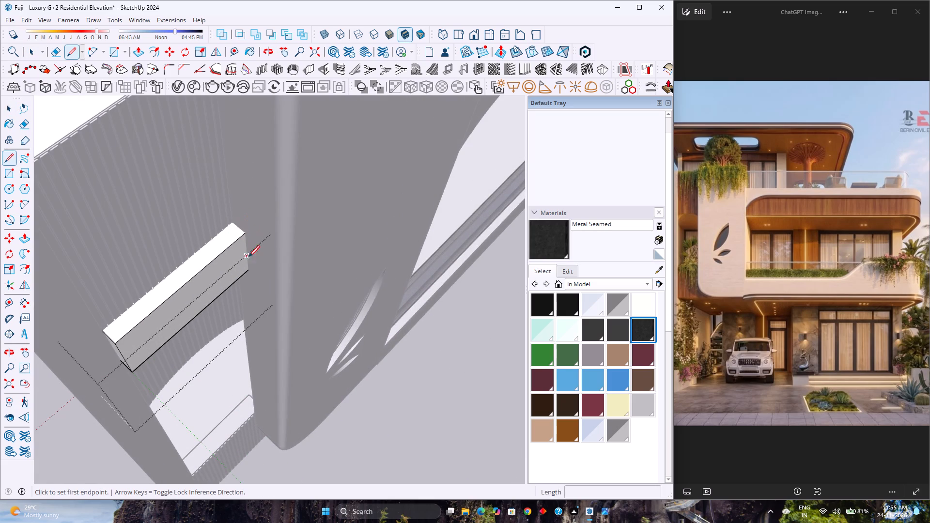
scroll(249, 269, up, 2)
middle_drag(248, 269, 206, 212)
middle_click(206, 212)
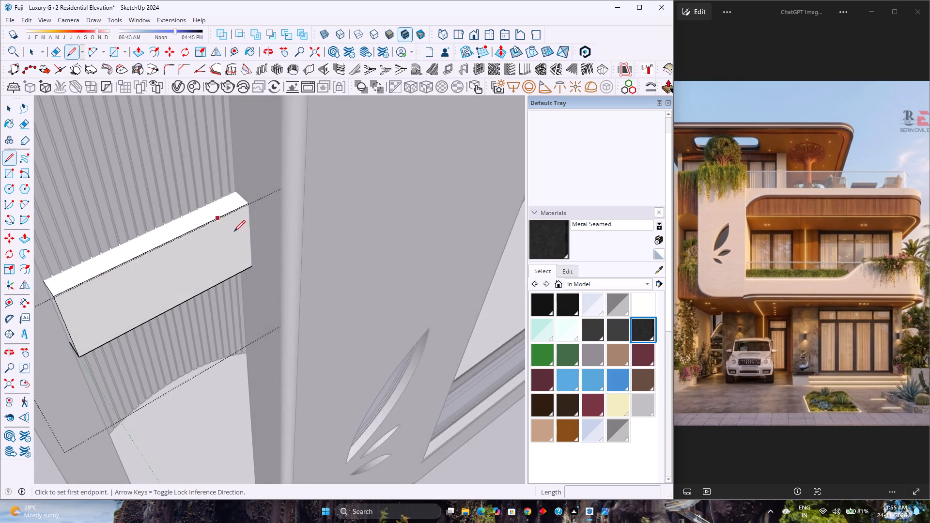
scroll(253, 271, up, 4)
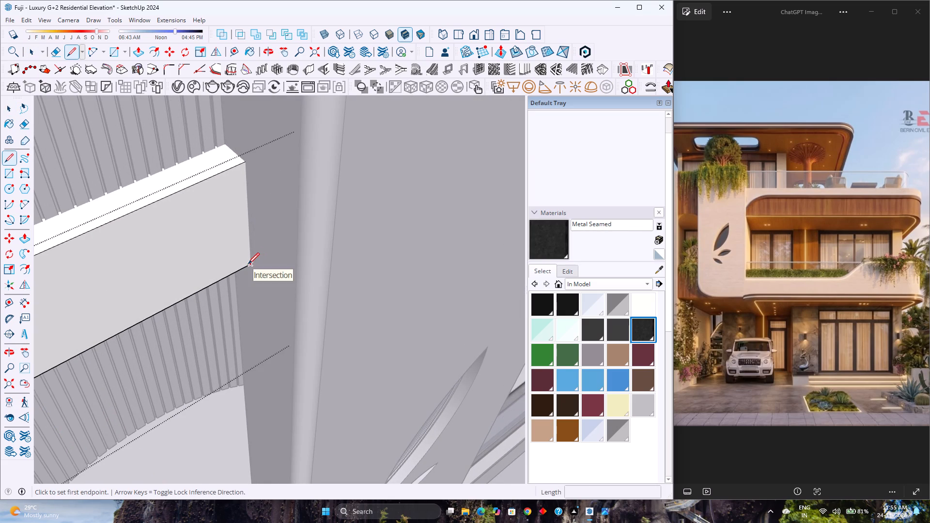
click(248, 264)
click(244, 162)
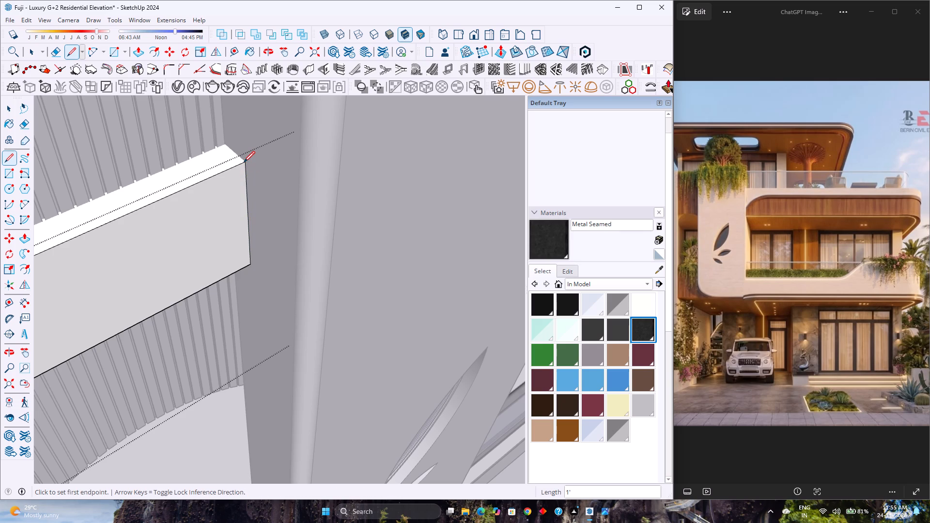
Push the band's front face back 3" toward the slatted panel.
key(p)
scroll(200, 234, up, 1)
scroll(200, 234, down, 12)
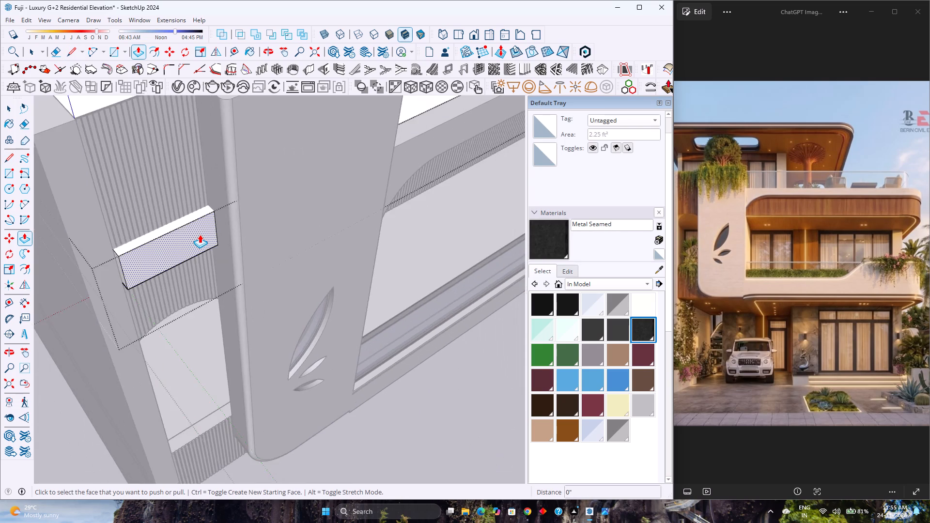
scroll(200, 234, down, 5)
click(199, 235)
middle_drag(130, 244, 240, 316)
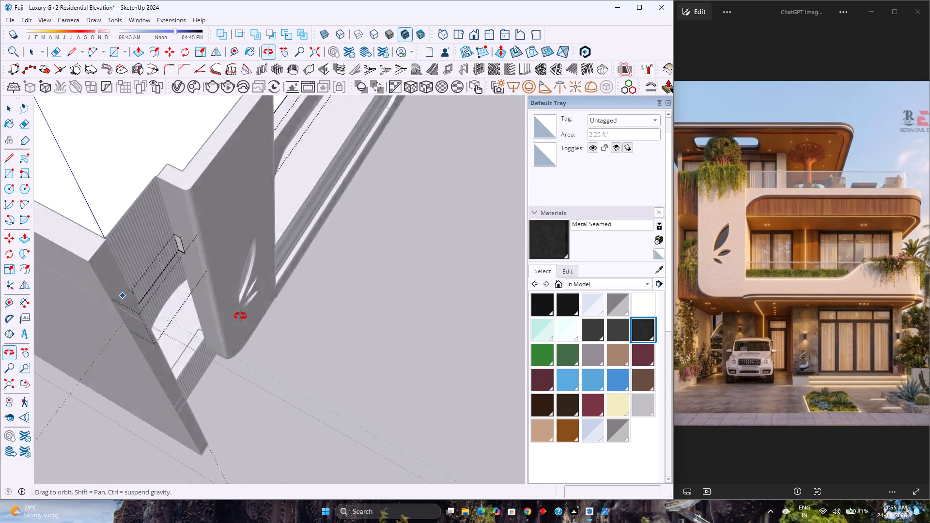
middle_drag(240, 316, 534, 322)
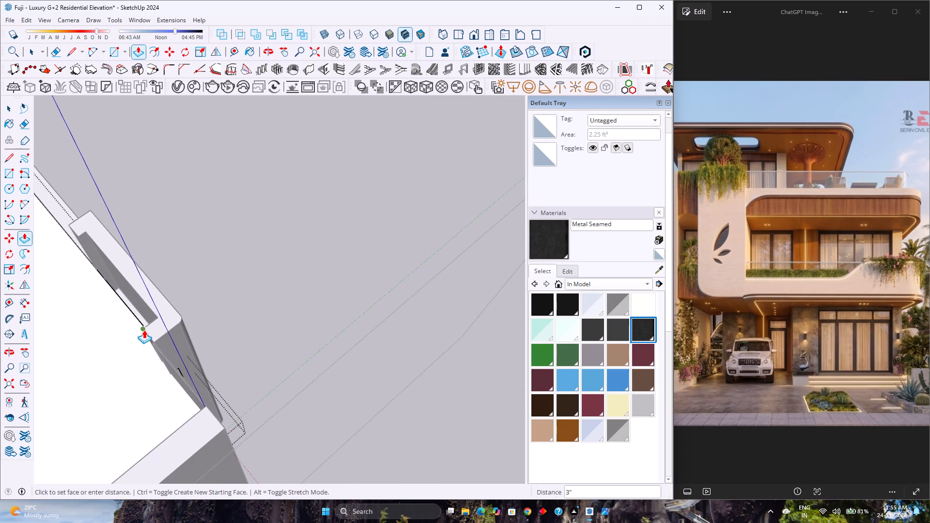
click(144, 330)
Push the band's remaining face back another 1/2" and push away its leftover end face to clear the band from the bay.
middle_drag(202, 344, 69, 334)
shift+middle_drag(147, 329, 280, 385)
middle_drag(268, 388, 258, 388)
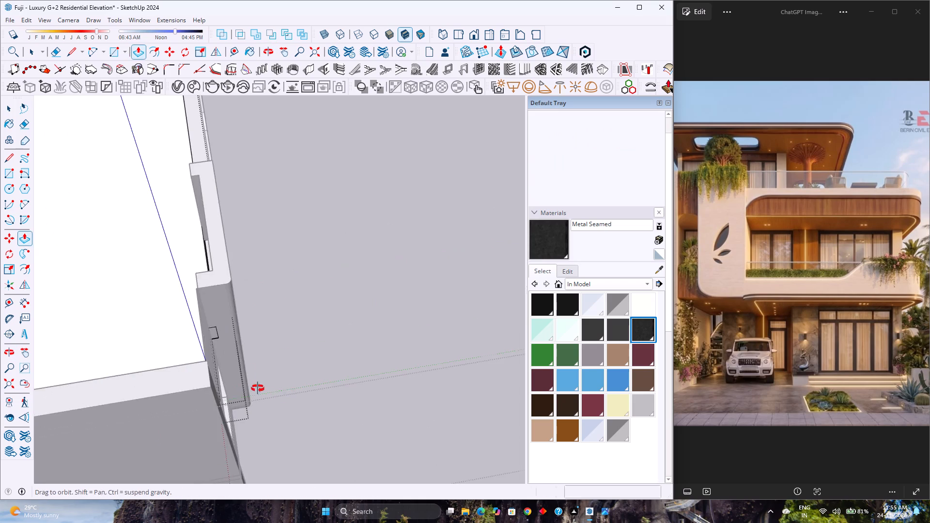
middle_drag(258, 388, 122, 354)
shift+middle_drag(174, 332, 346, 400)
shift+middle_click(346, 400)
scroll(282, 263, up, 11)
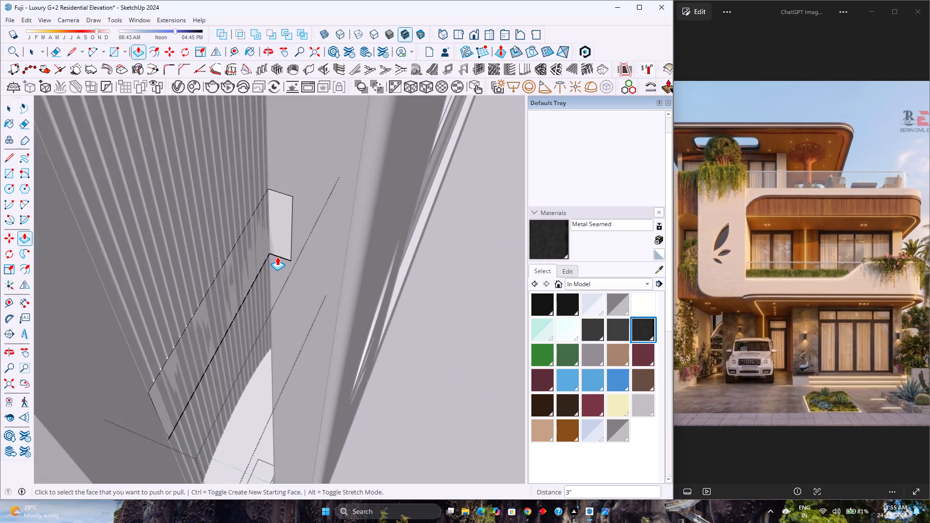
scroll(277, 257, up, 4)
scroll(227, 292, up, 2)
click(224, 290)
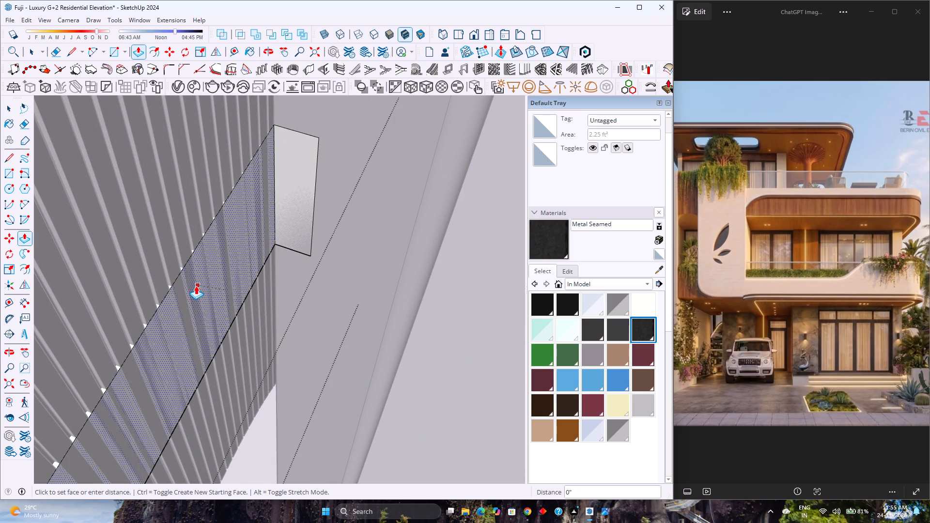
middle_drag(201, 288, 577, 319)
scroll(283, 308, down, 6)
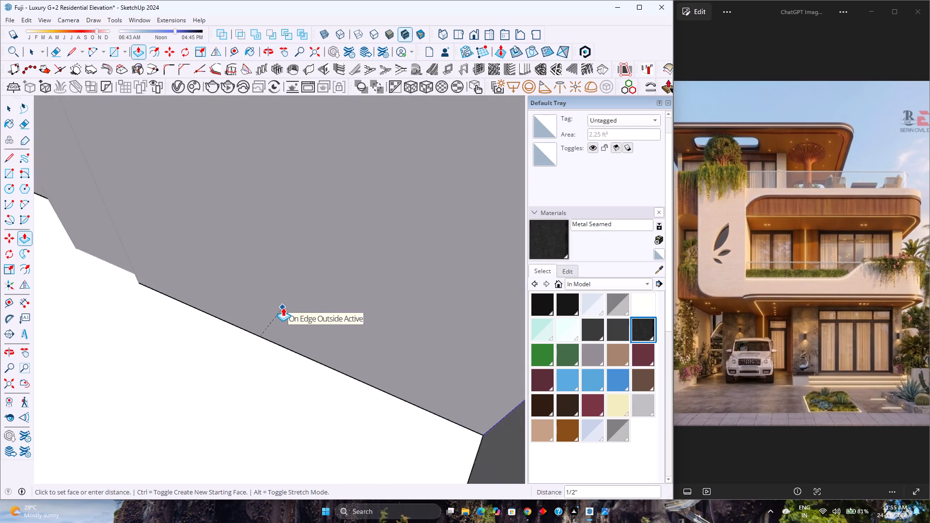
scroll(283, 308, down, 7)
middle_drag(276, 296, 339, 350)
click(255, 291)
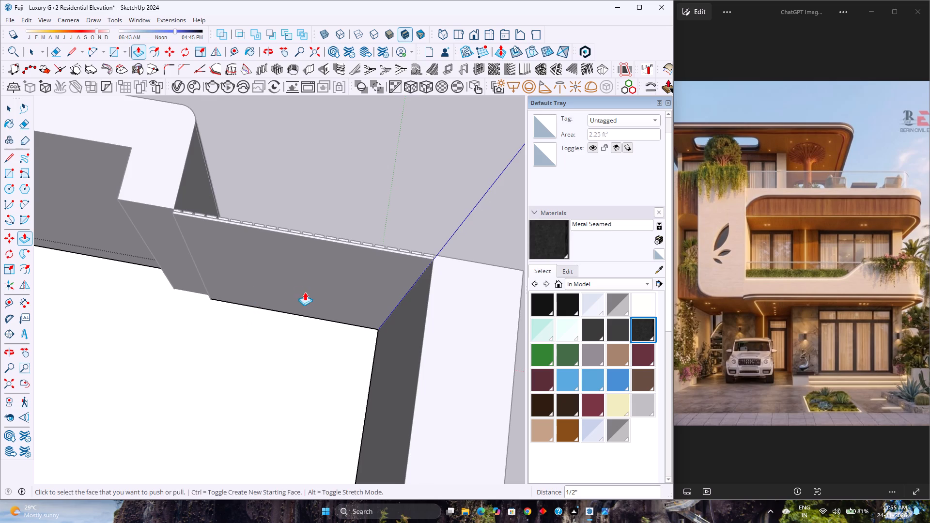
middle_drag(305, 292, 0, 302)
middle_click(0, 302)
scroll(300, 248, up, 8)
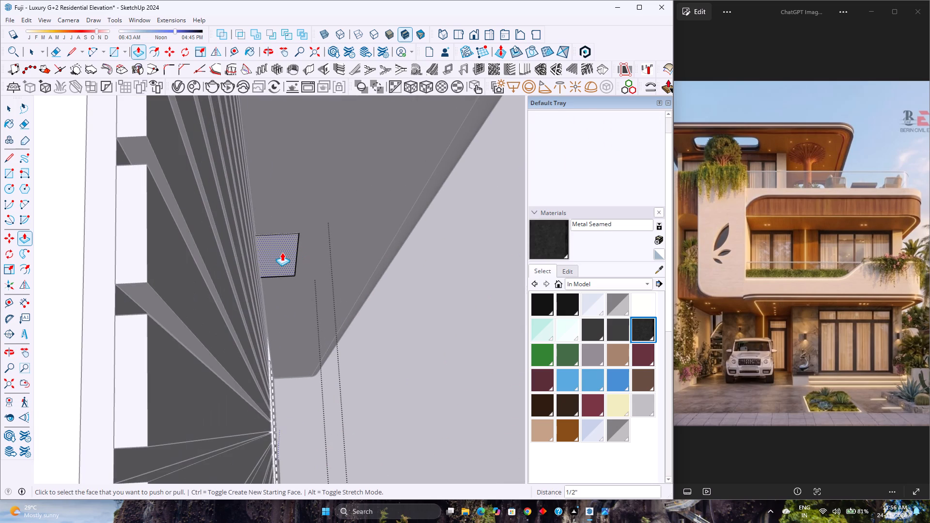
double_click(282, 252)
middle_drag(310, 256, 108, 261)
middle_click(108, 261)
Examine the slatted side bay and the surrounding slab edges from several angles, and close the open group.
scroll(234, 276, down, 8)
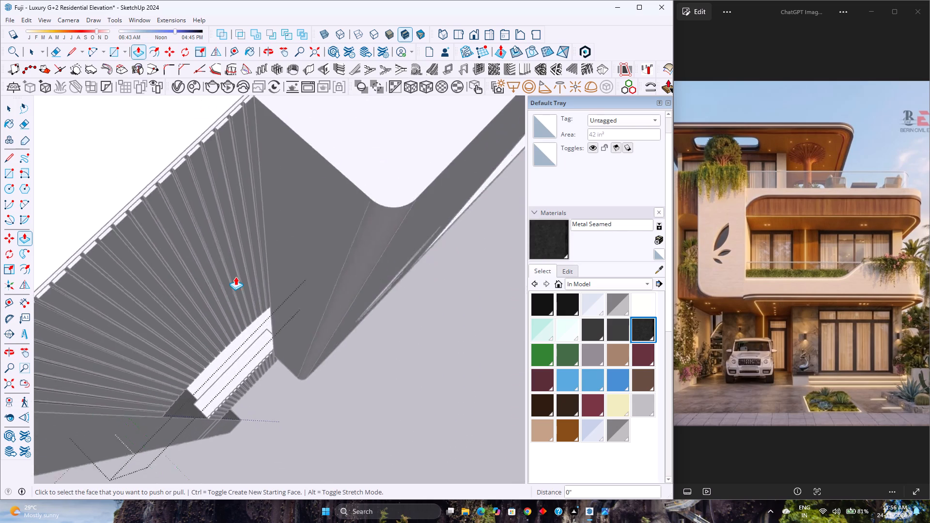
scroll(235, 277, down, 2)
middle_drag(279, 273, 7, 289)
middle_drag(3, 292, 0, 394)
middle_click(0, 395)
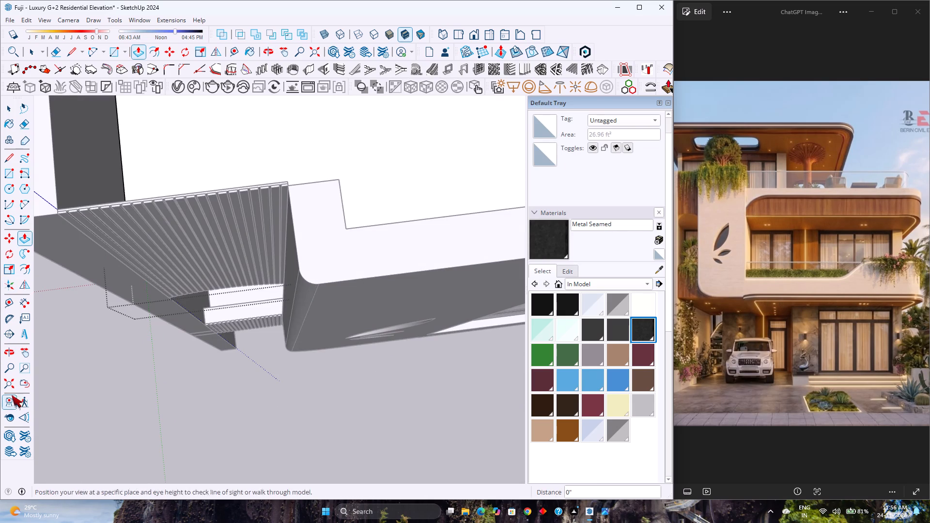
scroll(383, 274, down, 3)
shift+middle_drag(382, 266, 81, 379)
scroll(104, 334, up, 2)
middle_click(111, 338)
middle_drag(113, 341, 128, 371)
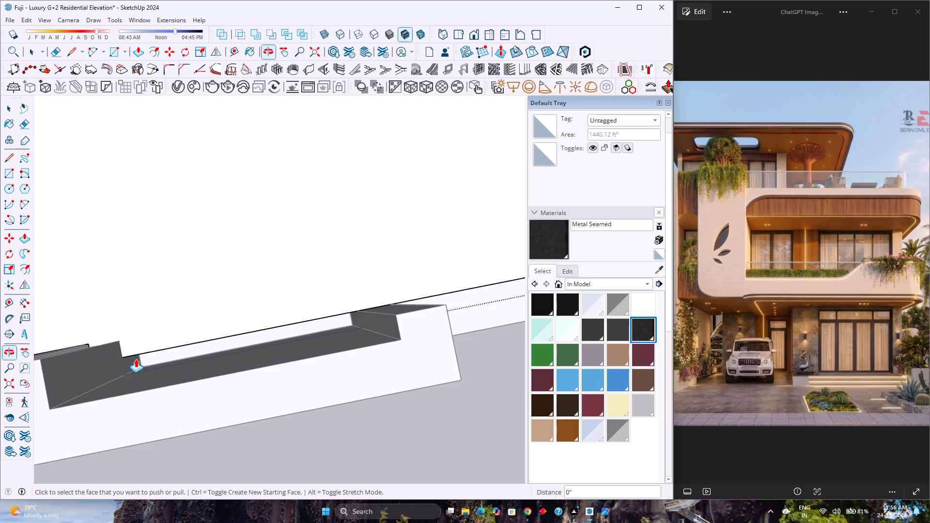
scroll(139, 354, up, 8)
middle_drag(114, 367, 318, 243)
middle_click(318, 243)
scroll(319, 243, down, 5)
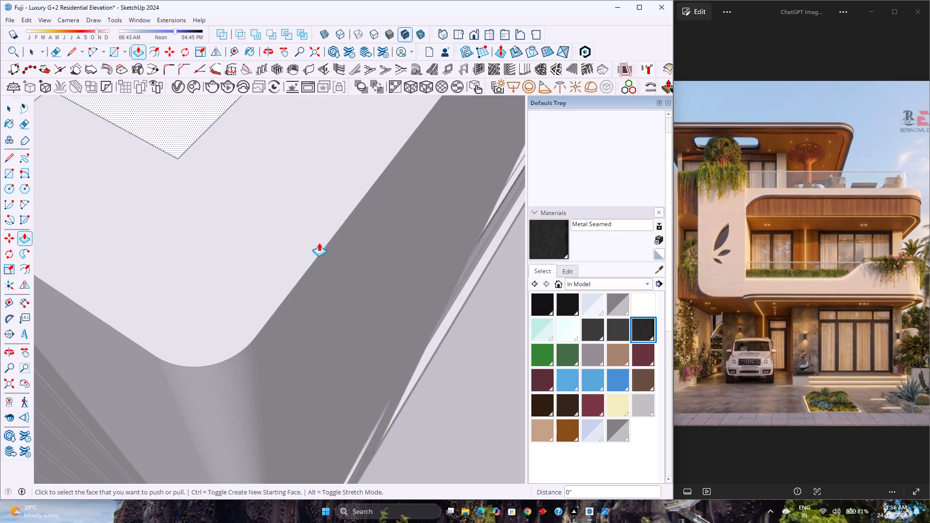
scroll(319, 243, down, 17)
key(space)
scroll(319, 243, up, 1)
scroll(319, 243, down, 5)
key(Escape)
Return to the front view of the house and save the model.
scroll(312, 261, up, 3)
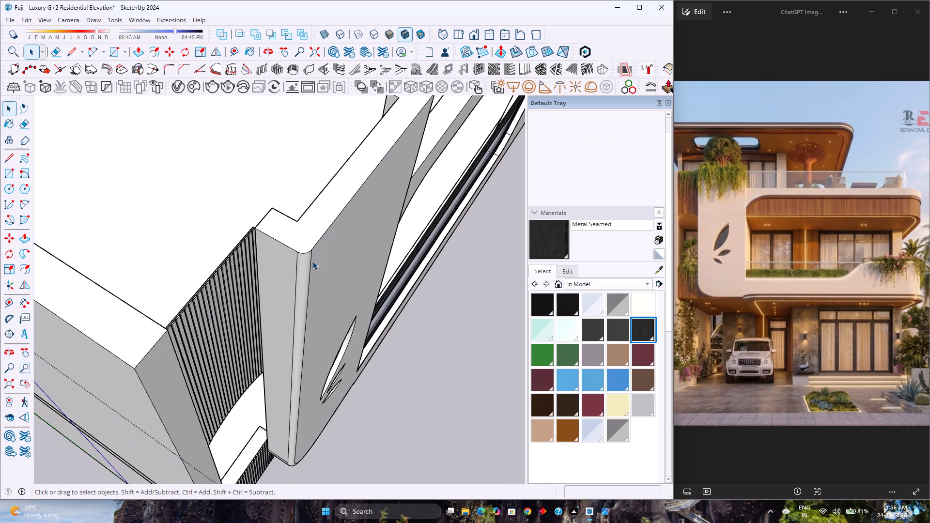
scroll(312, 261, down, 4)
middle_drag(317, 285, 215, 257)
scroll(232, 255, down, 4)
scroll(290, 292, down, 3)
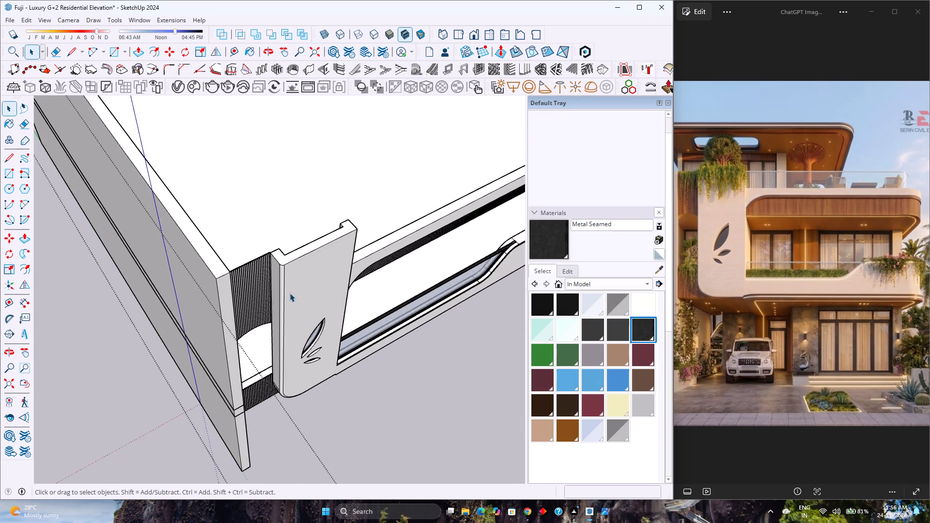
middle_drag(303, 342, 201, 264)
scroll(210, 263, down, 2)
click(475, 39)
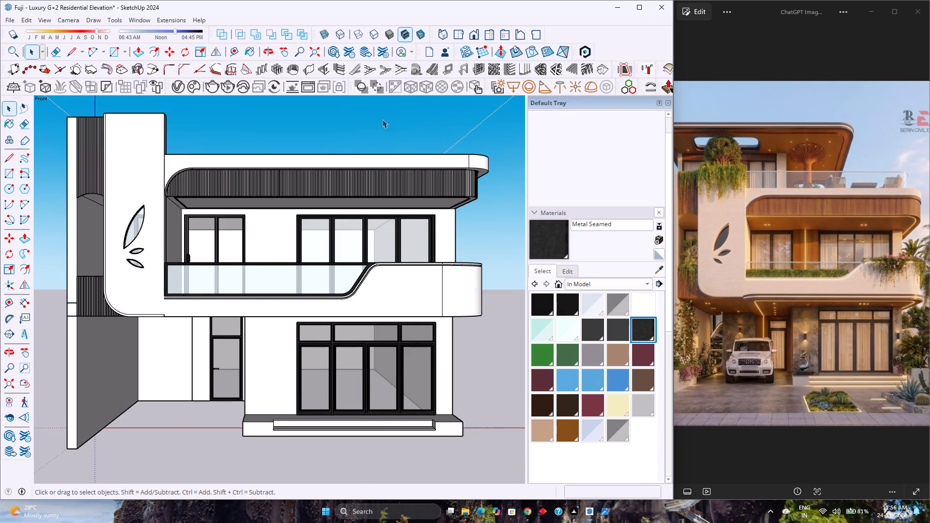
scroll(353, 203, down, 1)
key(ctrl+s)
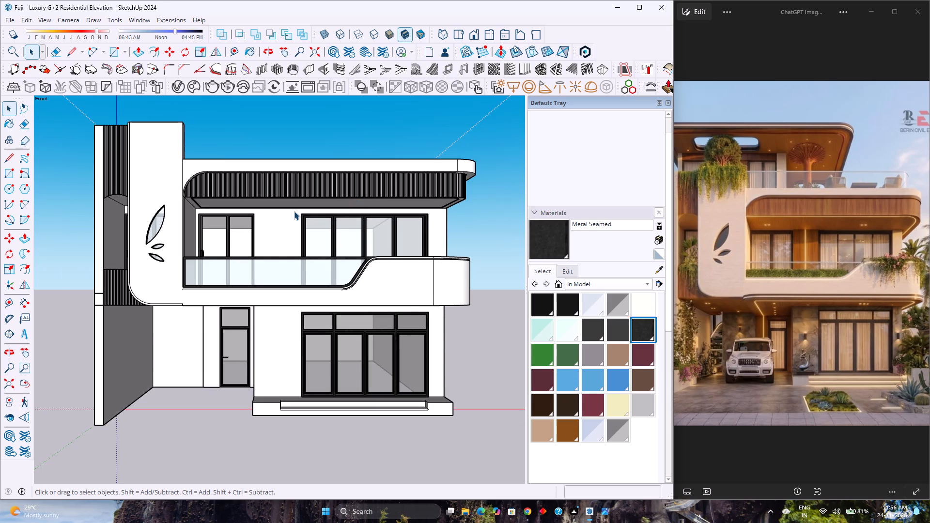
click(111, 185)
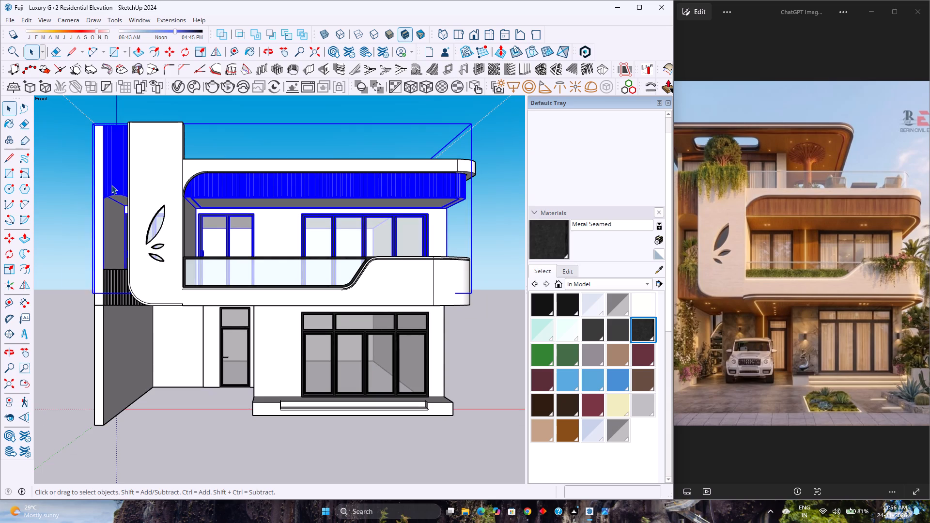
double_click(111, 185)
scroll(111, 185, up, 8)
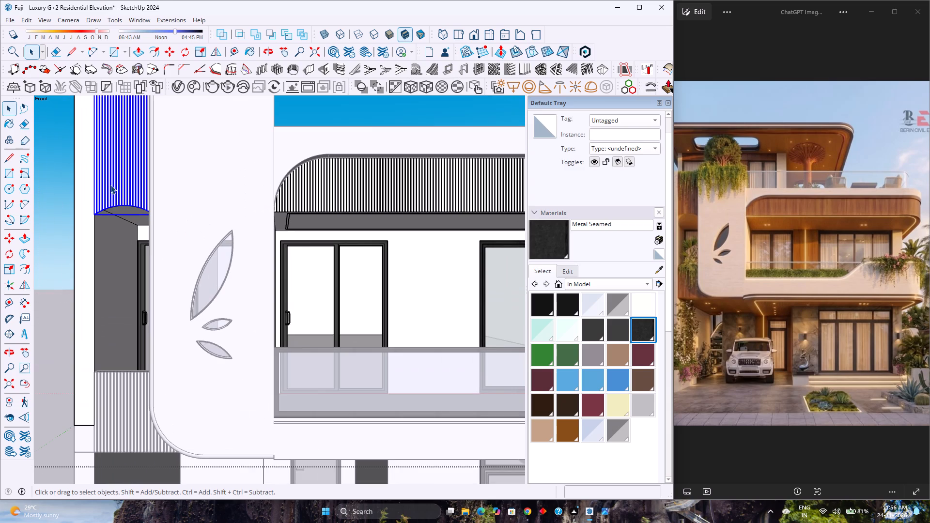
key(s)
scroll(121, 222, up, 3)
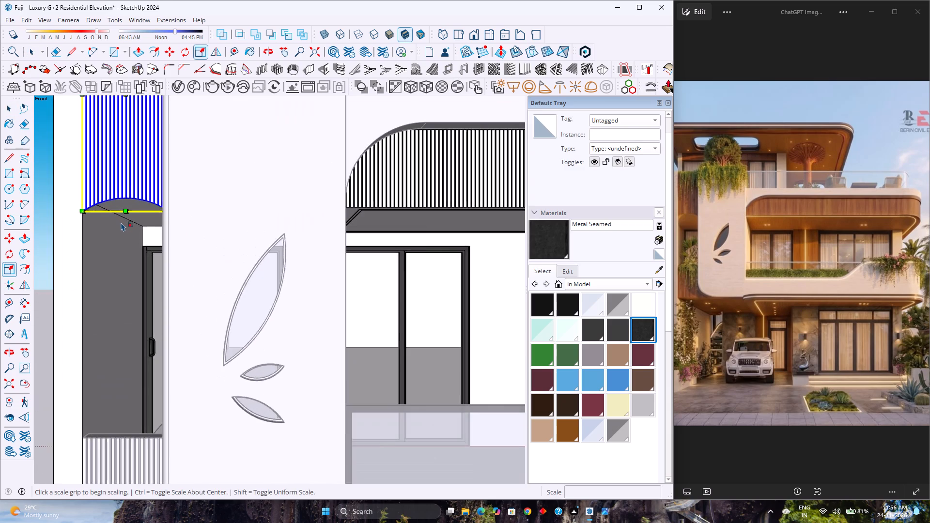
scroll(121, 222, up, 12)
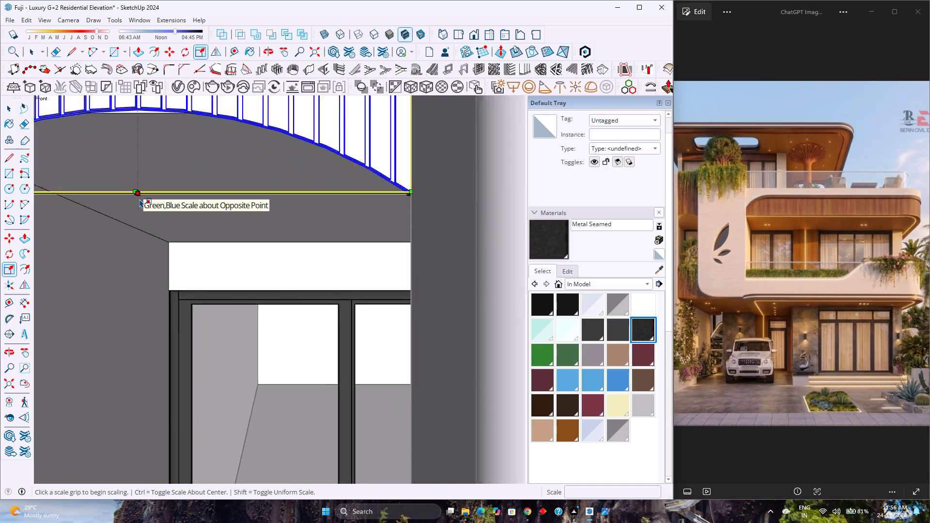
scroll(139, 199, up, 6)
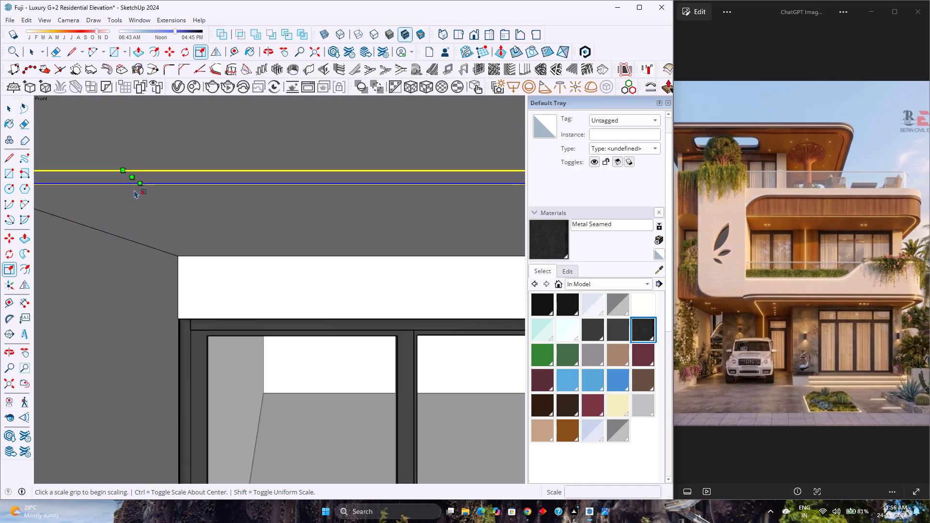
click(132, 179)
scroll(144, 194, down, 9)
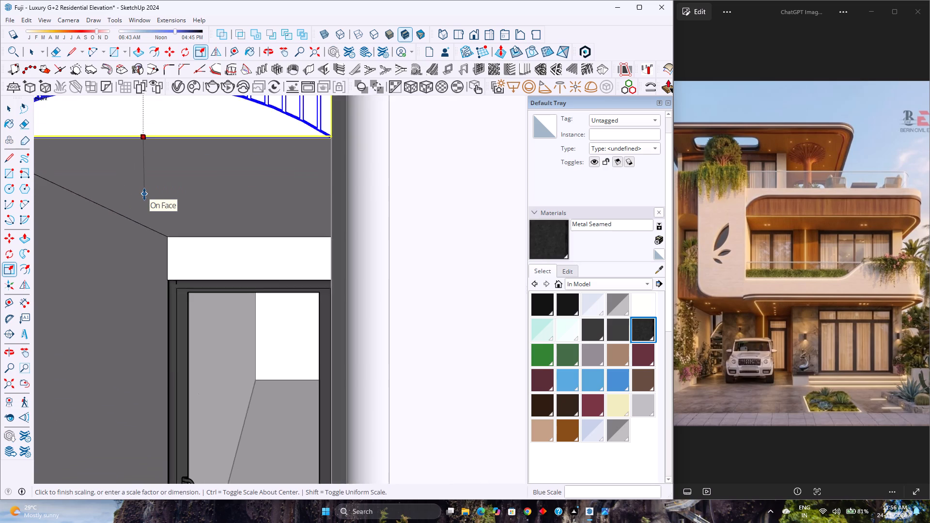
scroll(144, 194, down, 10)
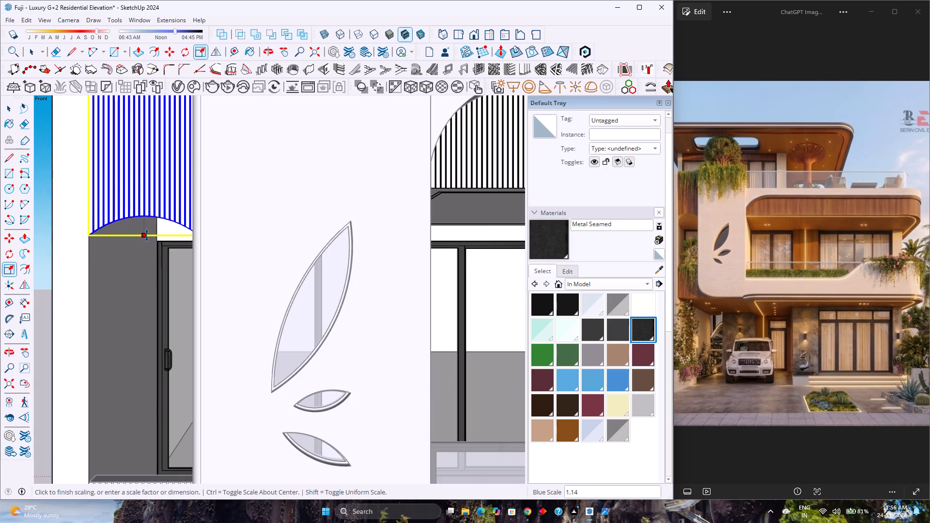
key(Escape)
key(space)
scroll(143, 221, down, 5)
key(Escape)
Examine the upper slatted panel between the side wall and the leaf-cutout wall from above.
scroll(158, 224, down, 11)
middle_drag(172, 166, 180, 172)
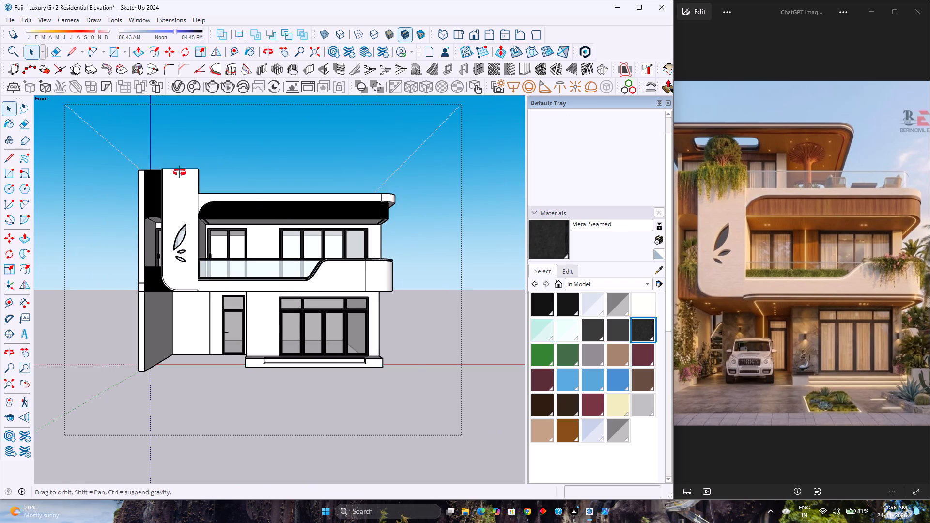
middle_drag(180, 172, 266, 327)
middle_click(266, 327)
scroll(208, 327, up, 12)
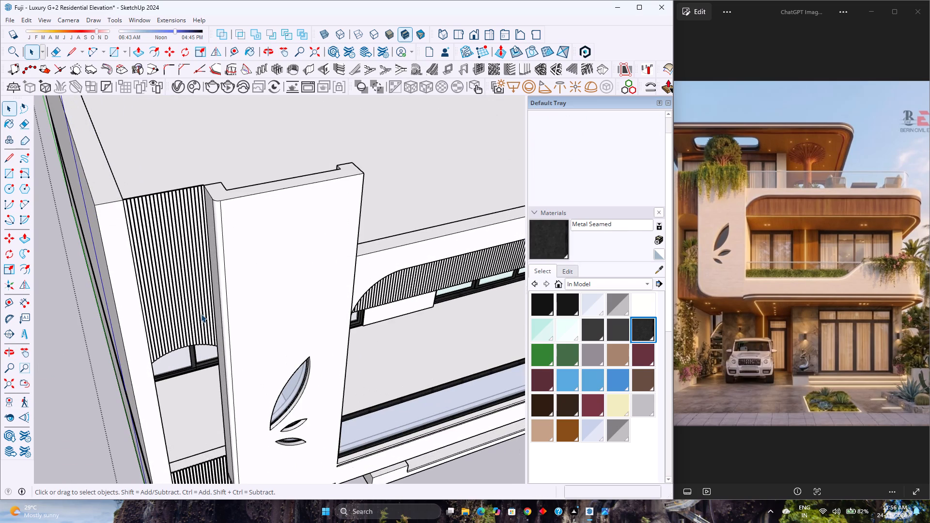
scroll(201, 314, down, 4)
scroll(202, 314, up, 6)
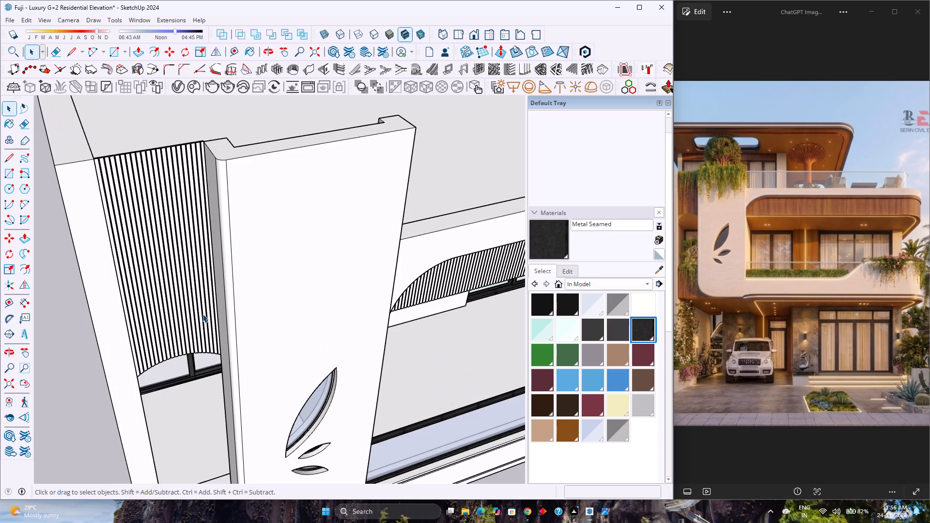
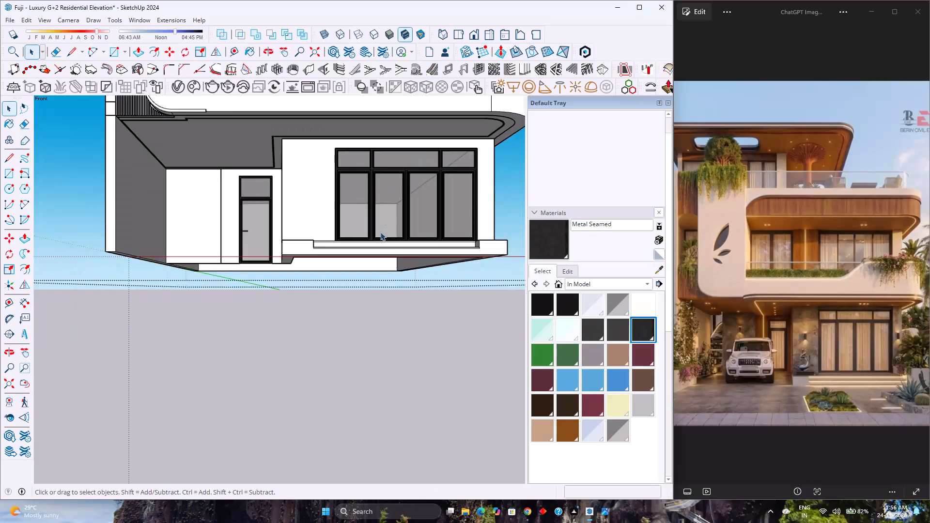
Examine the house model's front facade, balconies and roof slab from above.
middle_drag(366, 194, 285, 311)
middle_click(285, 311)
scroll(284, 305, down, 2)
middle_click(265, 281)
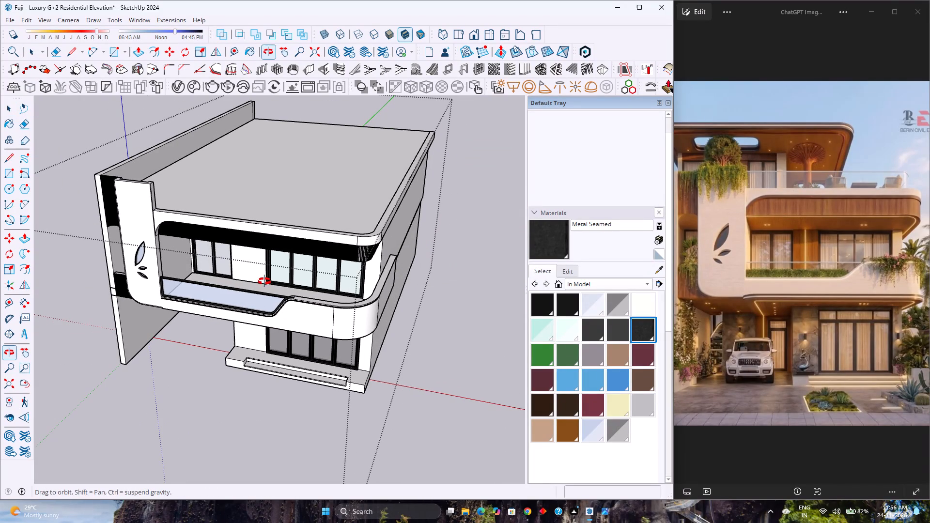
scroll(286, 287, up, 1)
middle_click(282, 286)
middle_click(284, 289)
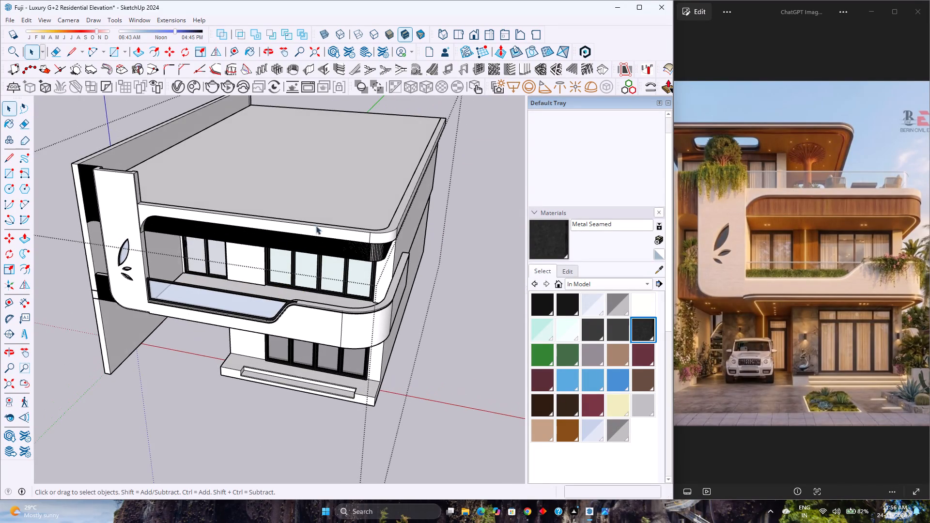
scroll(316, 216, up, 1)
middle_drag(316, 216, 287, 253)
middle_click(287, 253)
scroll(287, 250, up, 2)
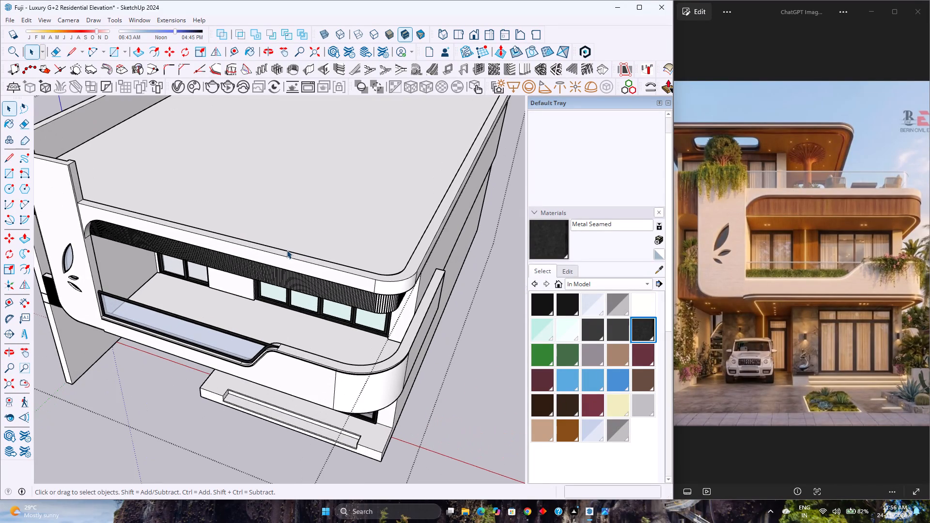
middle_drag(286, 250, 248, 283)
middle_click(248, 283)
scroll(263, 249, down, 6)
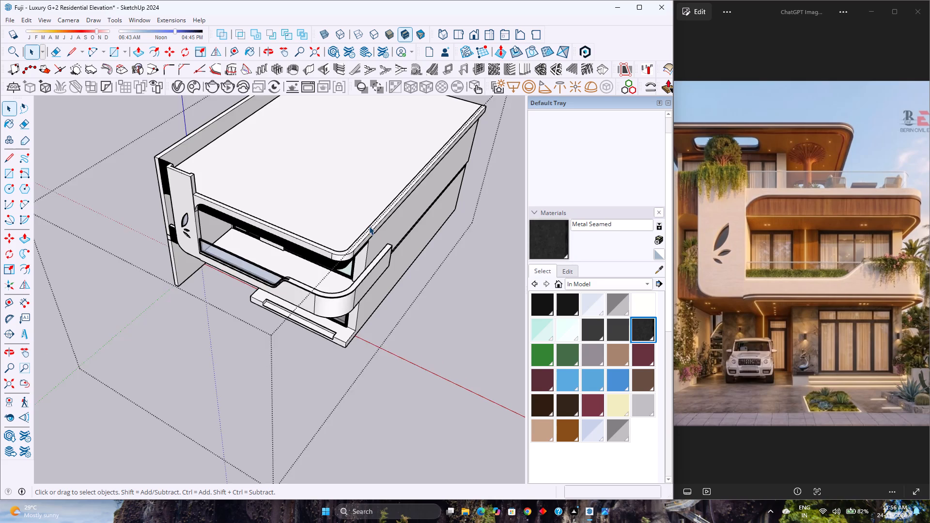
scroll(369, 226, up, 3)
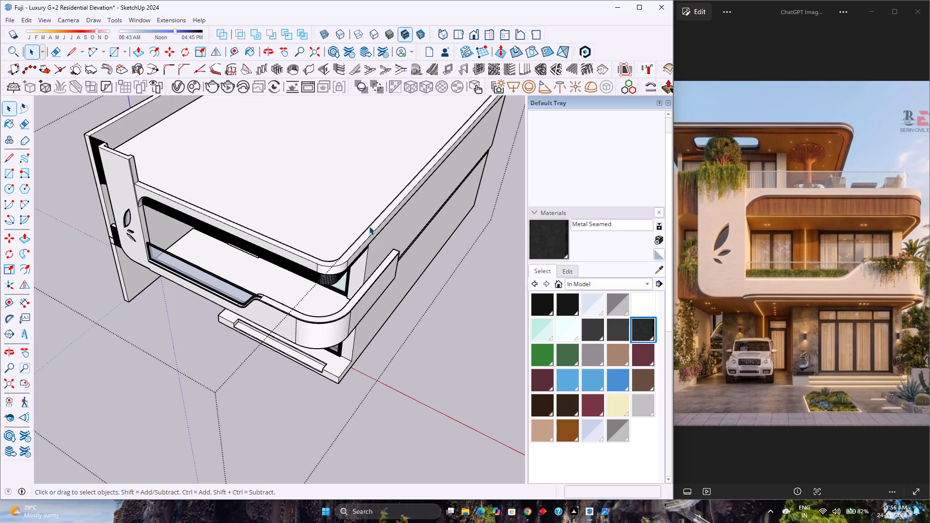
scroll(368, 226, down, 2)
scroll(368, 226, up, 2)
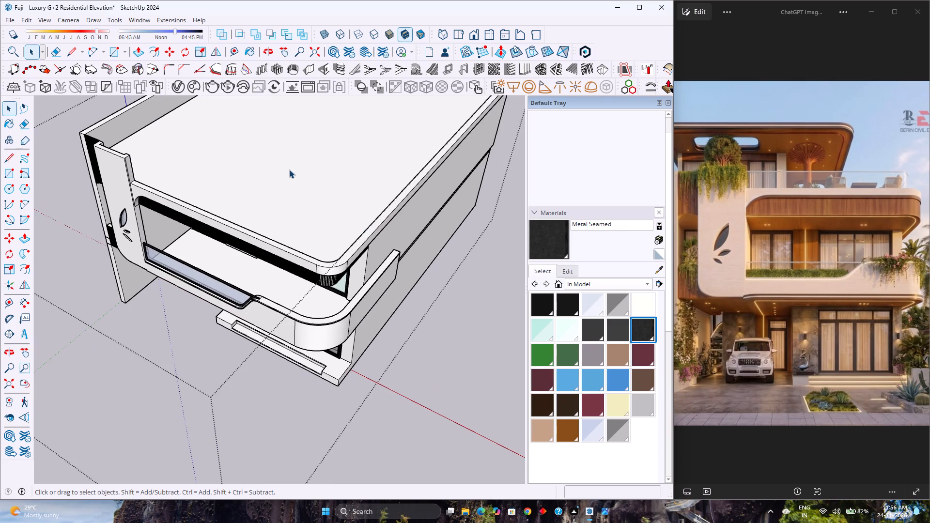
Open the wall group and draw a 9" line along the base of the parapet's end face at the rear roof corner.
scroll(289, 169, down, 4)
middle_drag(310, 161, 192, 224)
scroll(193, 224, down, 6)
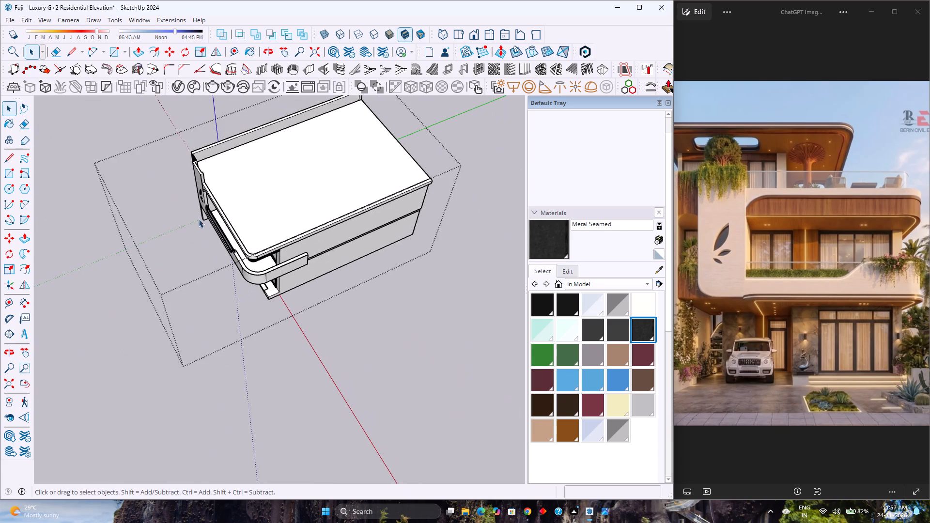
scroll(201, 217, down, 3)
scroll(340, 133, up, 11)
click(318, 127)
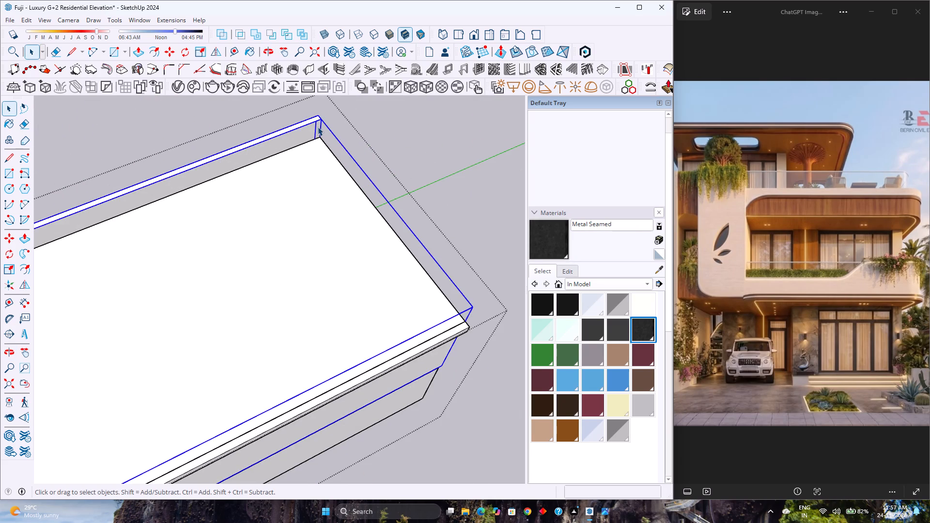
double_click(318, 127)
scroll(318, 127, up, 7)
click(317, 127)
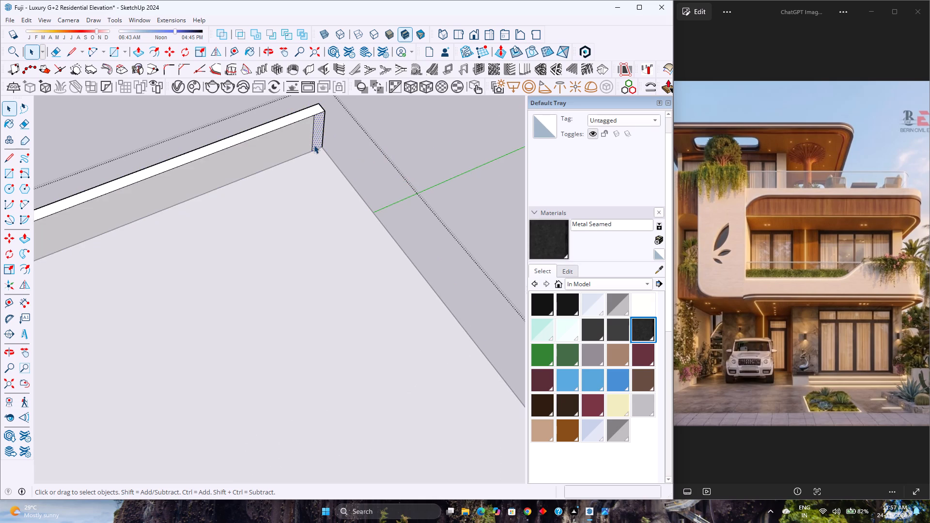
scroll(314, 146, up, 9)
click(70, 55)
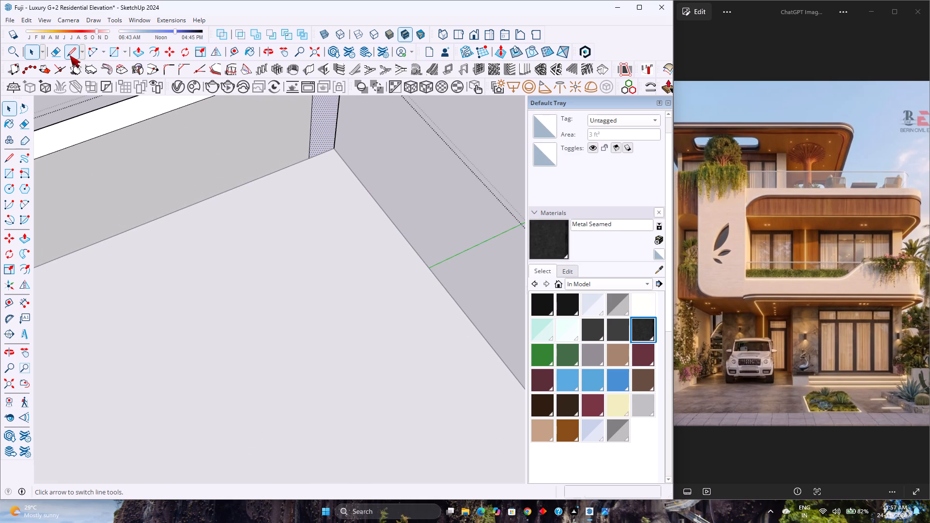
click(308, 158)
click(337, 152)
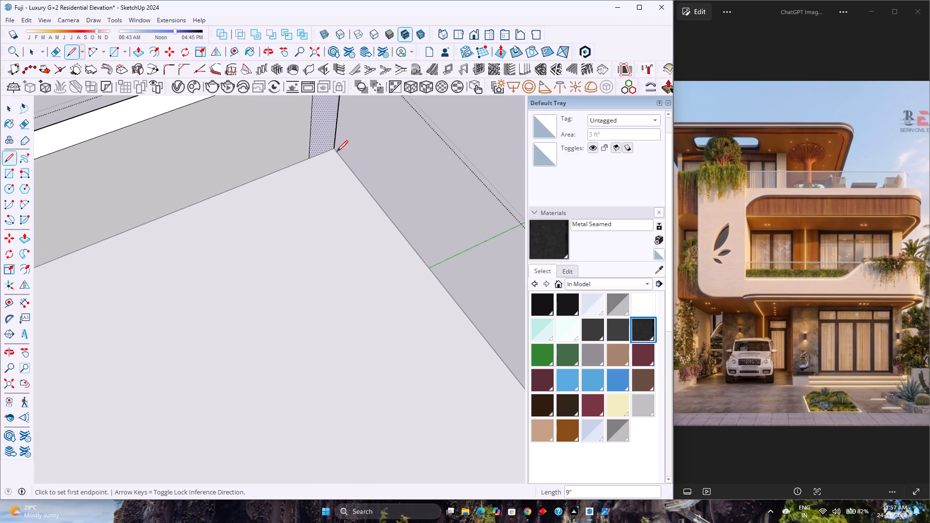
Push/Pull the parapet end face 31' 3" along the roof's rear edge to the opposite corner.
key(p)
click(325, 131)
scroll(366, 190, down, 6)
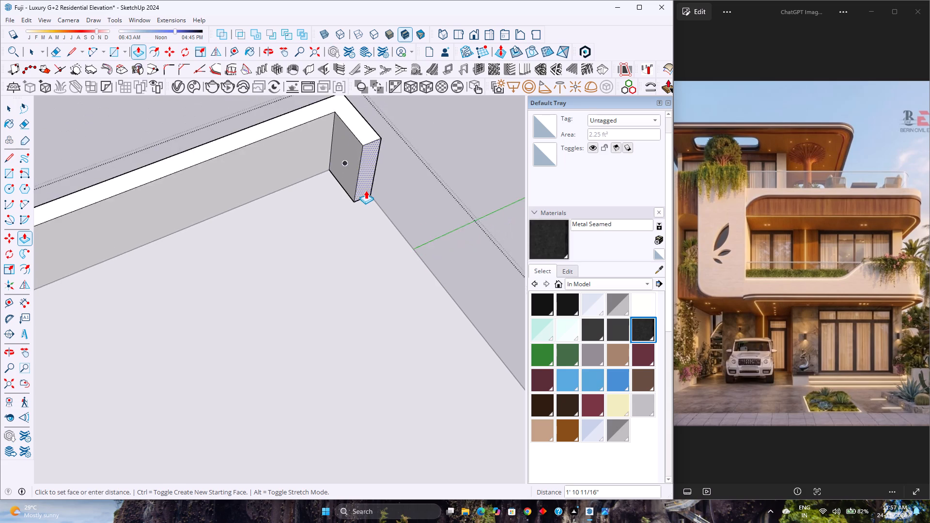
scroll(366, 190, down, 15)
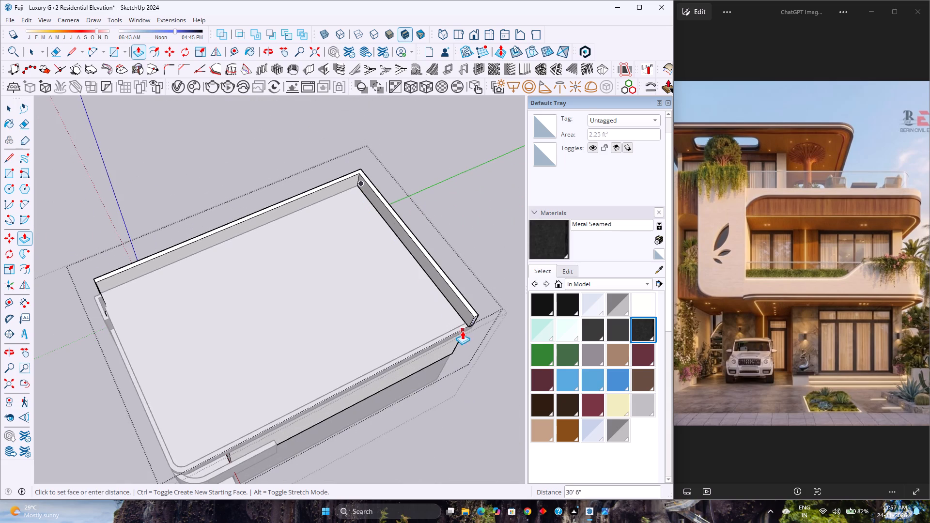
click(467, 331)
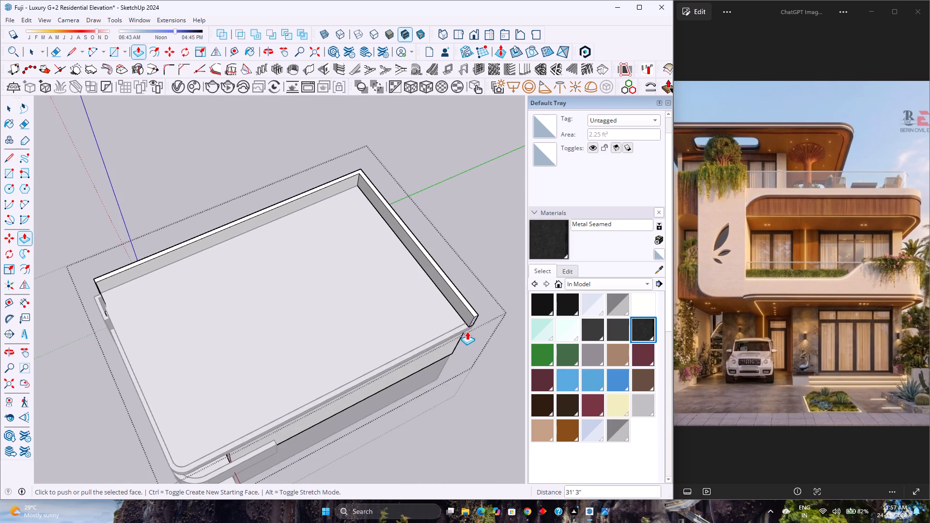
Copy the vertical end edge of the rear parapet's inner face 9" back along the wall.
scroll(464, 328, up, 14)
key(p)
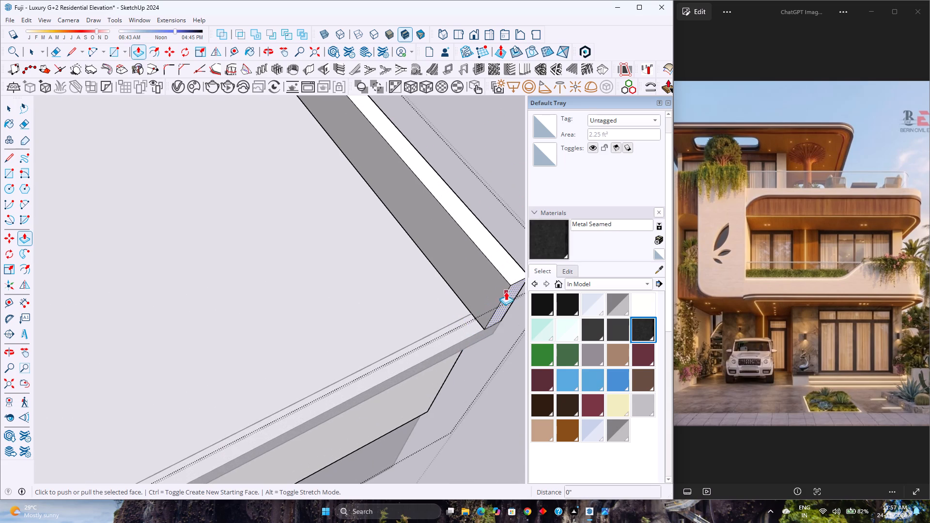
key(space)
key(m)
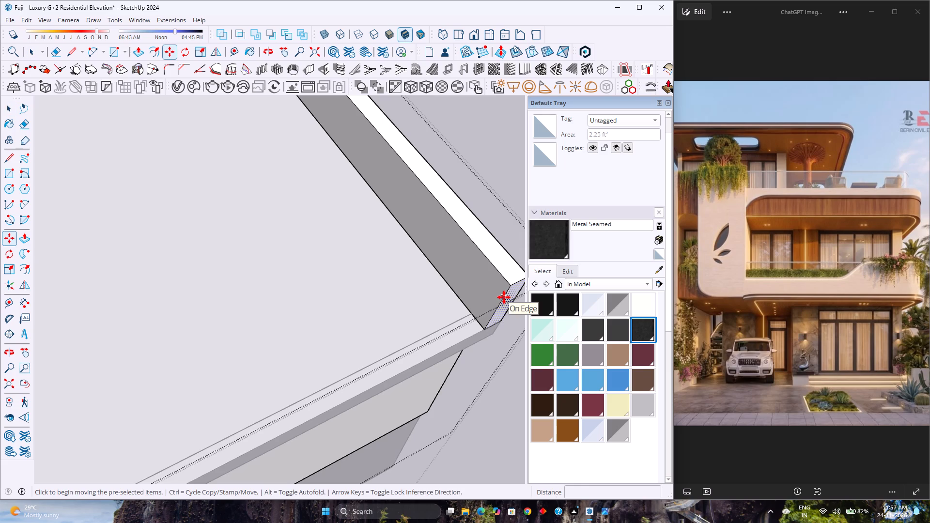
key(space)
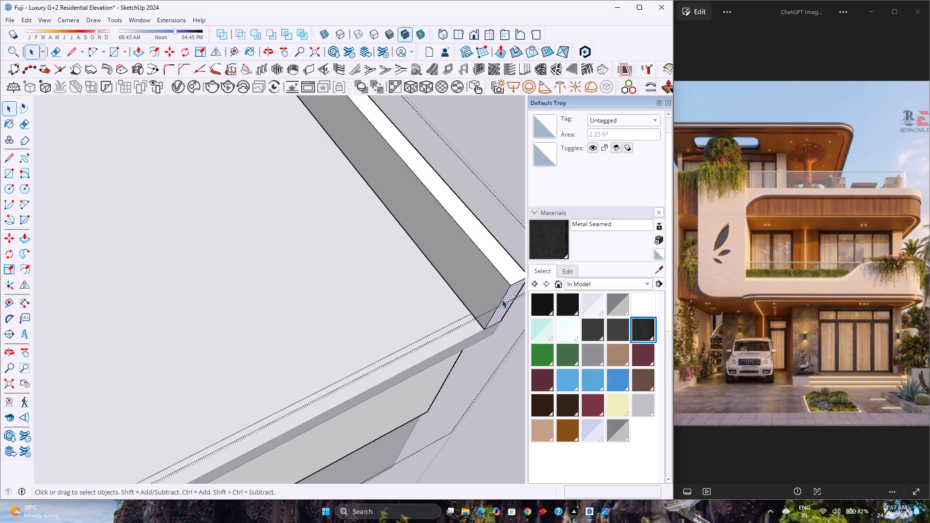
click(503, 297)
key(m)
click(510, 285)
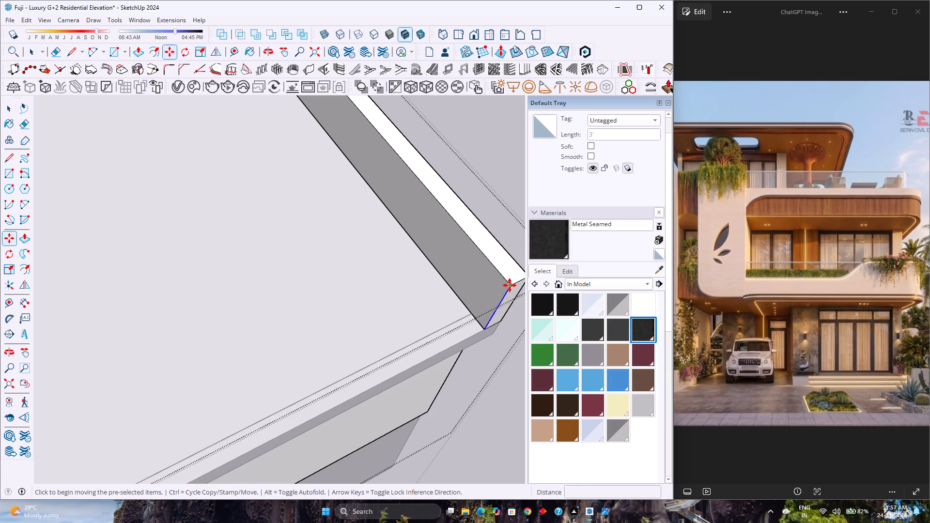
key(9)
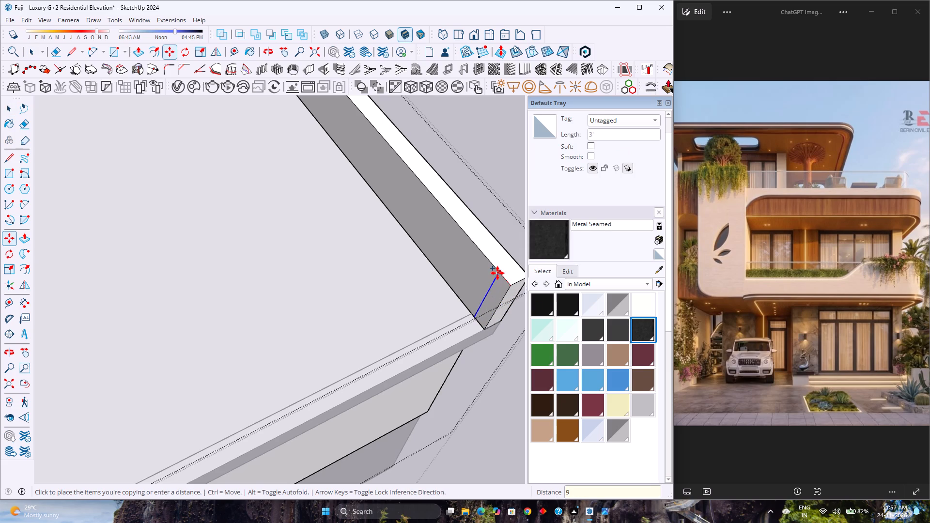
key(Return)
Push/Pull the new 9" strip 27' toward the front along the building's right side, and leave the wall group.
key(p)
click(492, 297)
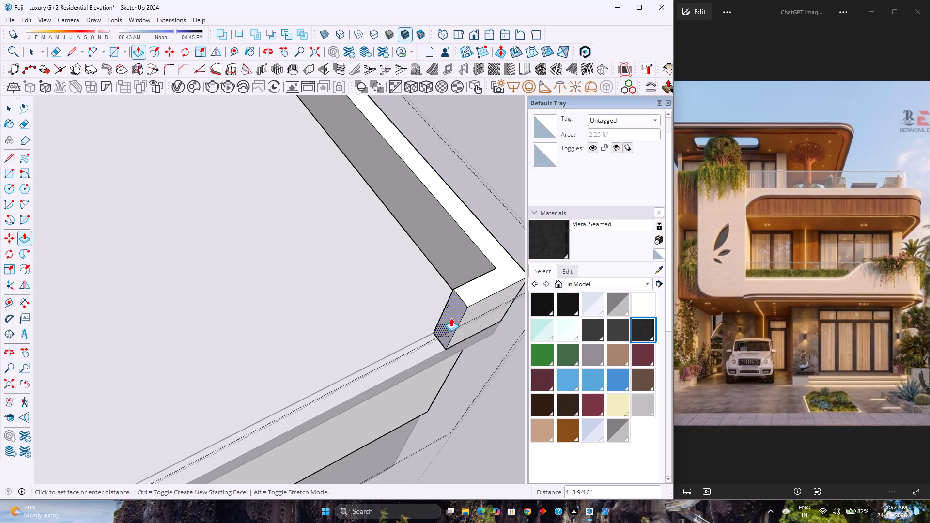
scroll(451, 319, down, 17)
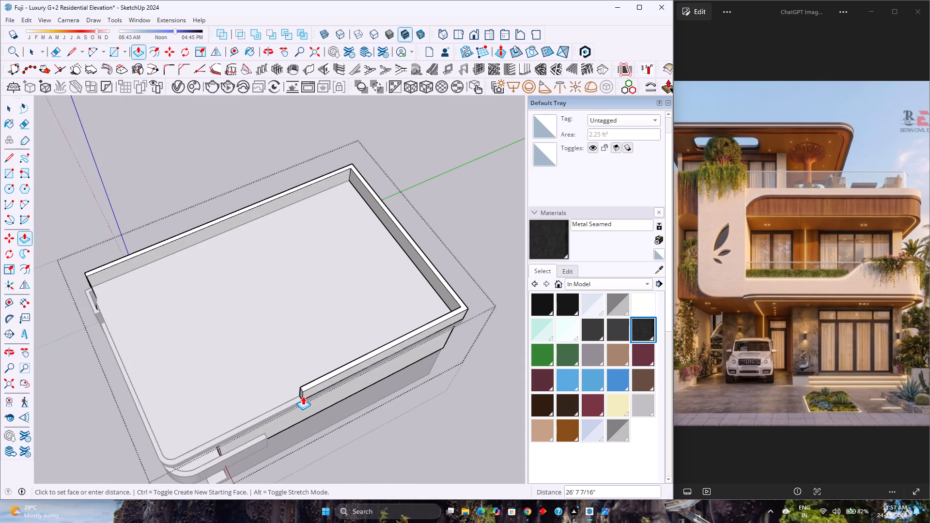
text(27')
key(Return)
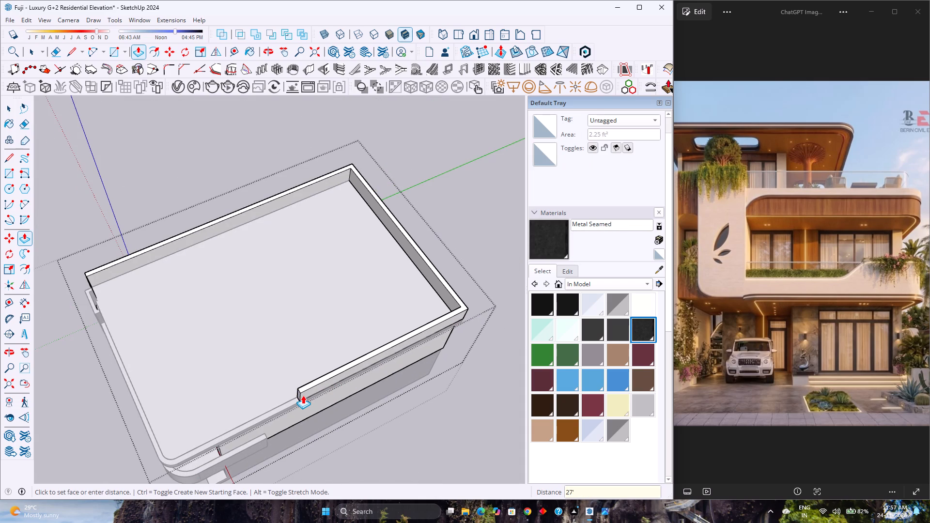
key(space)
scroll(303, 395, down, 3)
middle_drag(304, 395, 355, 338)
click(415, 437)
Inspect the extended roof parapet from the side and from the front of the house.
middle_drag(403, 434, 424, 362)
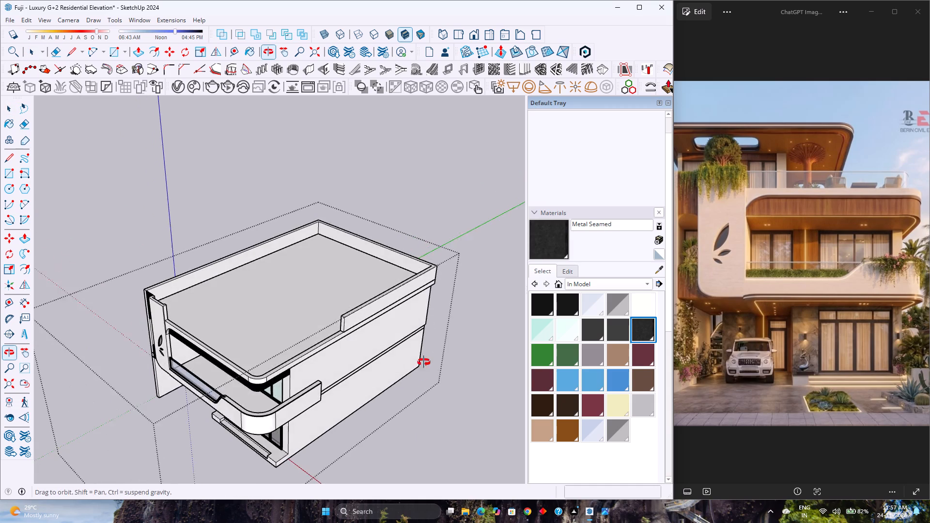
middle_drag(424, 362, 424, 361)
scroll(351, 329, up, 4)
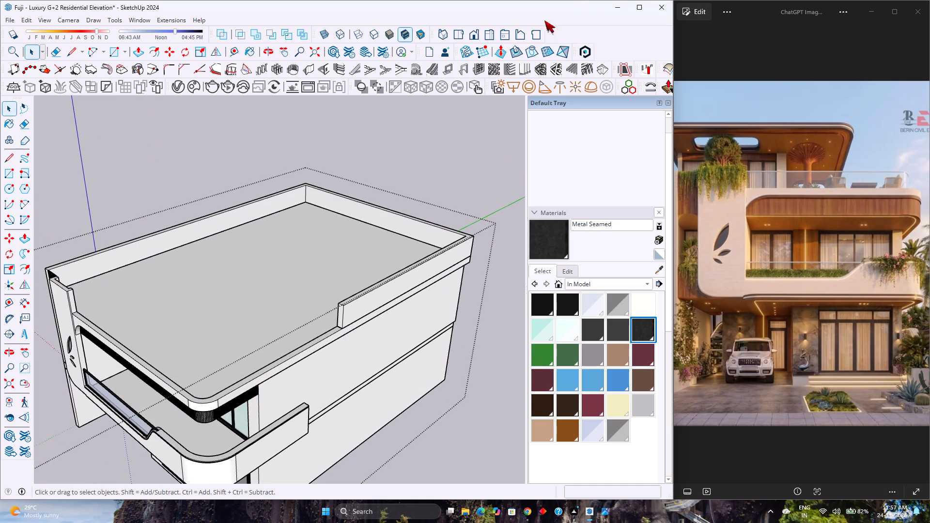
click(476, 31)
scroll(429, 150, down, 2)
middle_drag(428, 151, 421, 195)
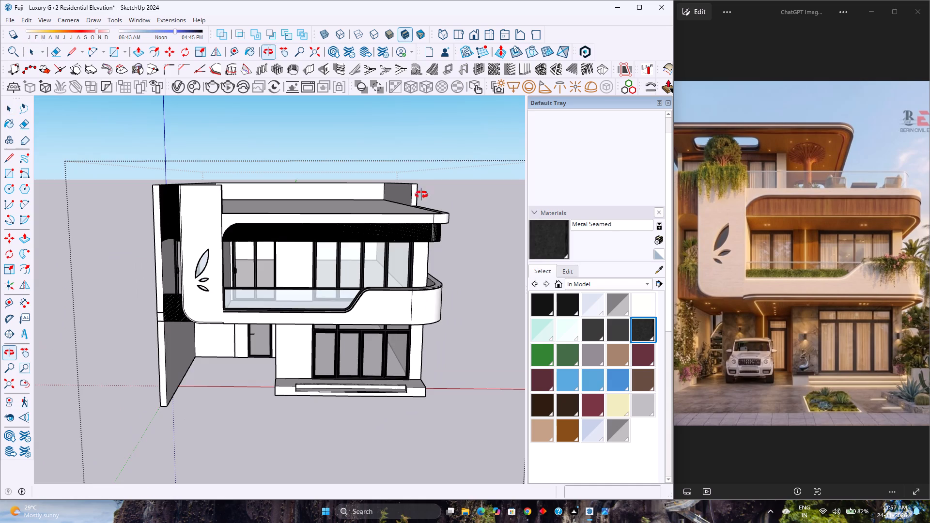
middle_click(421, 195)
scroll(424, 192, up, 3)
scroll(424, 191, down, 4)
scroll(424, 191, up, 3)
scroll(424, 191, down, 4)
scroll(424, 191, up, 4)
scroll(424, 190, down, 4)
scroll(424, 190, up, 3)
scroll(424, 189, down, 3)
scroll(424, 189, up, 4)
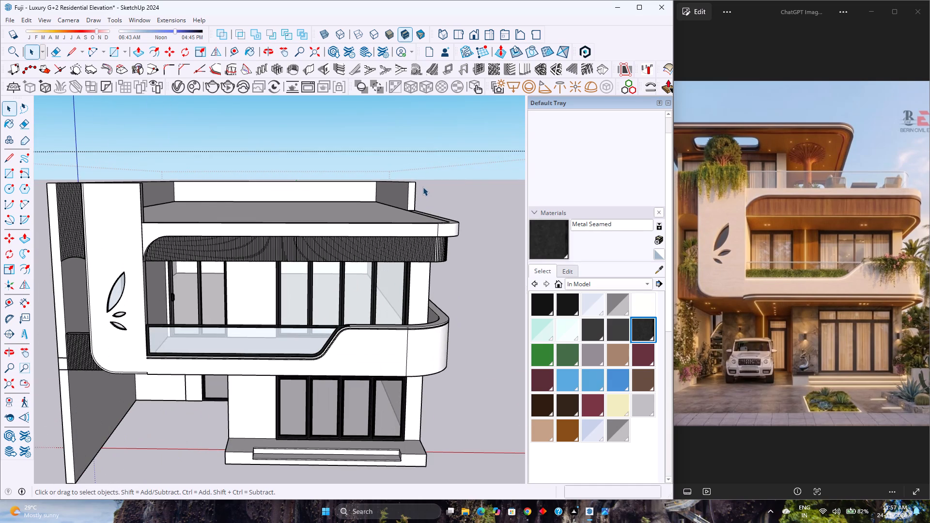
Save the model.
key(ctrl+s)
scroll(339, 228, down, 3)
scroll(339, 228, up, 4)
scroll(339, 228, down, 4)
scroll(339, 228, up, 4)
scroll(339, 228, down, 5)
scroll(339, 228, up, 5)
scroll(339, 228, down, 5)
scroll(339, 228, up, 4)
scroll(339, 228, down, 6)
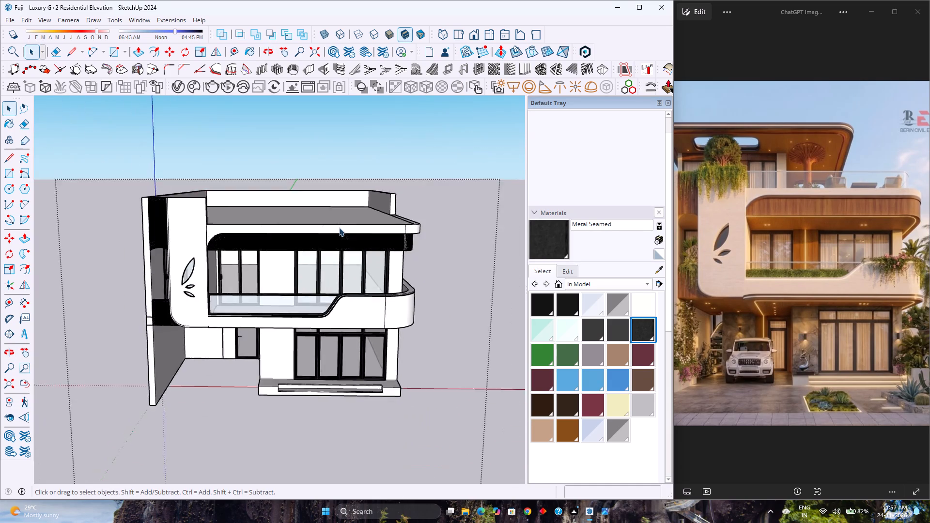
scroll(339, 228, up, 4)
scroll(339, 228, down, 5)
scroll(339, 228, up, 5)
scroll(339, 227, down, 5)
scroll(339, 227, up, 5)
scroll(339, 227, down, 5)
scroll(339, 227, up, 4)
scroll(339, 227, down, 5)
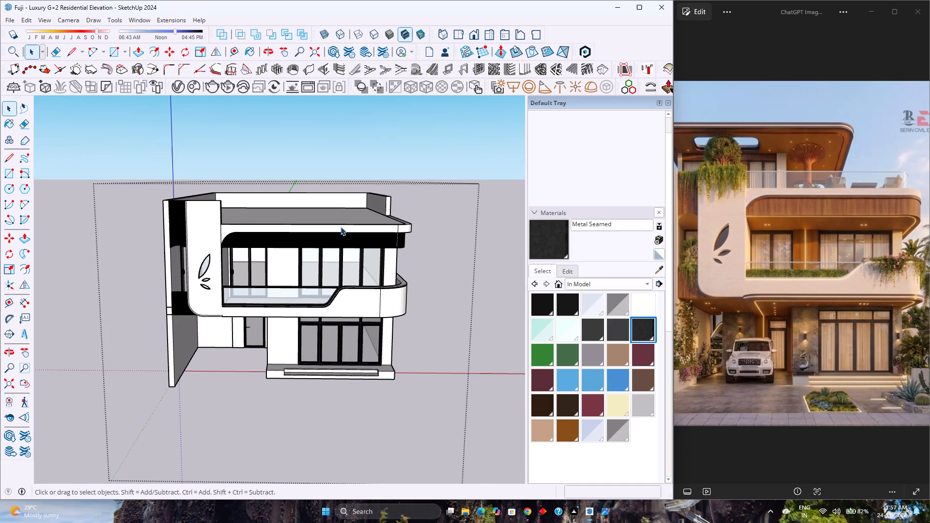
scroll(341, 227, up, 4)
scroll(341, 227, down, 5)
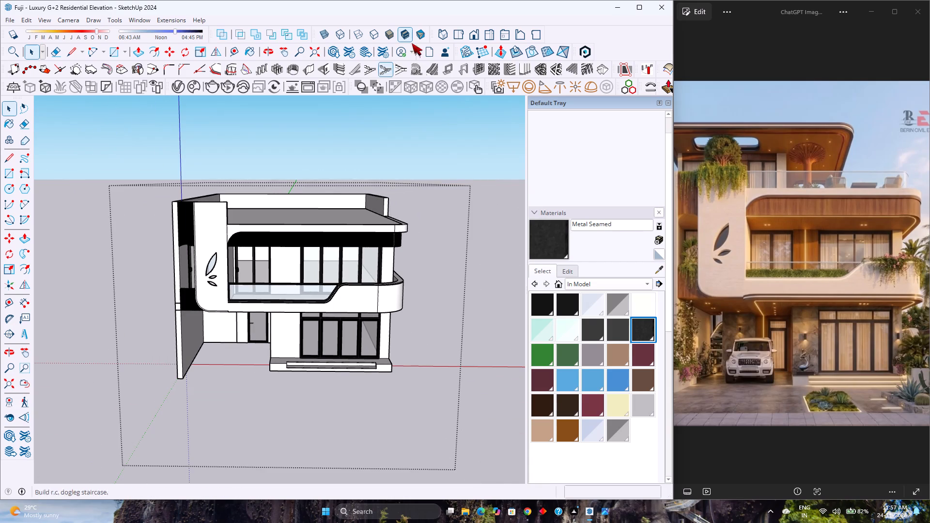
Examine the house in the standard front view and from below the balcony and roof overhangs.
click(468, 38)
scroll(284, 230, up, 2)
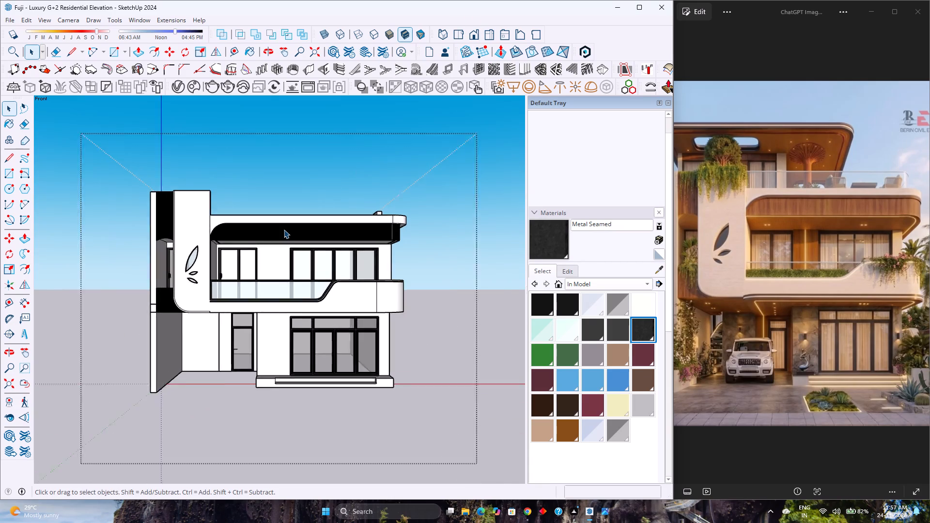
scroll(284, 230, down, 3)
scroll(284, 230, up, 3)
scroll(284, 230, down, 3)
scroll(203, 249, up, 1)
middle_drag(205, 249, 213, 249)
middle_click(213, 249)
scroll(217, 245, down, 2)
middle_drag(325, 256, 304, 195)
scroll(272, 300, up, 3)
scroll(276, 289, down, 4)
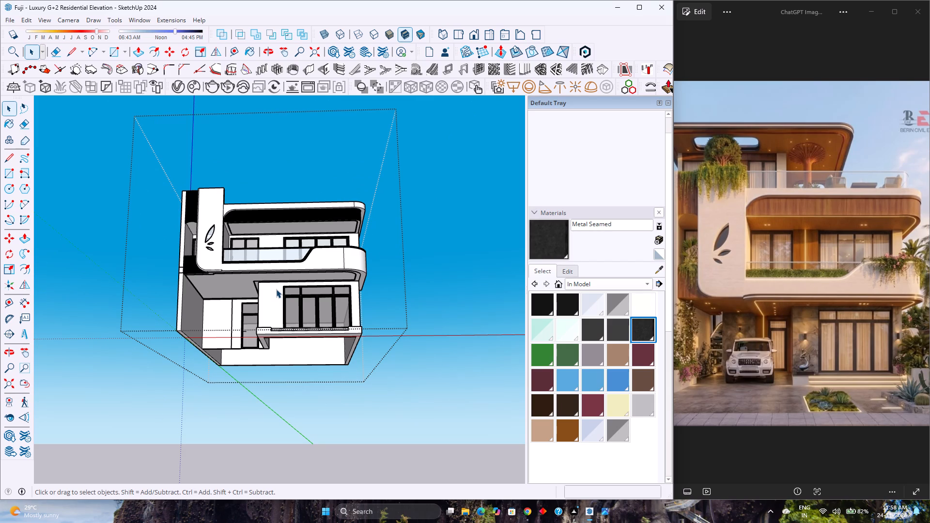
scroll(276, 289, up, 3)
scroll(281, 289, down, 4)
scroll(281, 289, up, 4)
scroll(281, 289, down, 3)
Return to the standard front view and examine the facade's balcony, windows and entrance up close.
click(471, 40)
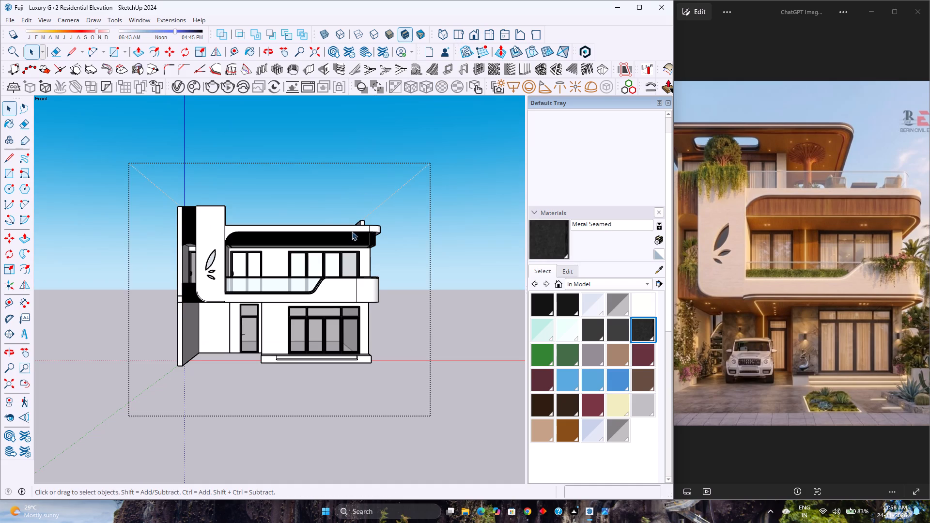
scroll(262, 296, up, 3)
scroll(262, 296, down, 3)
scroll(262, 296, up, 8)
scroll(262, 296, down, 4)
scroll(262, 296, up, 2)
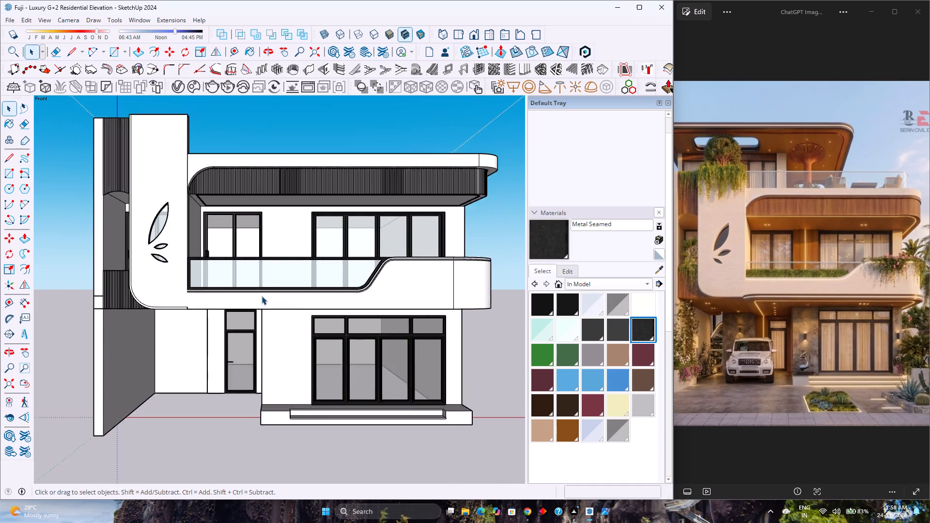
scroll(262, 296, up, 1)
scroll(262, 296, down, 2)
scroll(262, 296, up, 2)
middle_drag(261, 289, 262, 300)
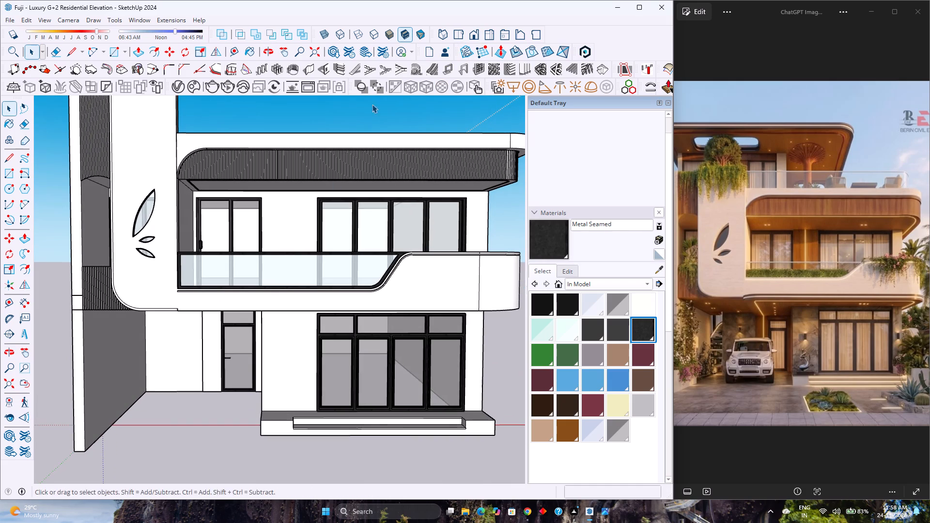
Examine the whole front facade of the house in the standard front view, both close up and from a distance.
click(470, 39)
scroll(320, 202, down, 1)
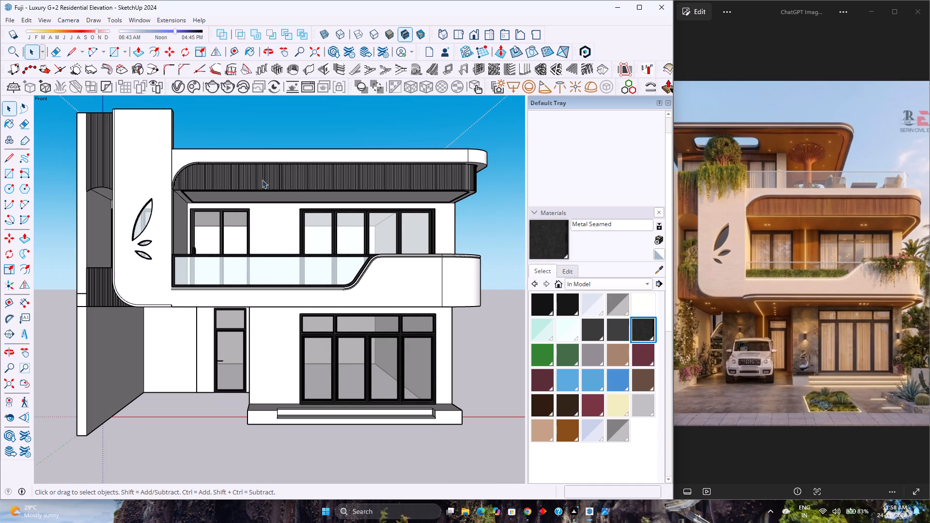
scroll(267, 142, up, 1)
scroll(267, 142, down, 1)
scroll(268, 142, up, 1)
scroll(269, 143, down, 1)
scroll(269, 143, up, 2)
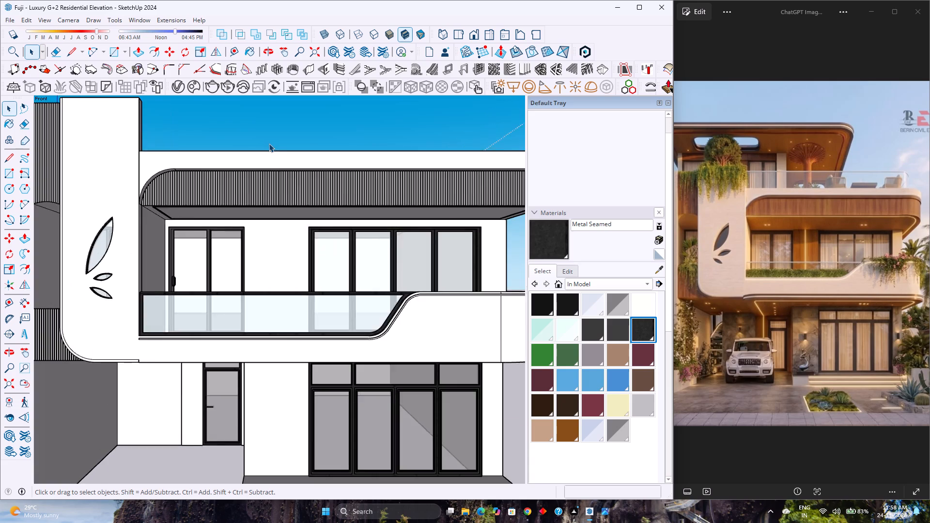
scroll(269, 143, down, 2)
scroll(269, 143, up, 1)
scroll(270, 143, down, 1)
scroll(270, 144, up, 1)
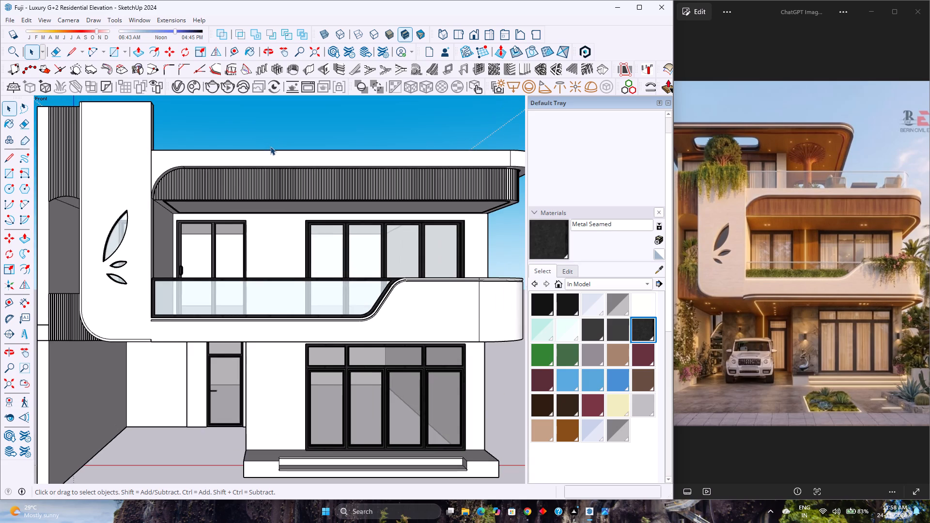
scroll(271, 146, down, 1)
click(481, 38)
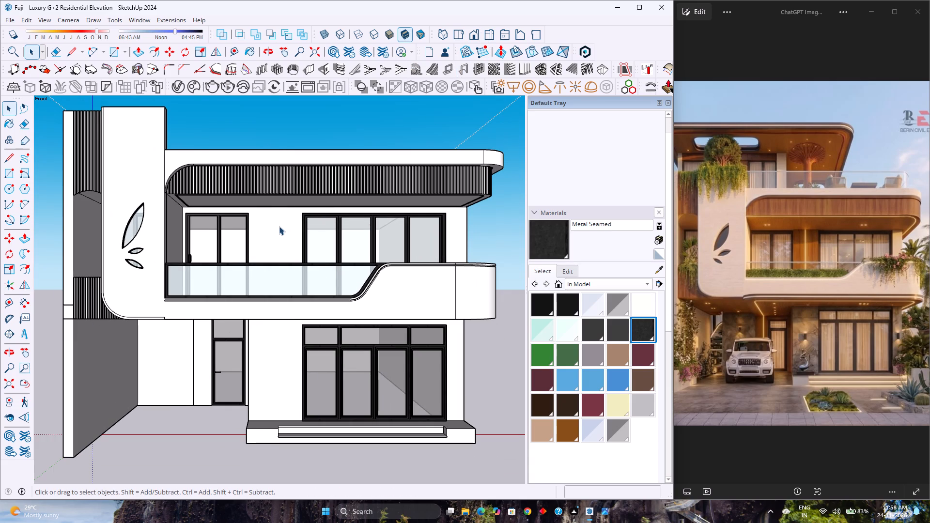
scroll(272, 230, down, 1)
scroll(272, 230, up, 1)
scroll(272, 230, down, 1)
scroll(272, 230, up, 1)
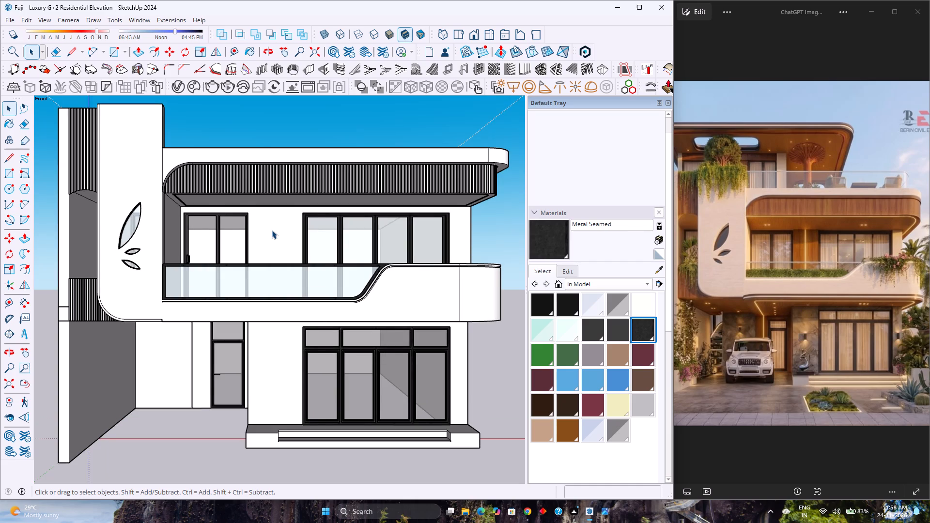
scroll(272, 230, down, 1)
scroll(272, 230, up, 1)
scroll(272, 230, down, 1)
scroll(272, 230, up, 1)
scroll(272, 230, down, 1)
scroll(272, 230, up, 1)
scroll(272, 230, down, 1)
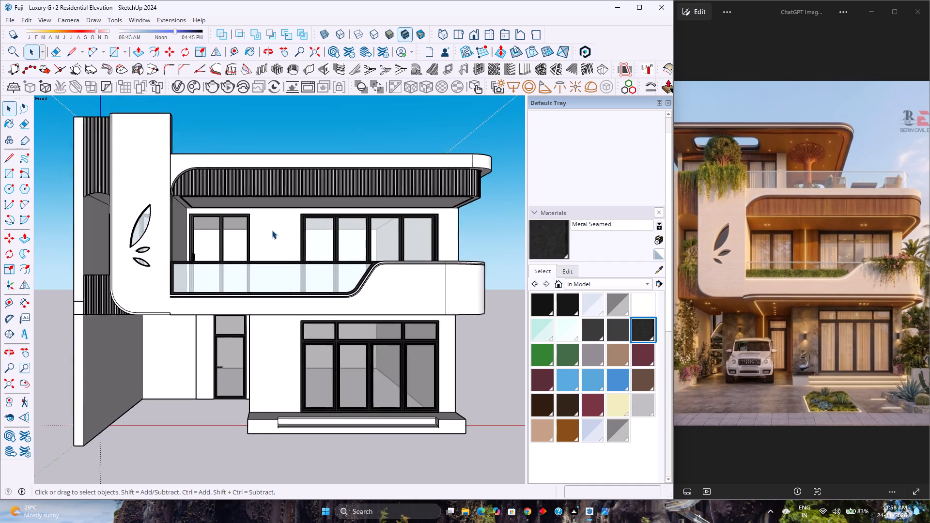
scroll(272, 230, down, 1)
scroll(272, 230, up, 2)
scroll(272, 230, down, 2)
scroll(272, 230, up, 2)
scroll(272, 230, down, 2)
scroll(272, 230, up, 1)
scroll(272, 230, down, 2)
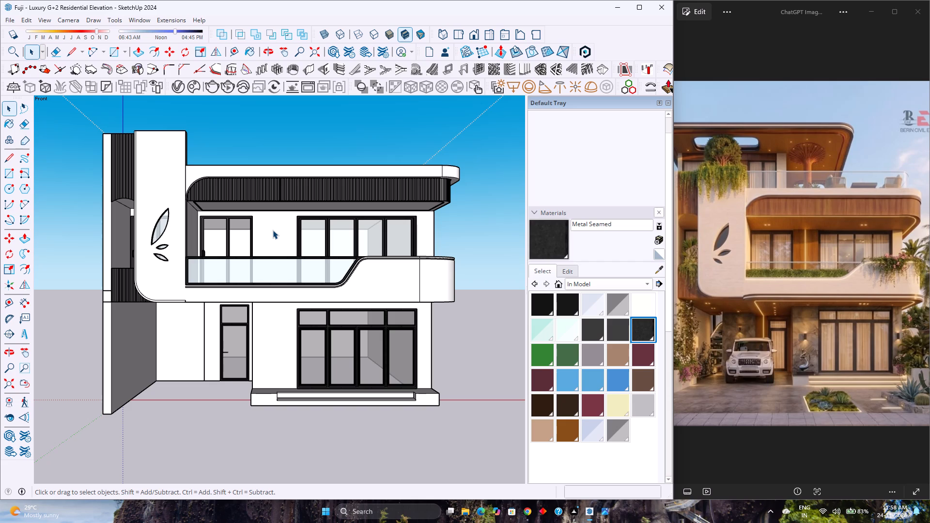
scroll(273, 230, up, 2)
scroll(273, 230, down, 5)
scroll(273, 230, up, 6)
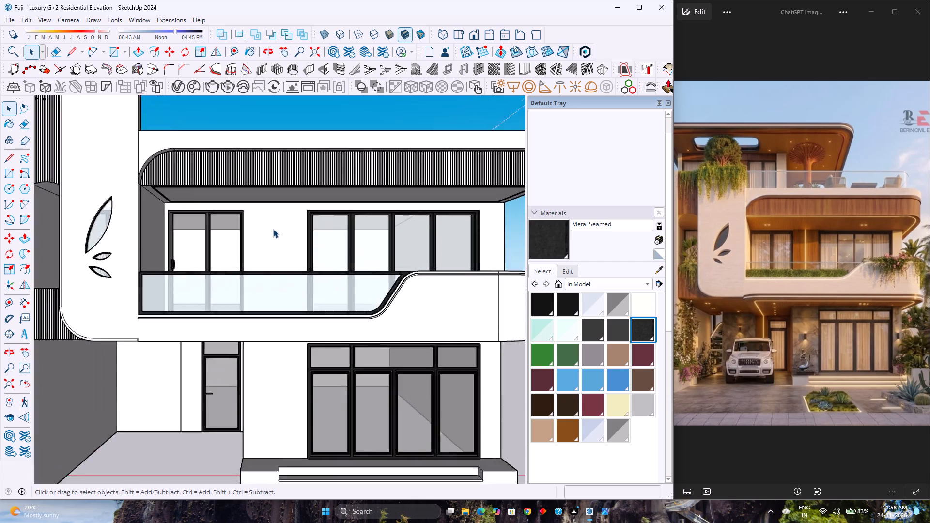
scroll(273, 229, down, 7)
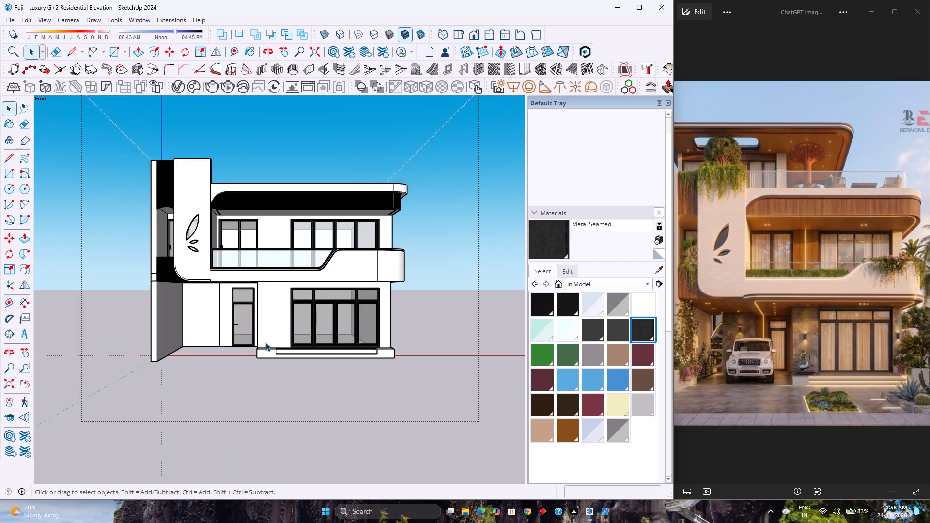
Inspect the ground-floor entrance, large window and front plinth from the front and from the side.
scroll(265, 342, up, 6)
scroll(265, 342, down, 3)
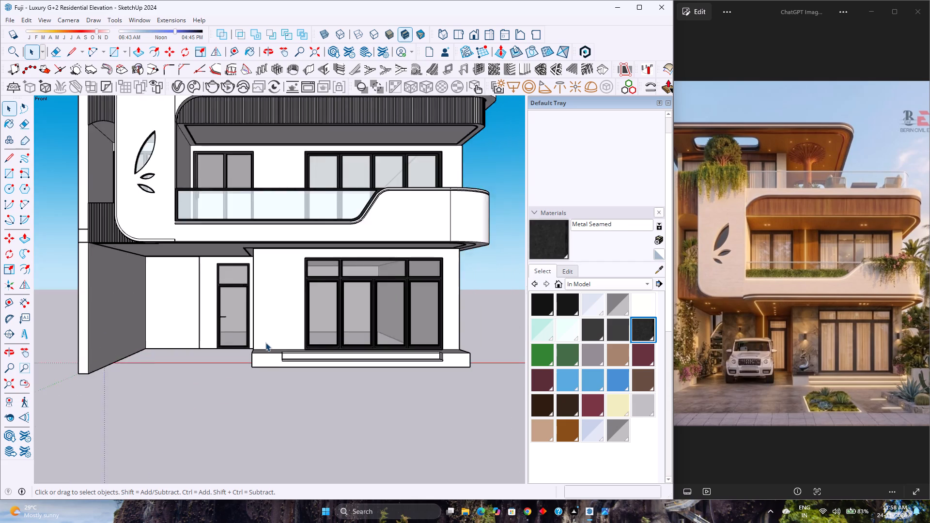
scroll(265, 342, up, 3)
scroll(265, 342, down, 3)
scroll(265, 342, up, 3)
scroll(265, 342, down, 3)
scroll(265, 342, up, 3)
scroll(326, 418, up, 1)
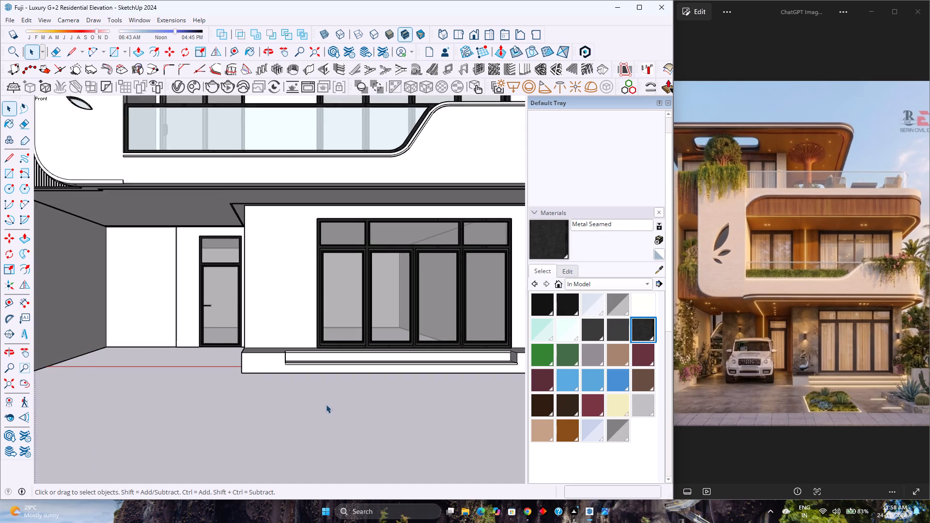
scroll(326, 404, up, 2)
middle_drag(338, 366, 117, 364)
middle_click(117, 364)
middle_click(117, 364)
scroll(381, 322, down, 3)
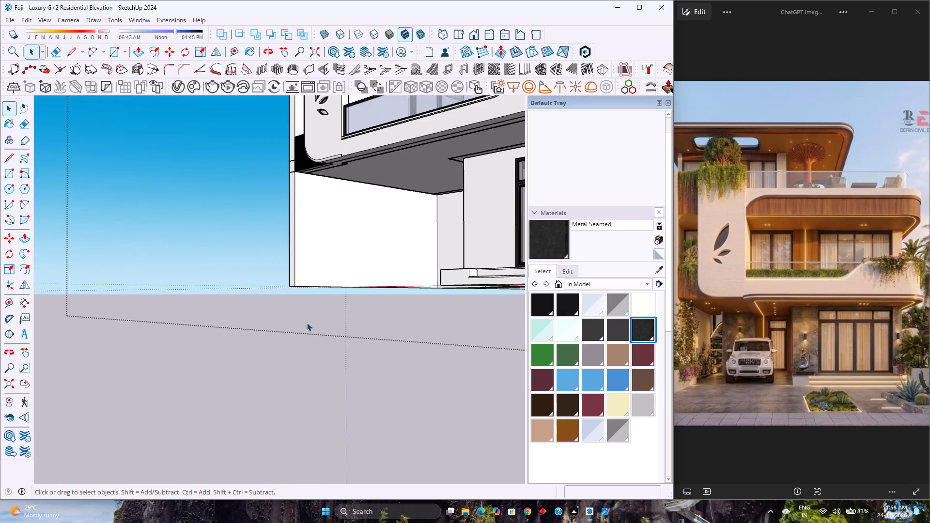
scroll(208, 323, up, 1)
scroll(208, 323, down, 8)
middle_drag(340, 281, 228, 352)
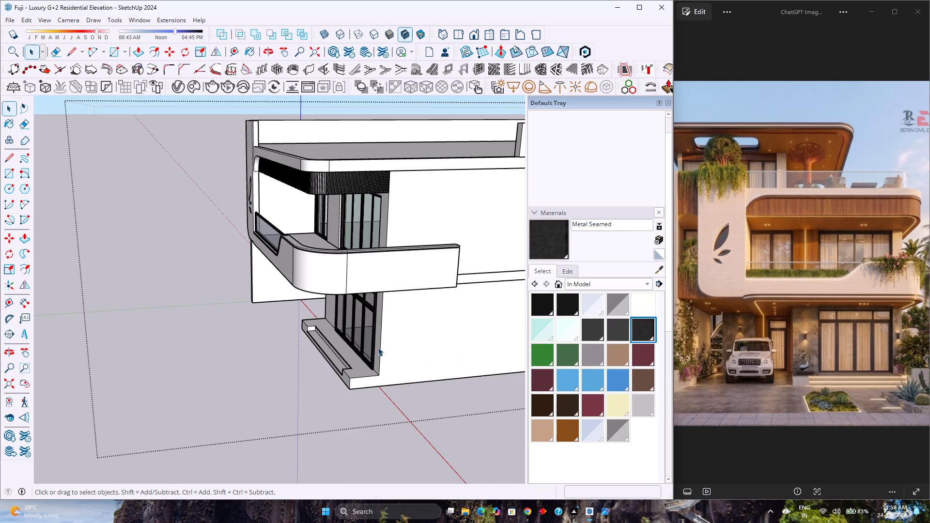
scroll(374, 347, up, 7)
scroll(302, 338, up, 4)
scroll(258, 295, down, 2)
middle_drag(178, 366, 238, 331)
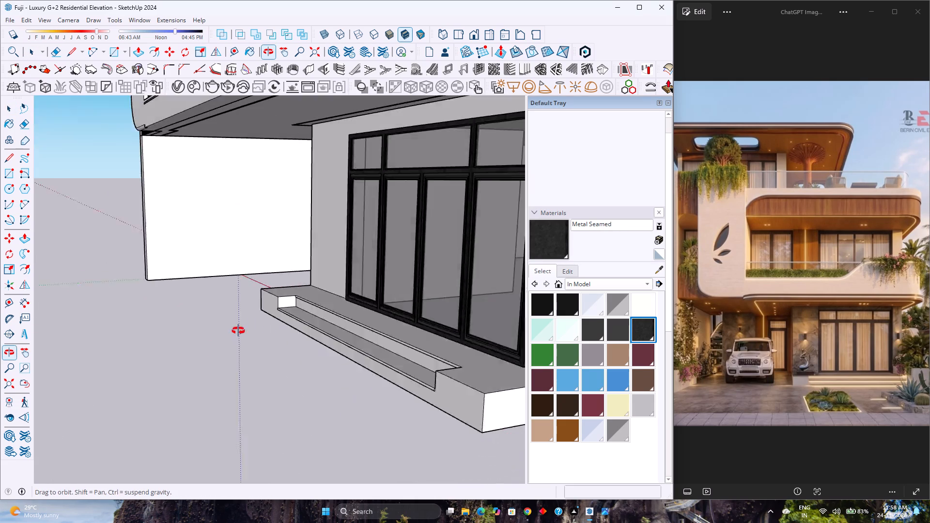
middle_drag(238, 331, 308, 302)
middle_click(308, 302)
scroll(312, 301, down, 9)
scroll(312, 301, up, 5)
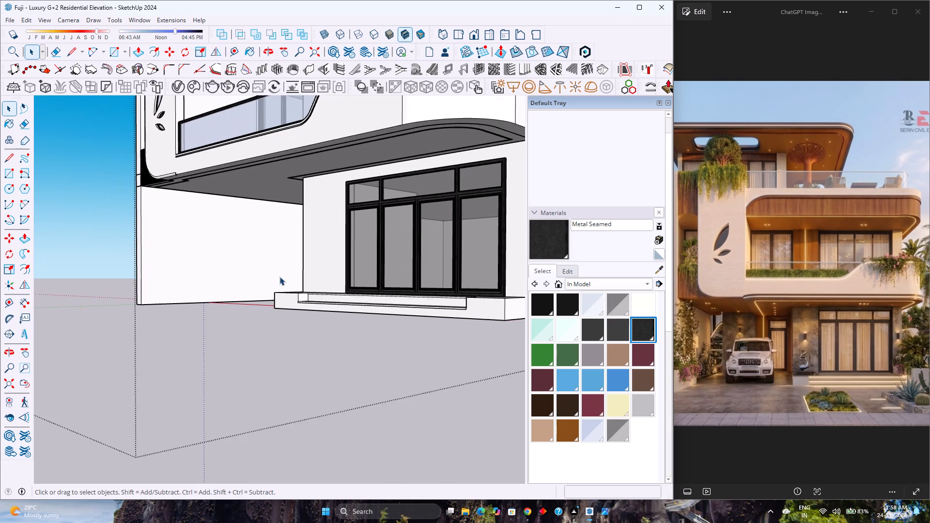
Inspect the undersides of the roof and balcony overhangs and the ceiling above the entrance from below.
middle_drag(277, 272, 278, 165)
middle_click(279, 165)
scroll(279, 165, up, 1)
middle_drag(248, 182, 392, 223)
middle_click(392, 224)
scroll(396, 231, up, 10)
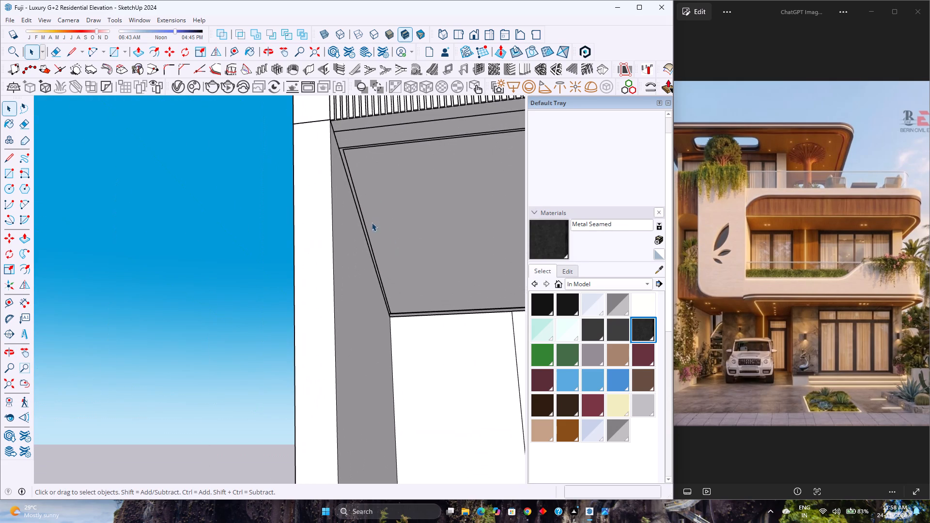
scroll(367, 217, down, 9)
shift+middle_drag(400, 233, 159, 270)
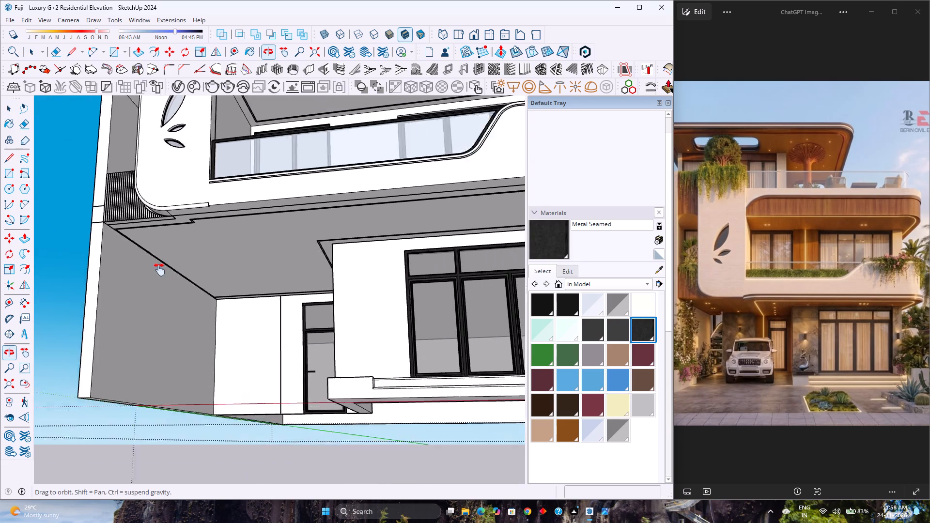
shift+middle_drag(159, 270, 108, 279)
middle_drag(112, 279, 193, 281)
shift+middle_drag(185, 281, 86, 264)
scroll(94, 262, down, 3)
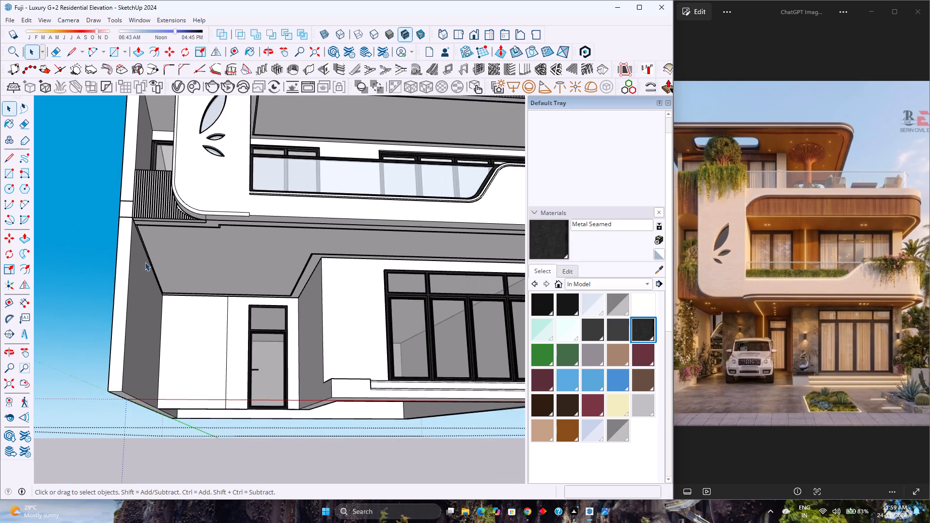
scroll(145, 262, down, 3)
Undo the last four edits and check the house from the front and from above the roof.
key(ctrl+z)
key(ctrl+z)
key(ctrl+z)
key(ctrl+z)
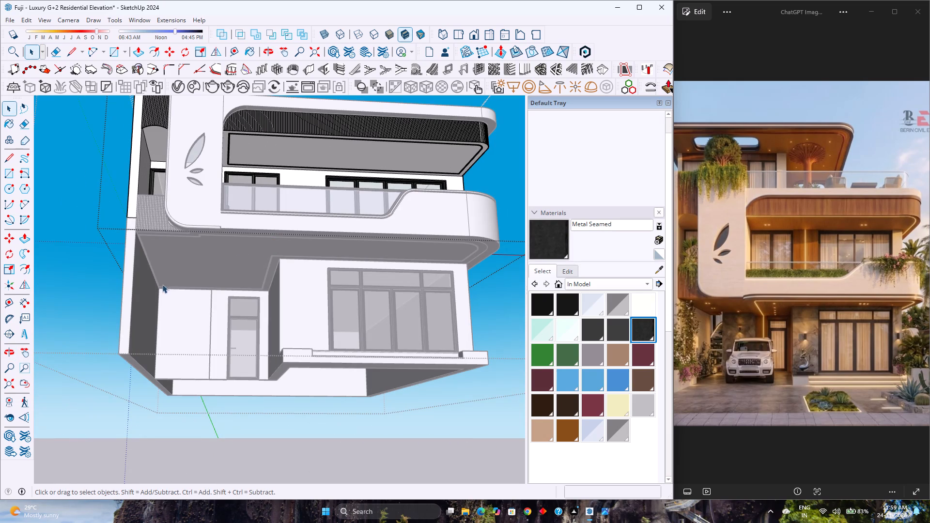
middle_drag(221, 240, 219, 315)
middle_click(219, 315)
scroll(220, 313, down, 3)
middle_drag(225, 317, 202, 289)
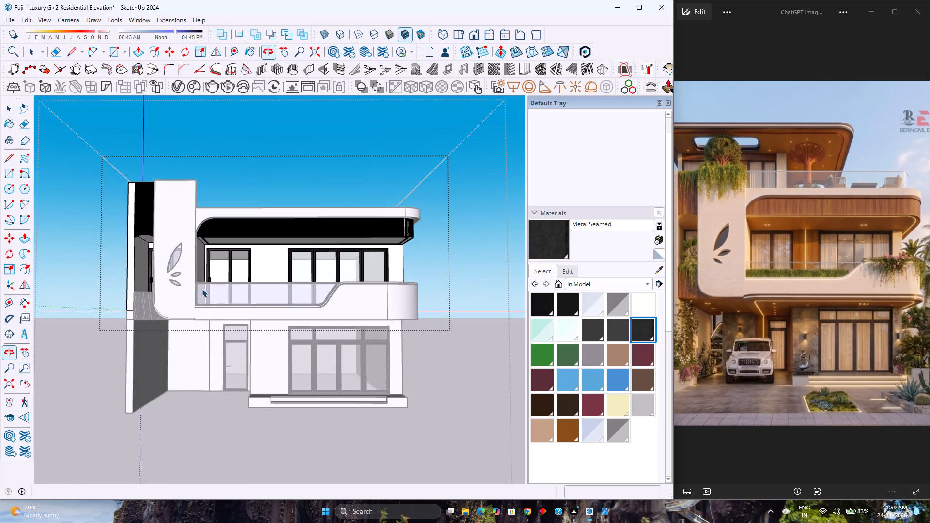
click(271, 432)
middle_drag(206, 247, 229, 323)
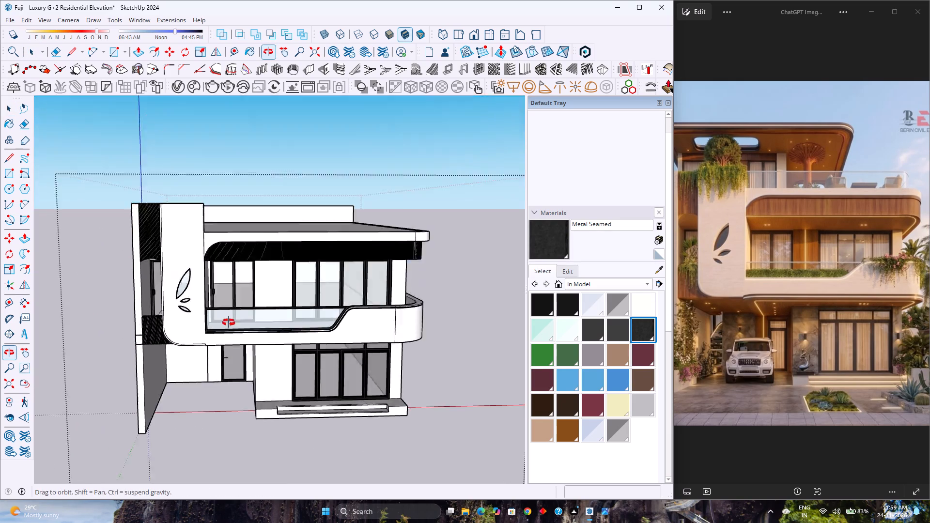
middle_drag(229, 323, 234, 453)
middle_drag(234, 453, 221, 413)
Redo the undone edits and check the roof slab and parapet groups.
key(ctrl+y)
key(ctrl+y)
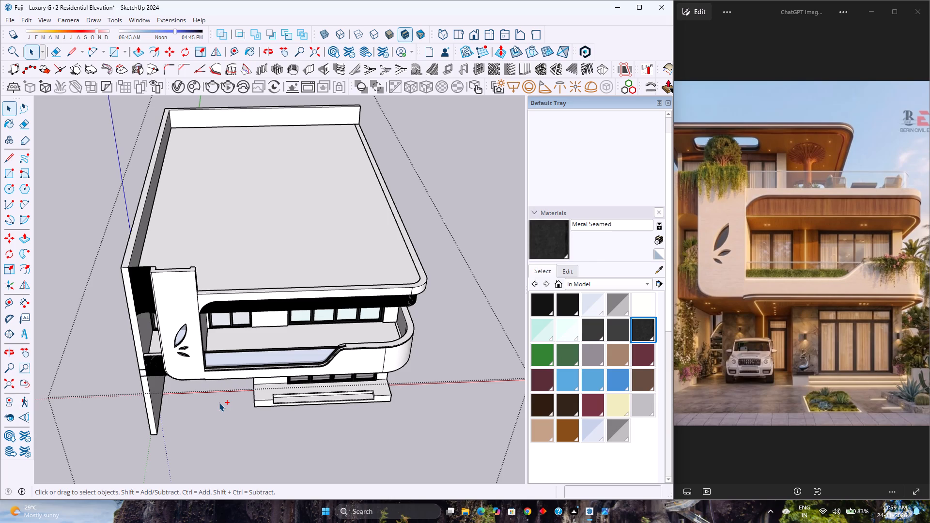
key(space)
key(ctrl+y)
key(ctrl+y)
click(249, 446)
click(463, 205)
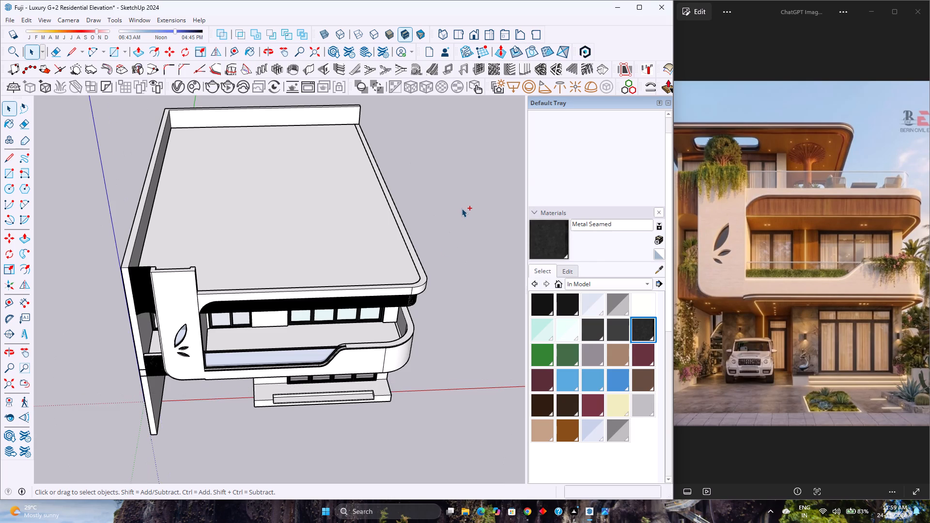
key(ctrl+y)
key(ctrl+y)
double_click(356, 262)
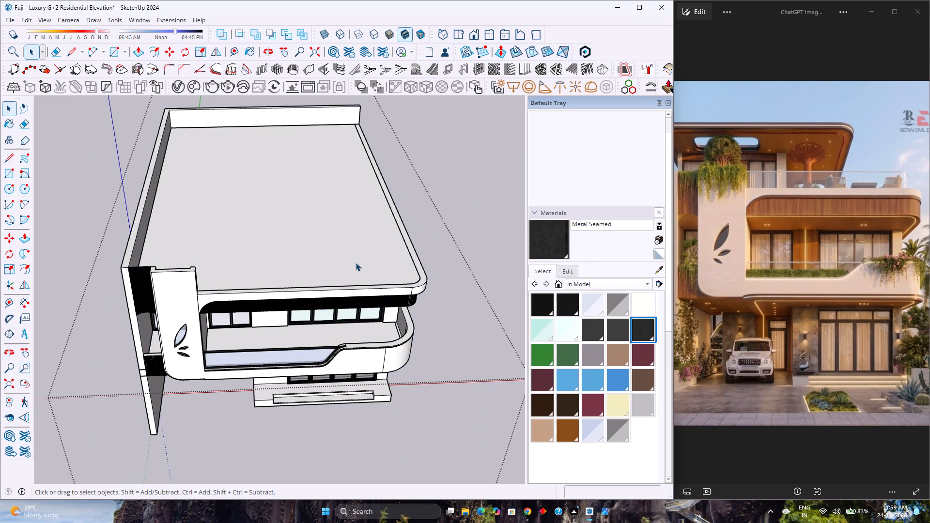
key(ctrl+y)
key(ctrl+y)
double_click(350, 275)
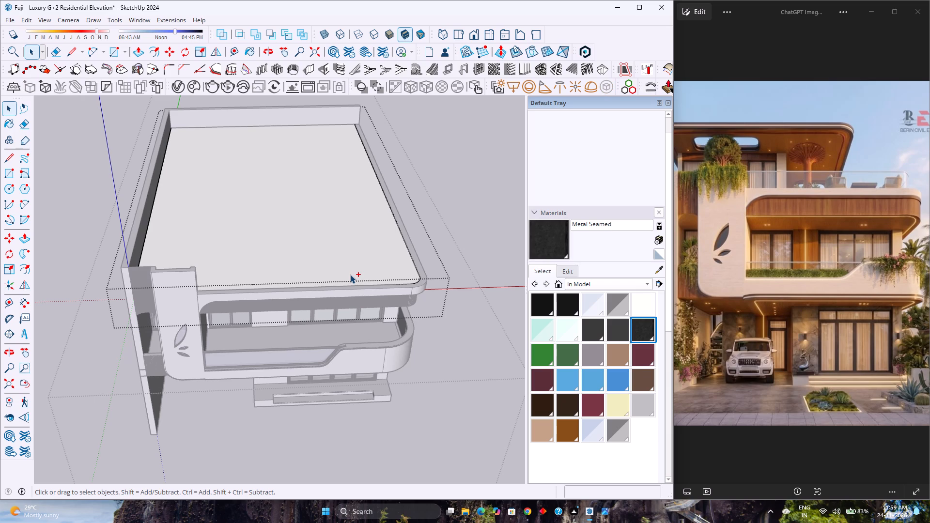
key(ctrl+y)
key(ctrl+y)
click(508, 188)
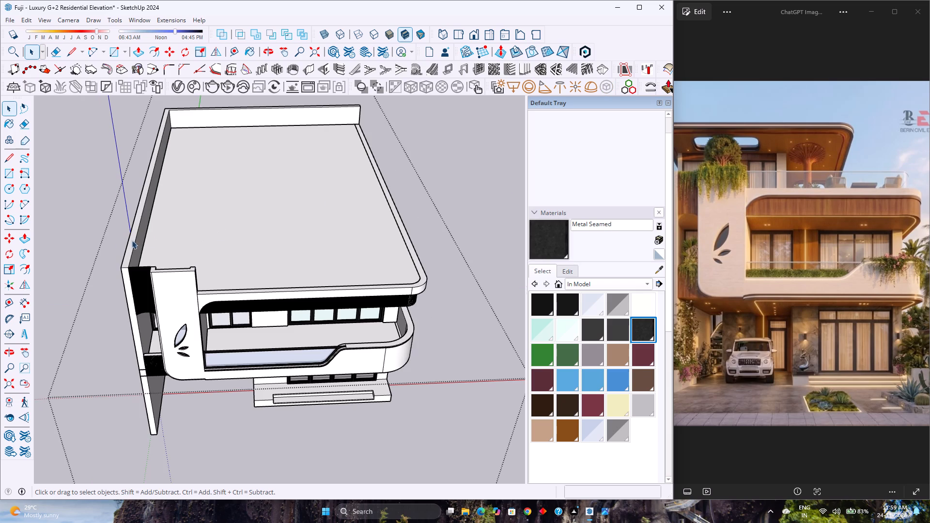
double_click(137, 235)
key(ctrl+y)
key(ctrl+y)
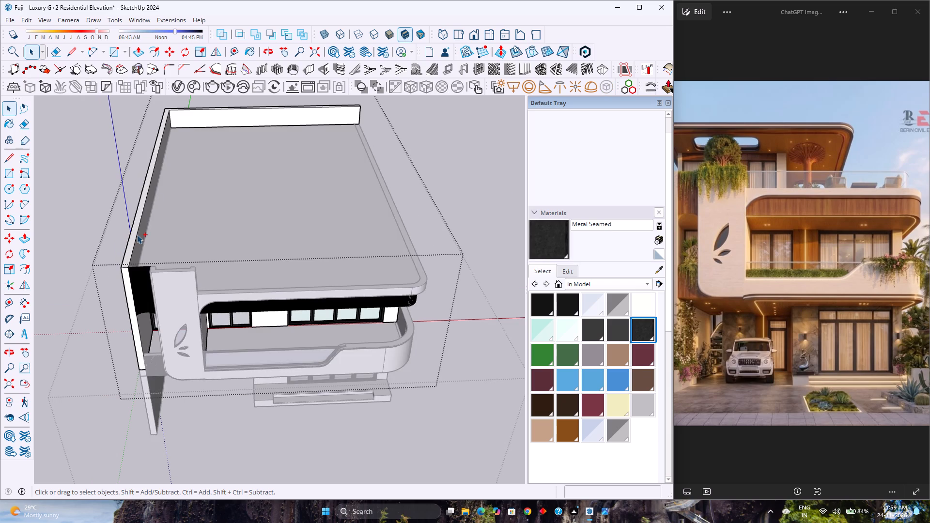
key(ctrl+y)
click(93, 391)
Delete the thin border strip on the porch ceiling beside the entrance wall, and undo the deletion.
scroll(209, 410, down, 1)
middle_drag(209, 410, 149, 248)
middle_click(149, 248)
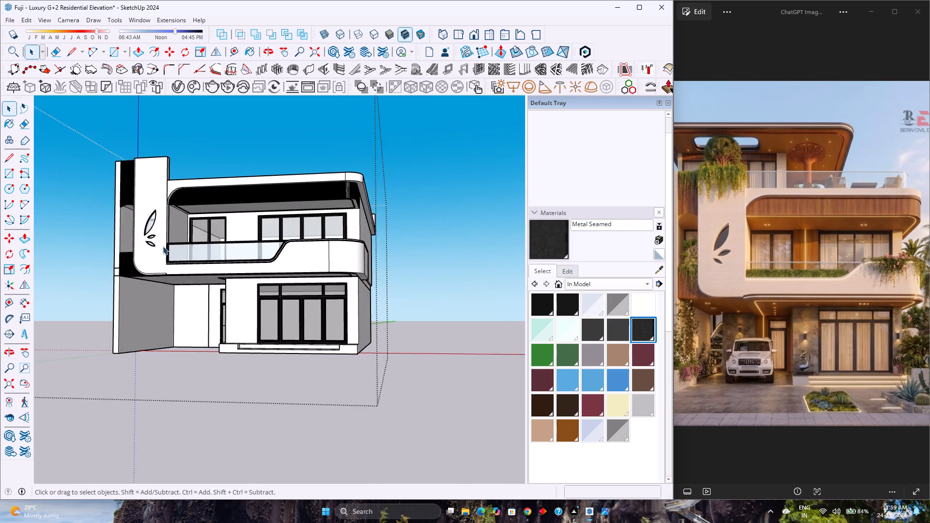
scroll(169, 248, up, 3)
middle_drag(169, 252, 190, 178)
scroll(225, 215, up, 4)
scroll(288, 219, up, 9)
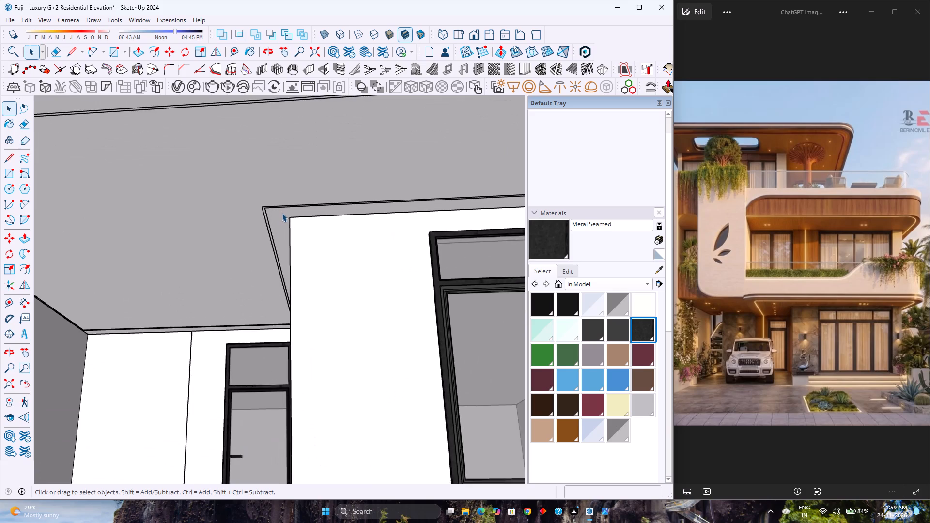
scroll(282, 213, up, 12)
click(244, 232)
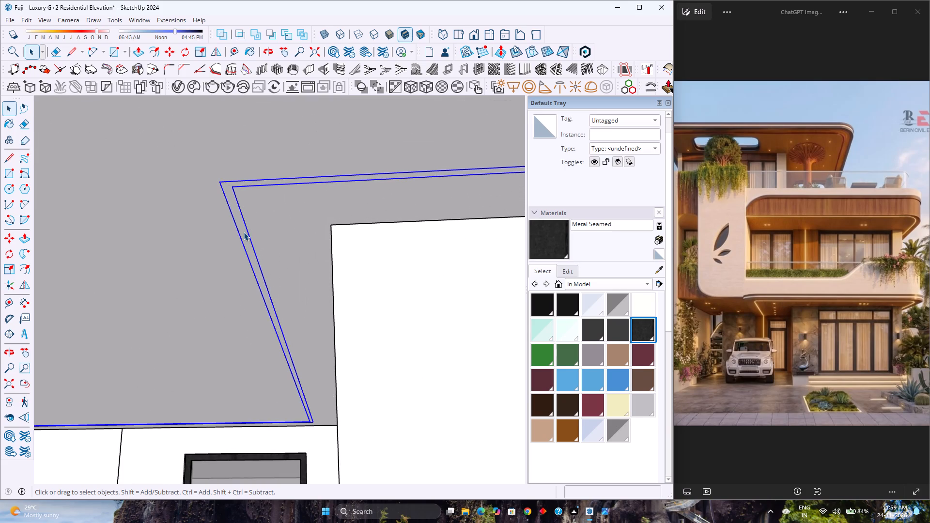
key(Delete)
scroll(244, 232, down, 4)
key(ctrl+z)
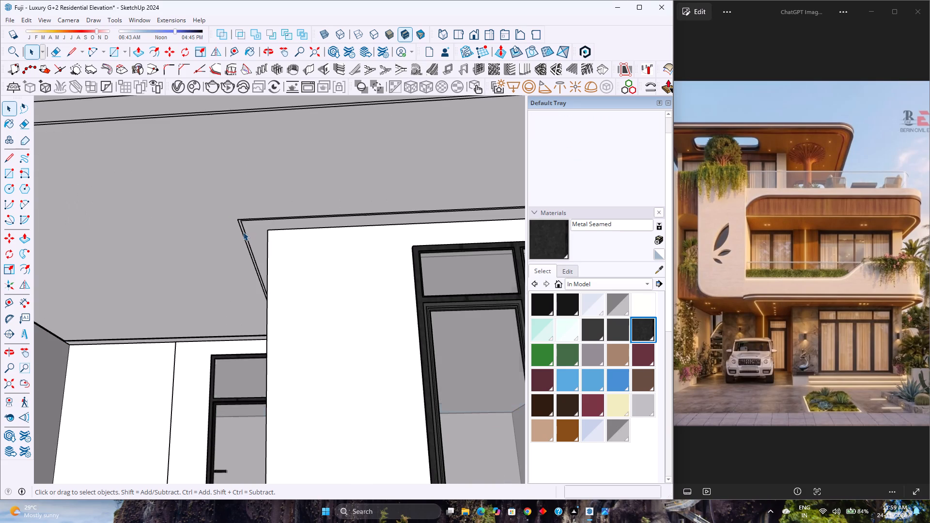
Open the porch ceiling's border strip for editing and delete its narrow underside face beside the entrance wall.
double_click(241, 220)
scroll(241, 220, up, 3)
click(241, 225)
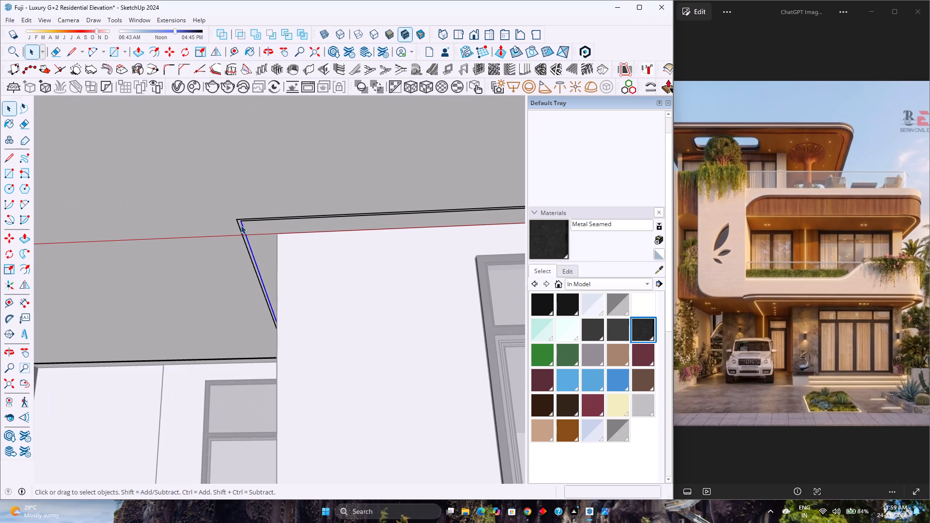
scroll(244, 231, up, 6)
click(242, 237)
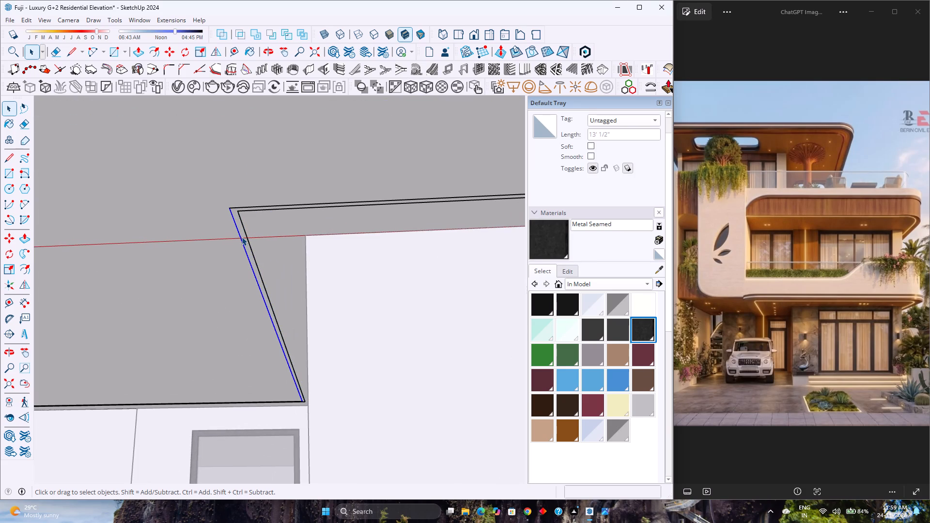
scroll(242, 237, up, 5)
click(241, 230)
key(Delete)
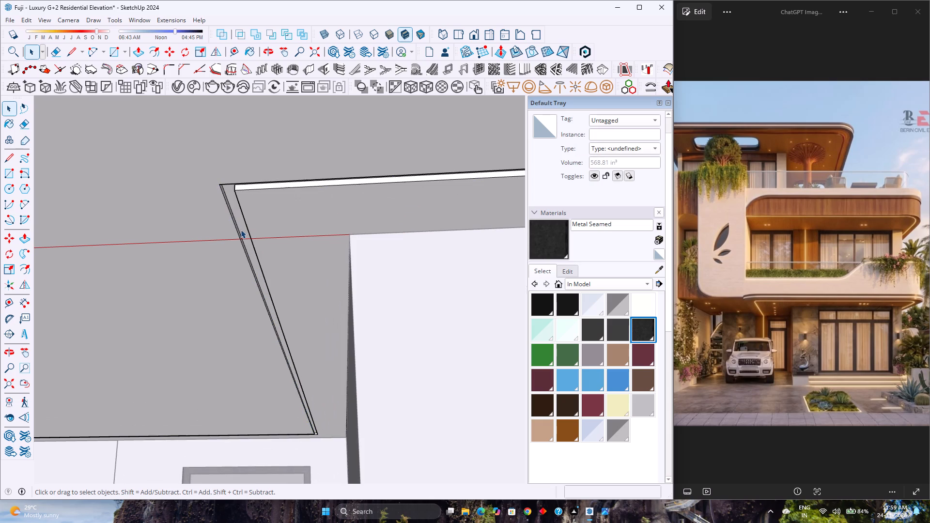
Push/pull the recessed border strip beside the entrance wall level with the surrounding porch ceiling.
scroll(241, 231, down, 3)
scroll(241, 230, up, 4)
key(p)
click(241, 221)
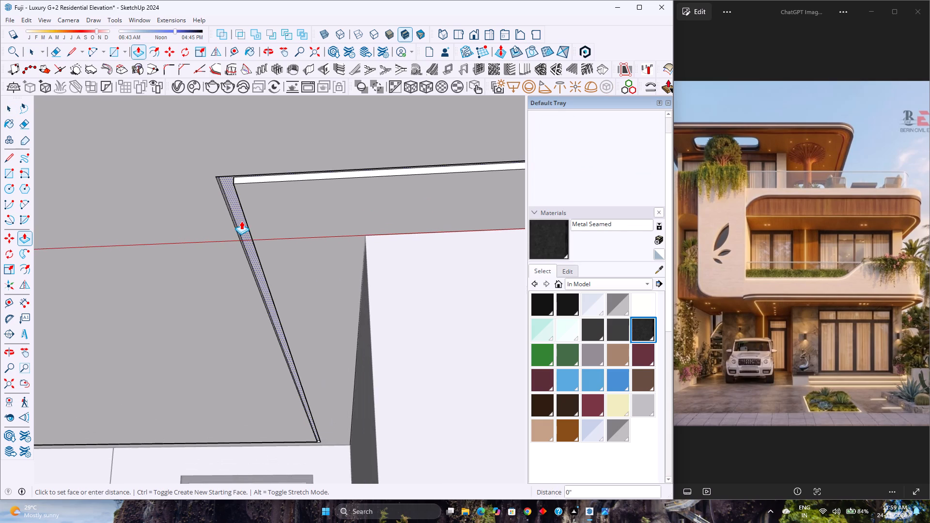
click(270, 222)
Erase the leftover border strip edges on the porch ceiling beside the entrance wall and along the back wall.
key(e)
drag(270, 222, 215, 206)
drag(270, 198, 260, 143)
scroll(260, 143, down, 8)
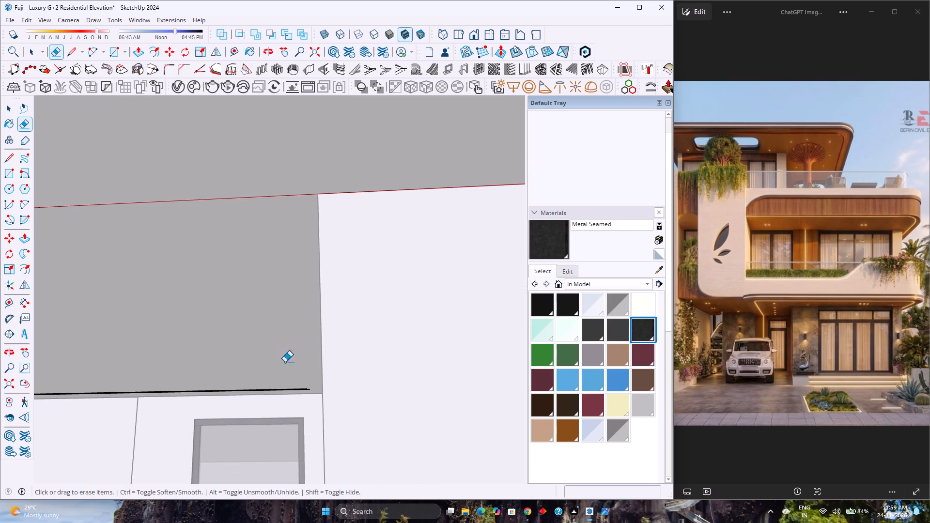
scroll(285, 393, up, 4)
drag(285, 392, 285, 384)
scroll(284, 380, down, 10)
Erase the border strip's double lines on the porch ceiling along the outer side wall.
shift+middle_drag(205, 326, 404, 311)
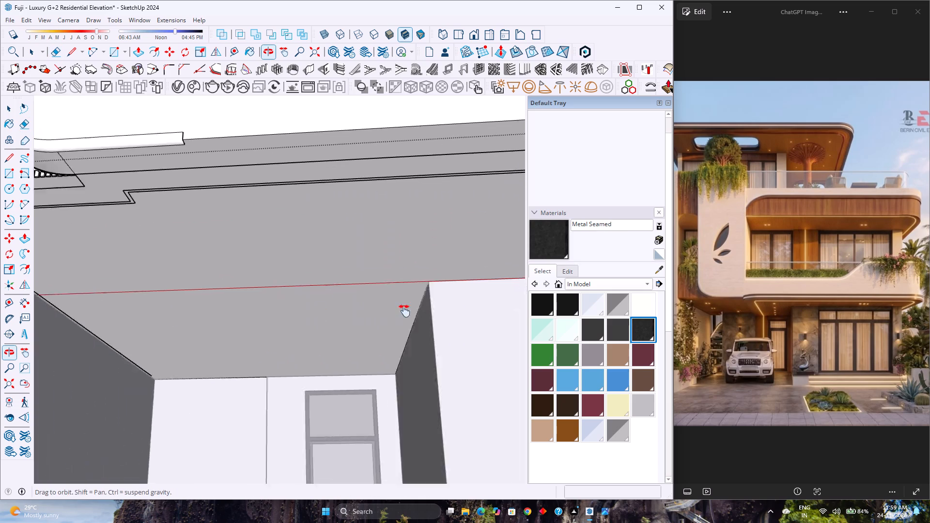
shift+middle_drag(404, 311, 525, 317)
shift+middle_click(525, 317)
scroll(276, 233, up, 2)
scroll(238, 223, up, 2)
drag(226, 215, 220, 210)
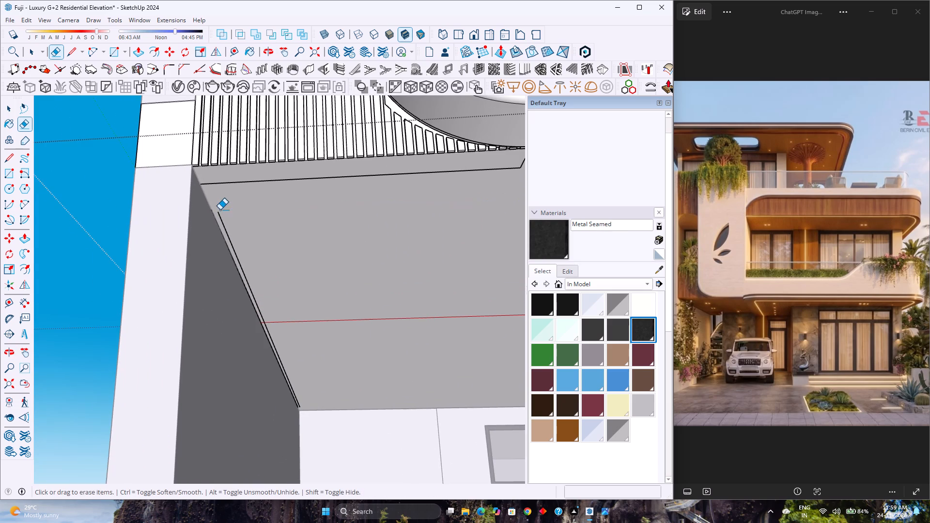
scroll(225, 215, up, 8)
drag(225, 215, 214, 221)
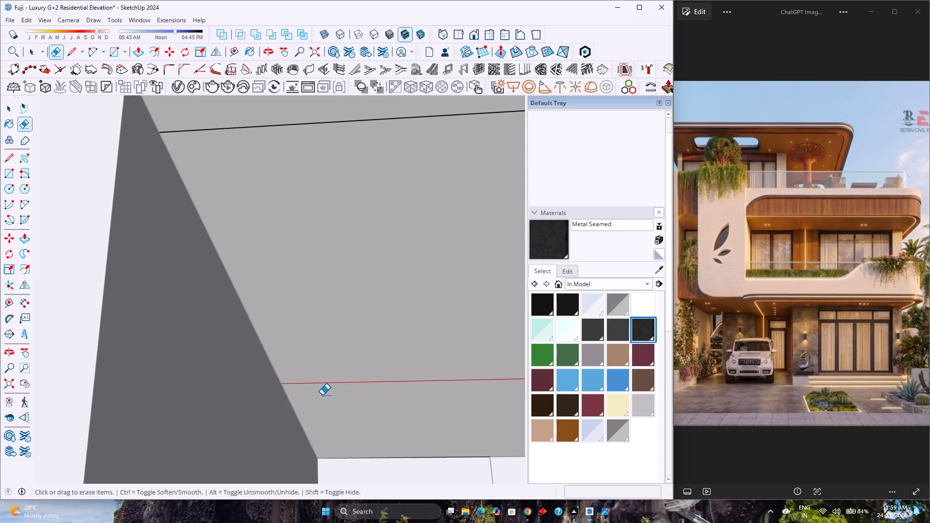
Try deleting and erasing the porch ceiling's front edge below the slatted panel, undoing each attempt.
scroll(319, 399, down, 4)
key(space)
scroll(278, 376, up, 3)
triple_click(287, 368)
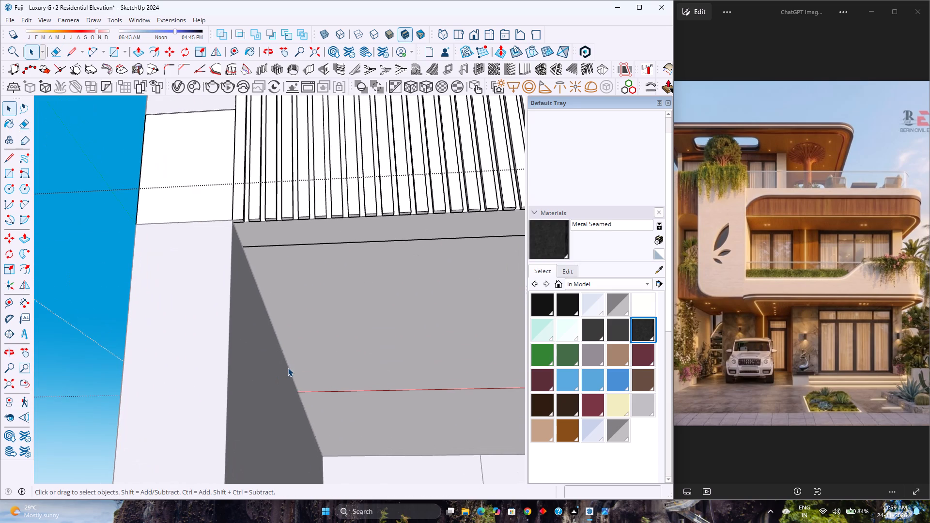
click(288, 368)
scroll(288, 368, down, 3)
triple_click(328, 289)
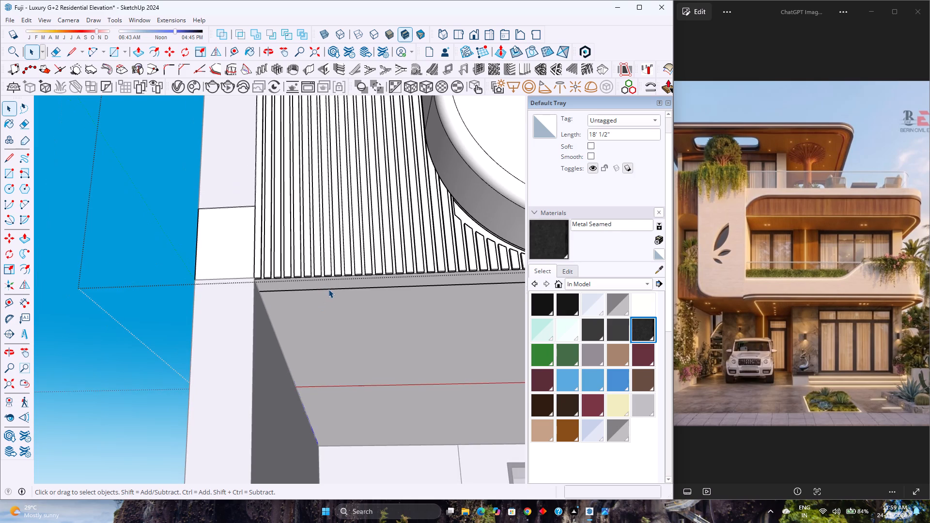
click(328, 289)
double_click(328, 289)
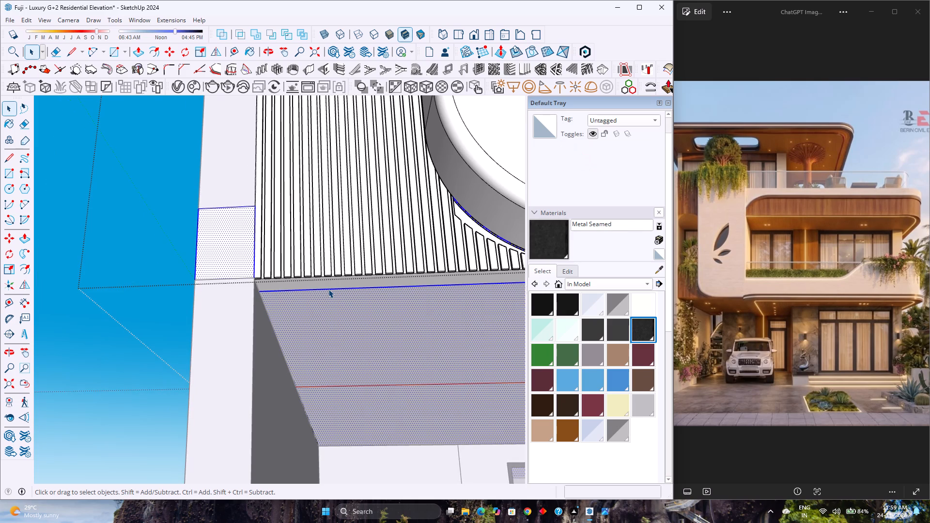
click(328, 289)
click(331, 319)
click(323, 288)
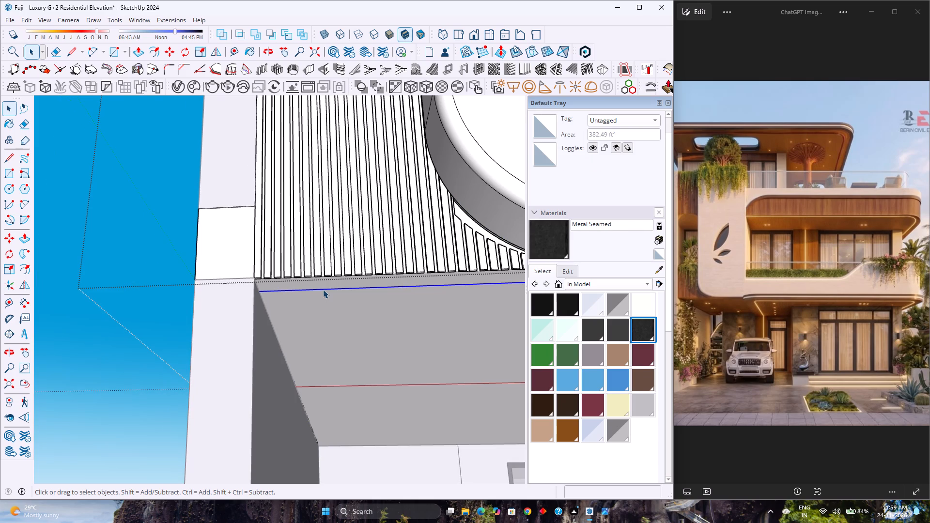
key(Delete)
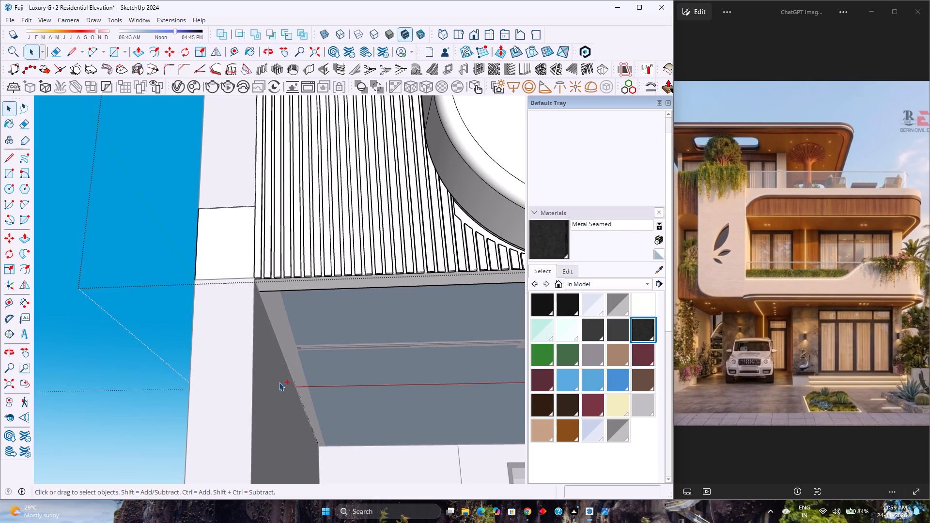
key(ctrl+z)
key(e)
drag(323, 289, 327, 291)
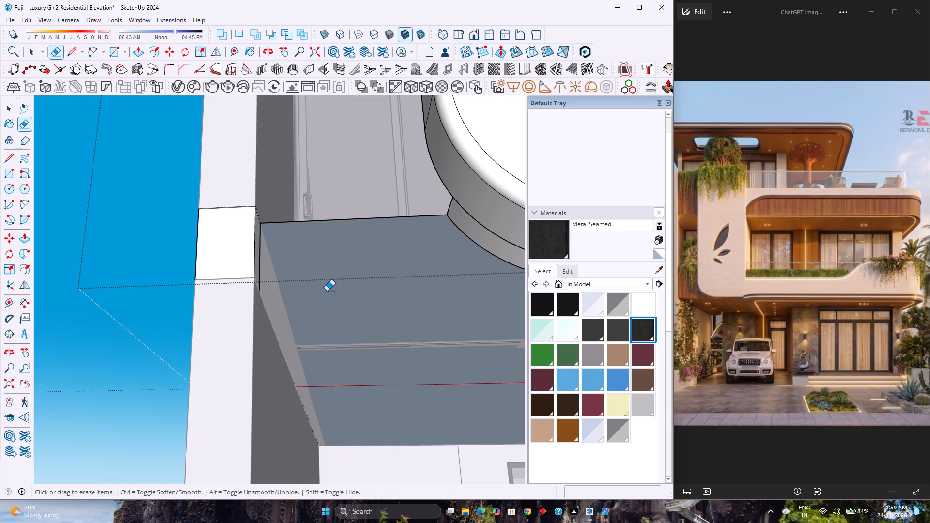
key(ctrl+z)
Open the ceiling slab group for editing and delete the porch ceiling's edge along the outer side wall.
key(space)
double_click(317, 323)
scroll(317, 323, up, 2)
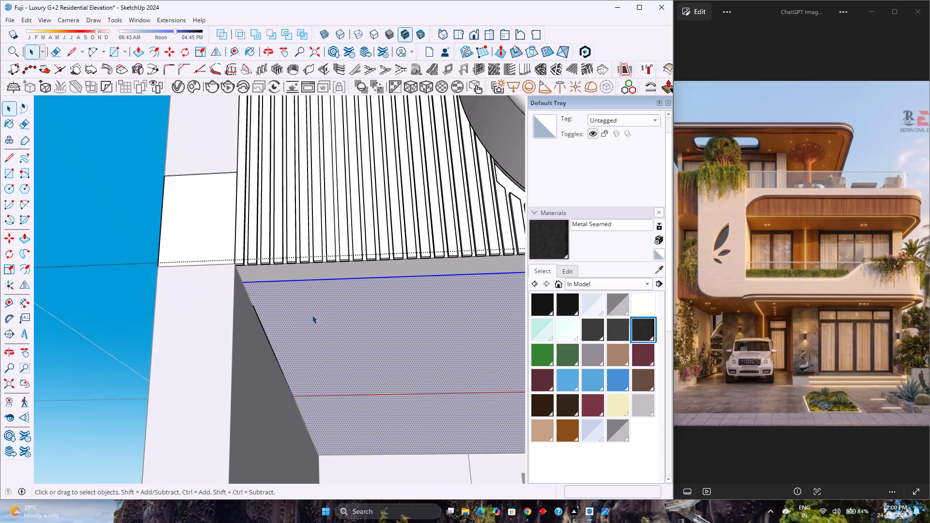
middle_drag(211, 277, 131, 254)
scroll(276, 331, up, 2)
scroll(278, 336, down, 5)
key(Escape)
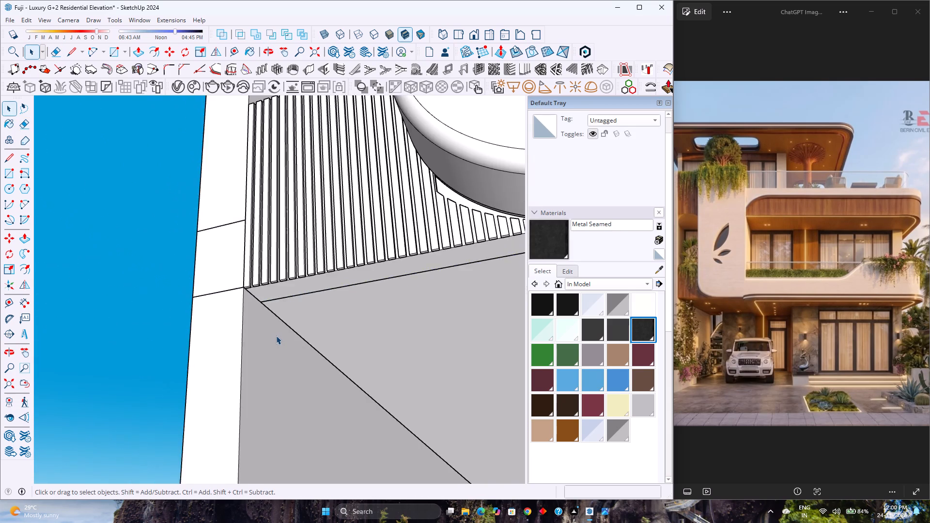
scroll(276, 335, down, 13)
middle_drag(415, 353, 237, 284)
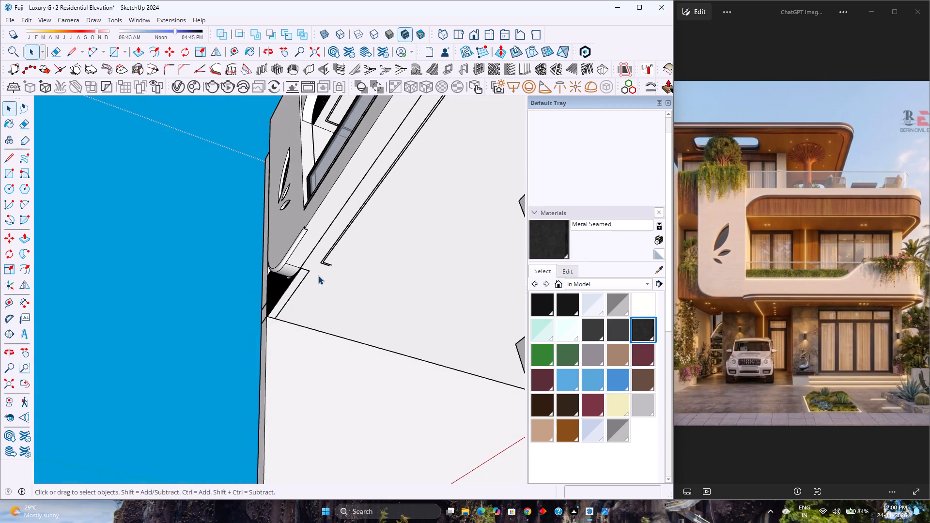
scroll(326, 261, up, 4)
triple_click(325, 263)
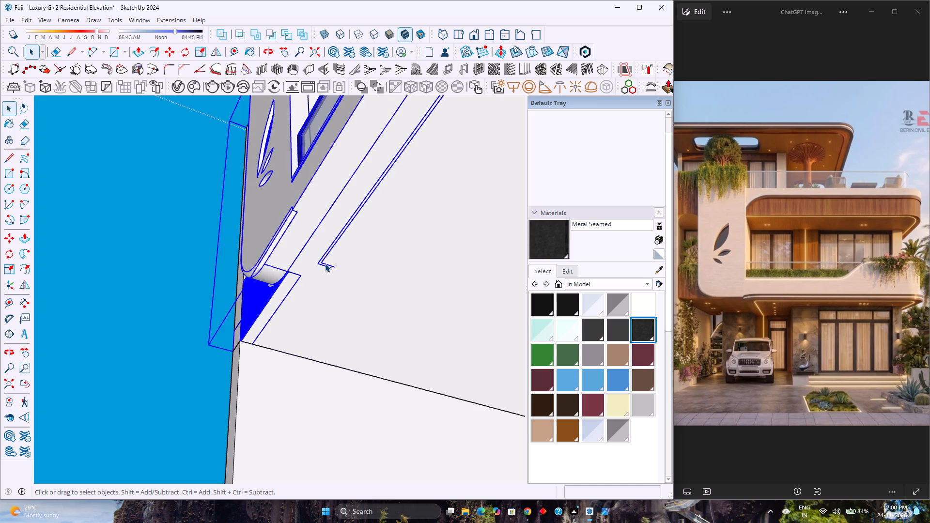
triple_click(325, 263)
triple_click(325, 263)
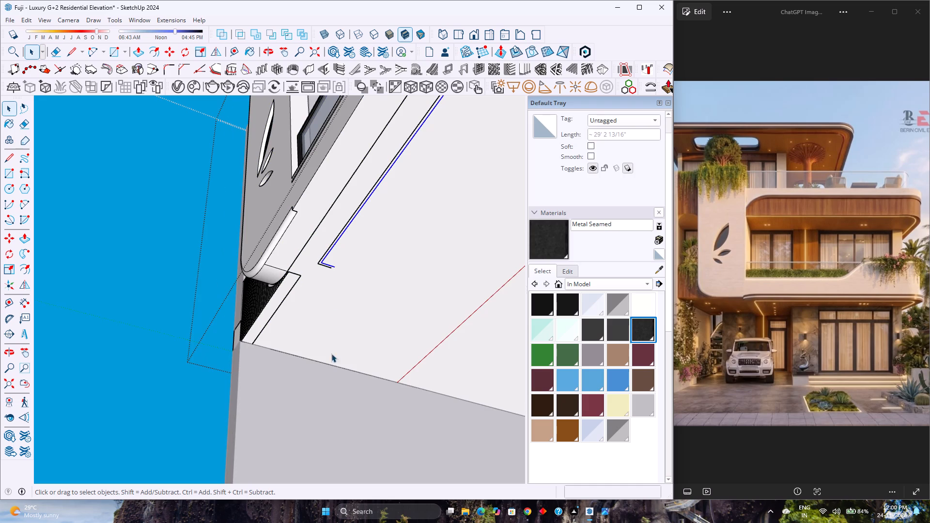
click(332, 367)
key(Delete)
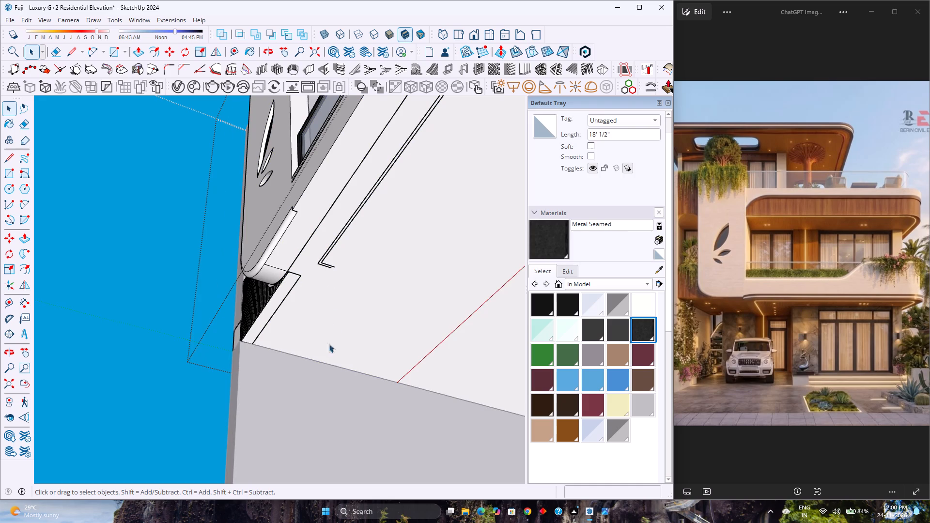
Delete the two remaining parallel border lines along the front of the porch ceiling.
triple_click(331, 266)
click(331, 266)
key(Delete)
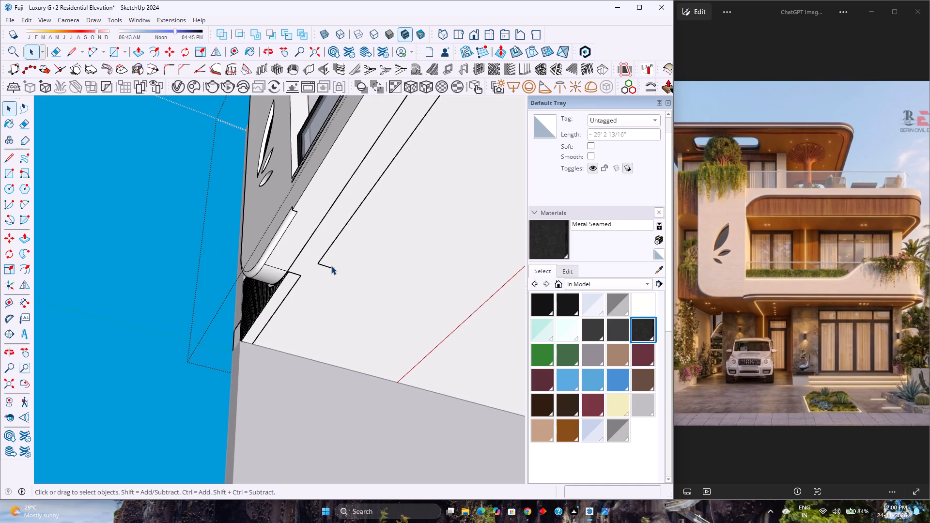
triple_click(324, 265)
double_click(324, 265)
key(Delete)
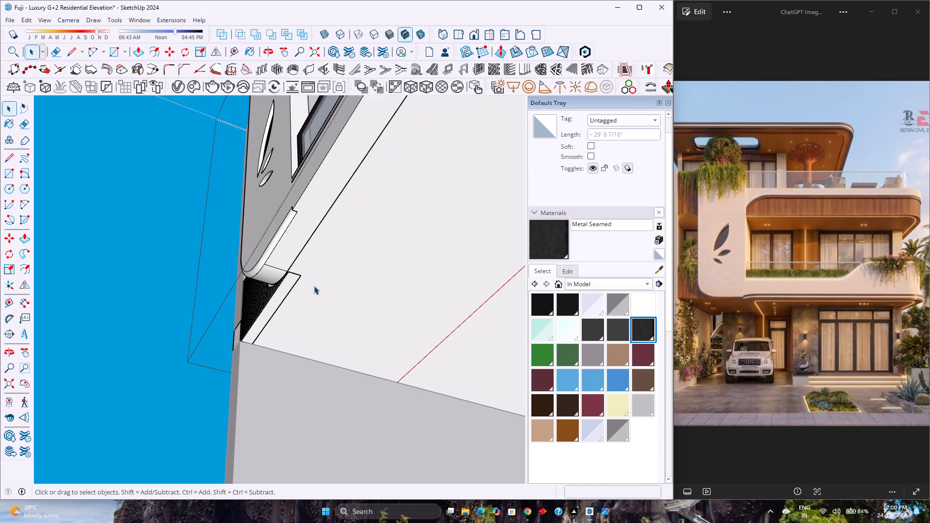
Draw a line about 19' 6 1/2" long on the porch ceiling along the outer side wall, from back corner to front corner.
scroll(293, 328, down, 6)
middle_drag(293, 331, 480, 426)
scroll(361, 375, down, 9)
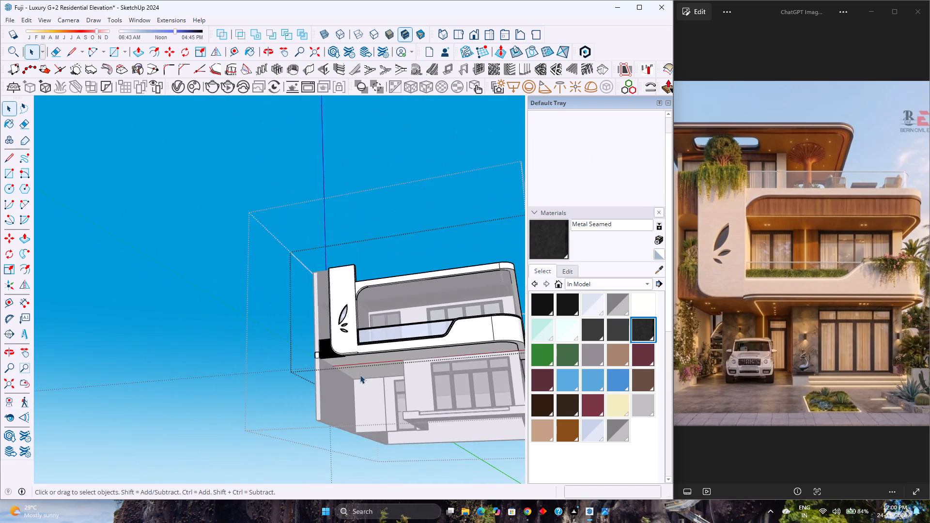
middle_drag(361, 375, 468, 332)
scroll(415, 372, up, 4)
click(334, 382)
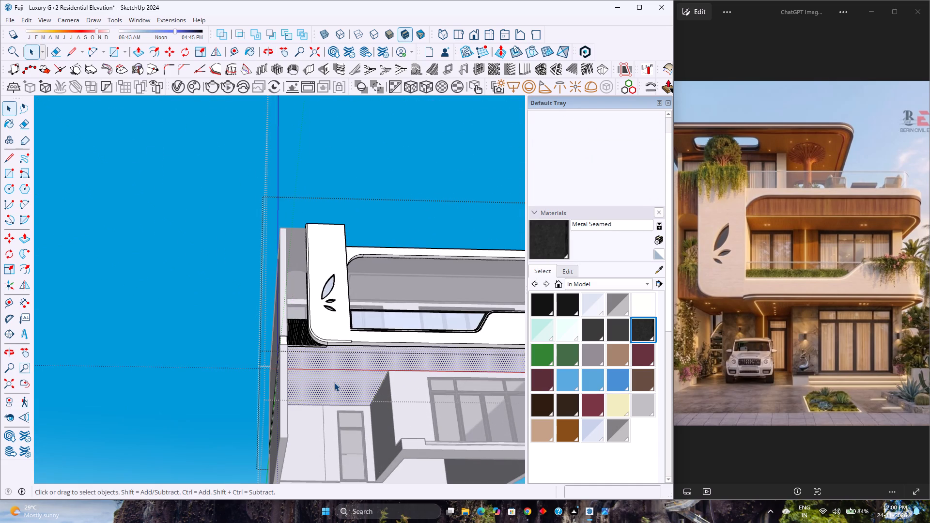
scroll(334, 383, up, 6)
middle_drag(338, 400, 301, 400)
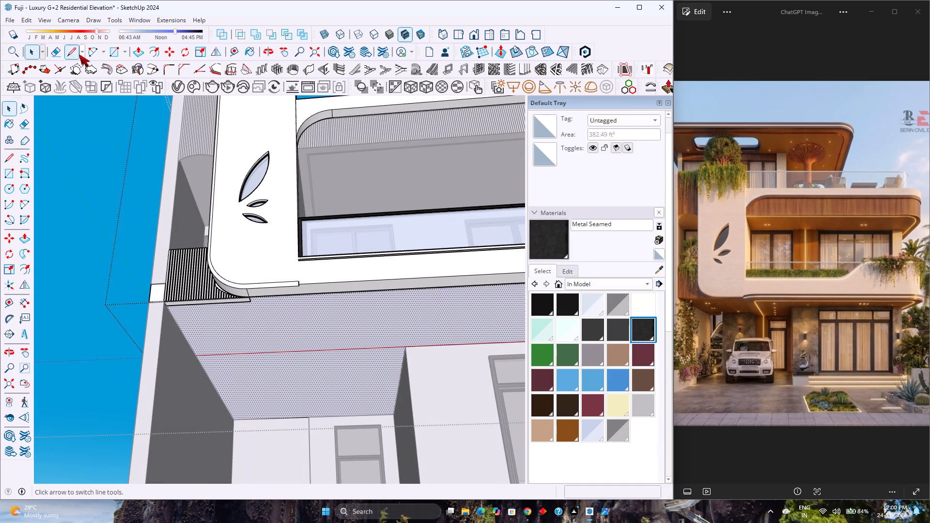
click(71, 51)
click(238, 420)
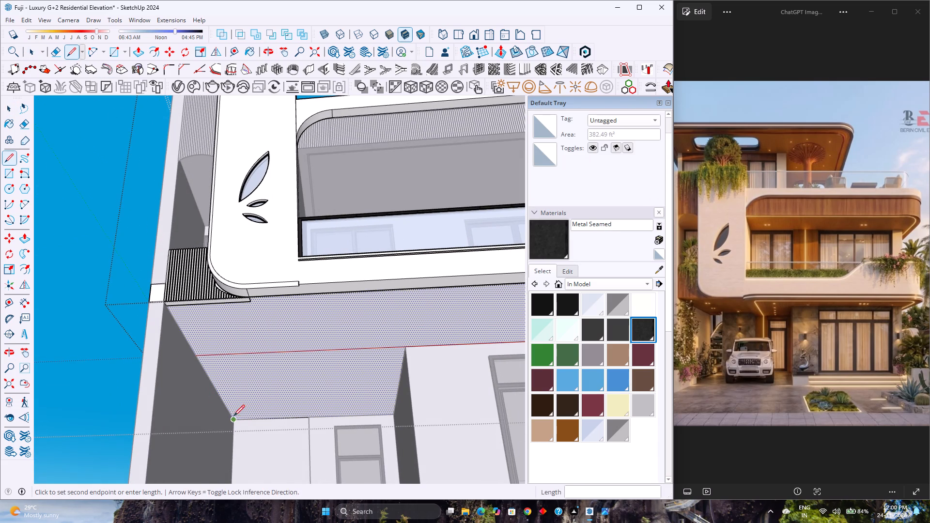
click(170, 305)
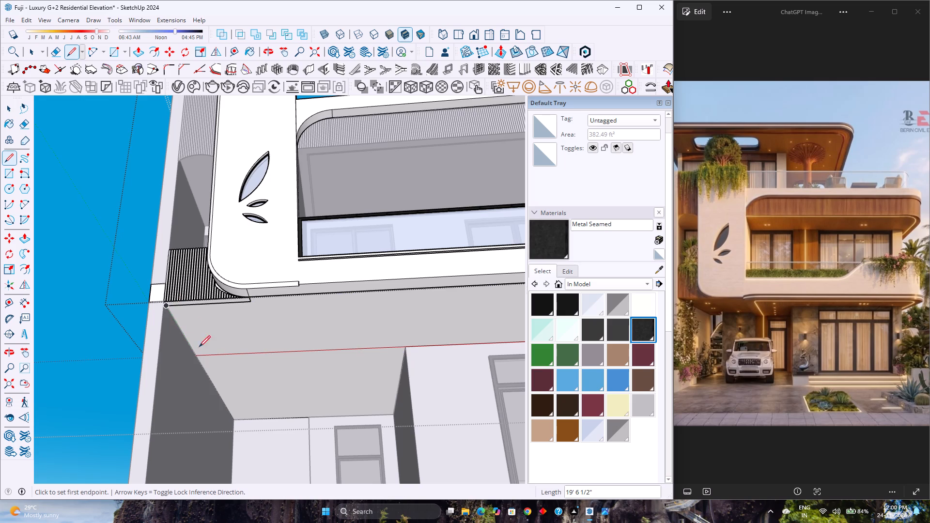
Delete the porch ceiling's edge along the back wall beside the entrance door.
key(space)
click(277, 419)
key(Delete)
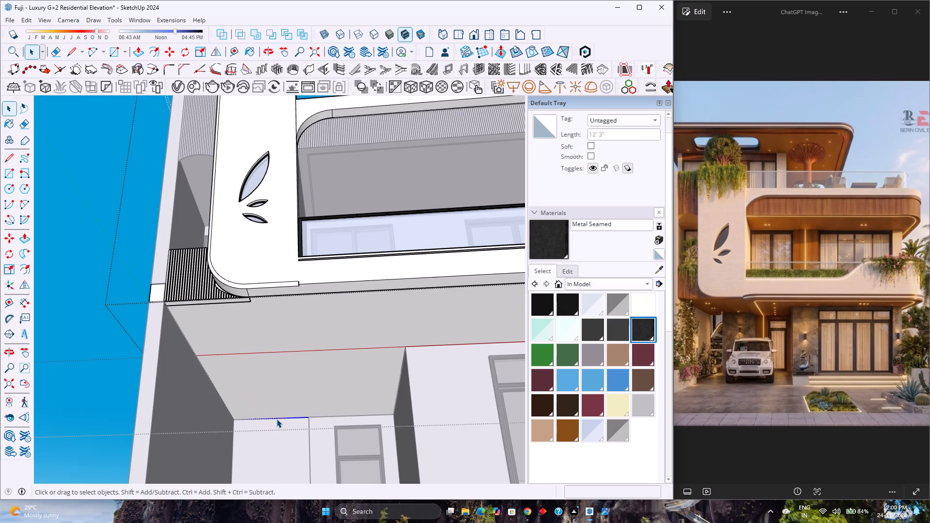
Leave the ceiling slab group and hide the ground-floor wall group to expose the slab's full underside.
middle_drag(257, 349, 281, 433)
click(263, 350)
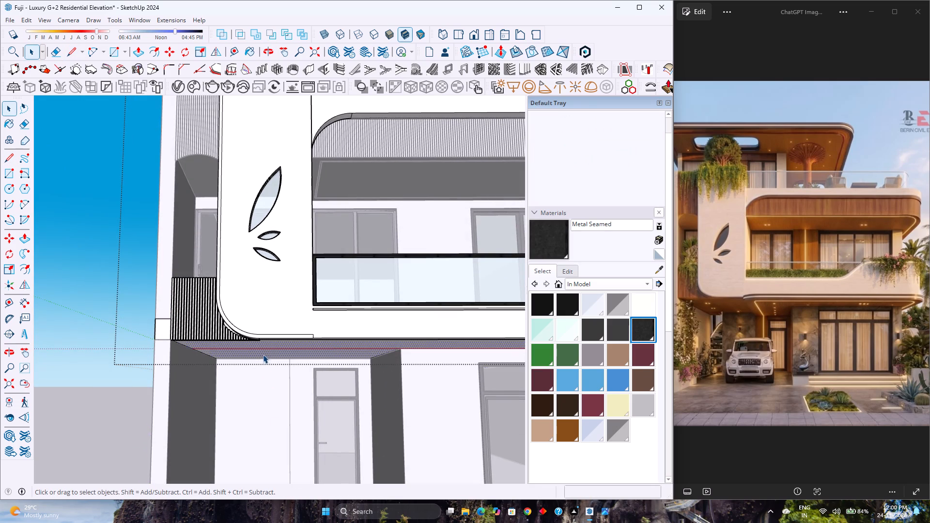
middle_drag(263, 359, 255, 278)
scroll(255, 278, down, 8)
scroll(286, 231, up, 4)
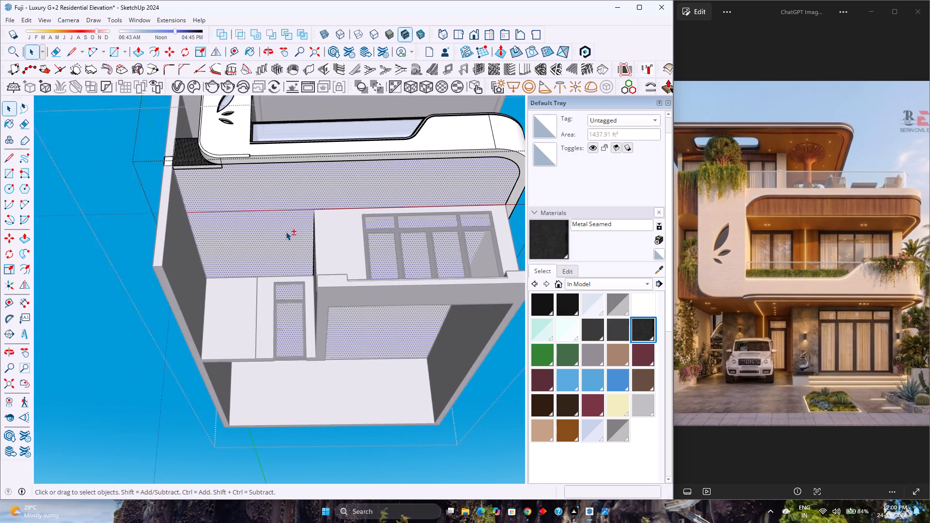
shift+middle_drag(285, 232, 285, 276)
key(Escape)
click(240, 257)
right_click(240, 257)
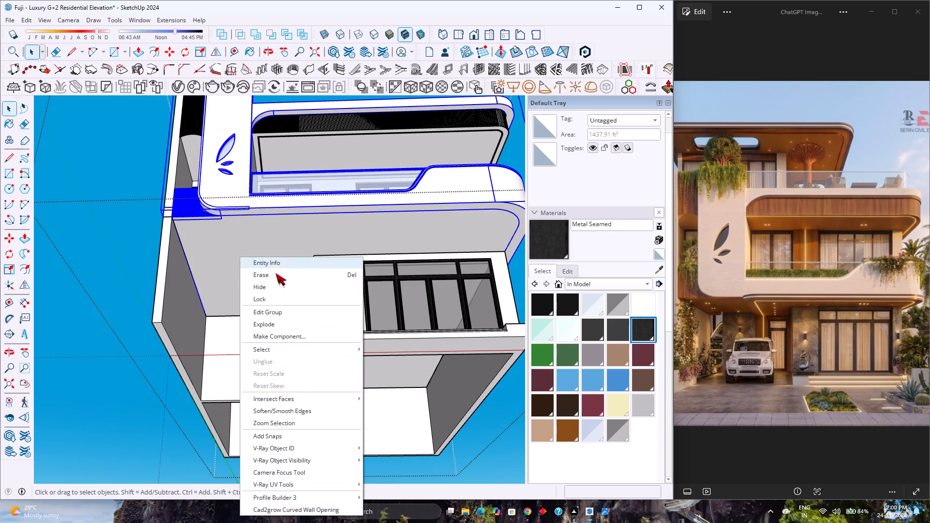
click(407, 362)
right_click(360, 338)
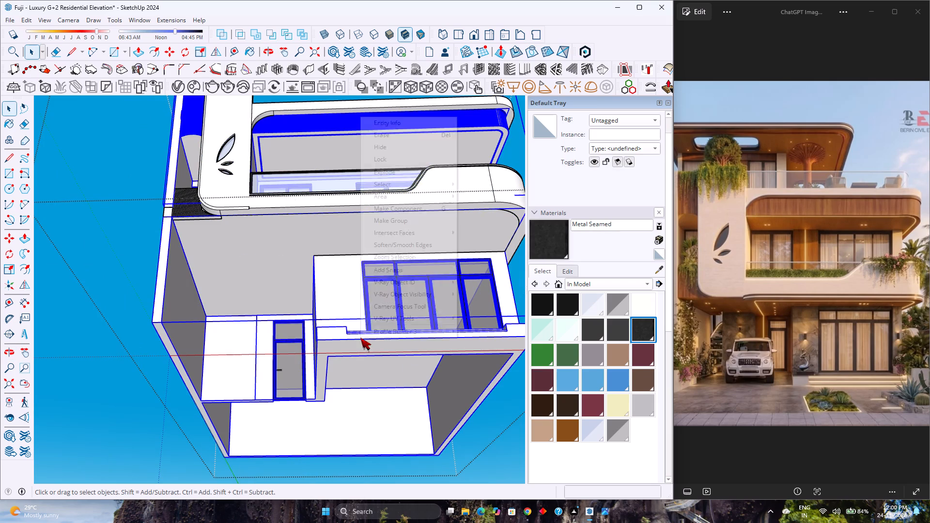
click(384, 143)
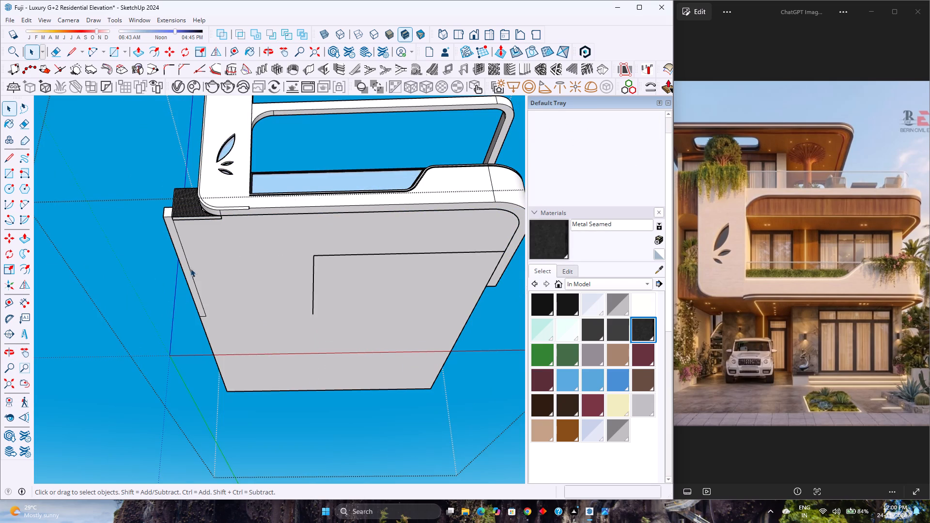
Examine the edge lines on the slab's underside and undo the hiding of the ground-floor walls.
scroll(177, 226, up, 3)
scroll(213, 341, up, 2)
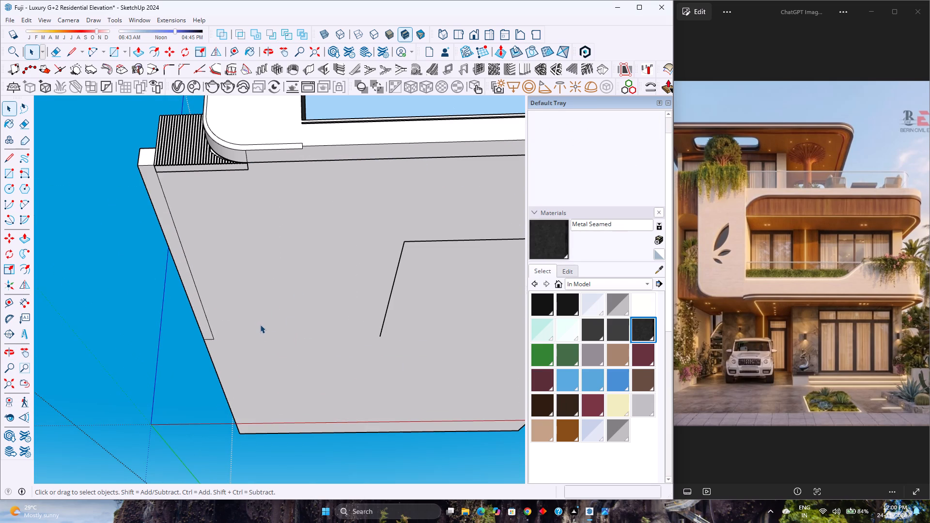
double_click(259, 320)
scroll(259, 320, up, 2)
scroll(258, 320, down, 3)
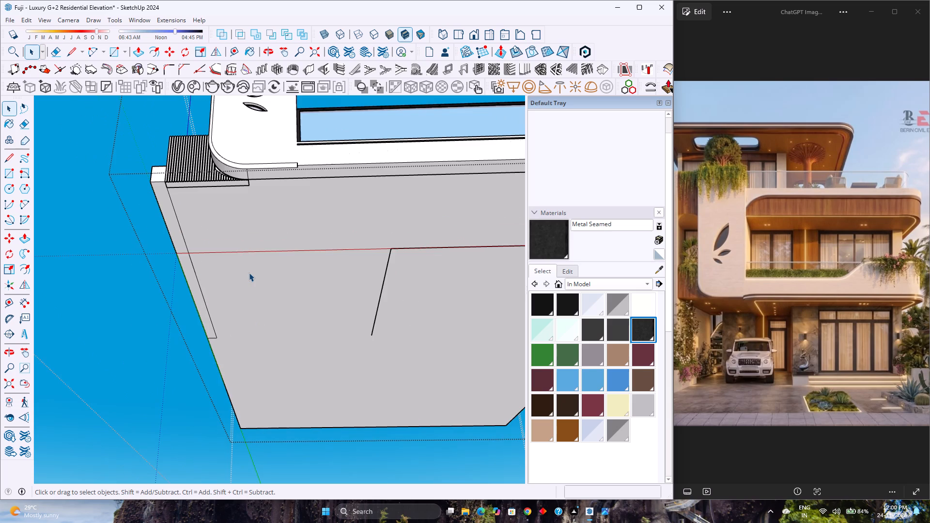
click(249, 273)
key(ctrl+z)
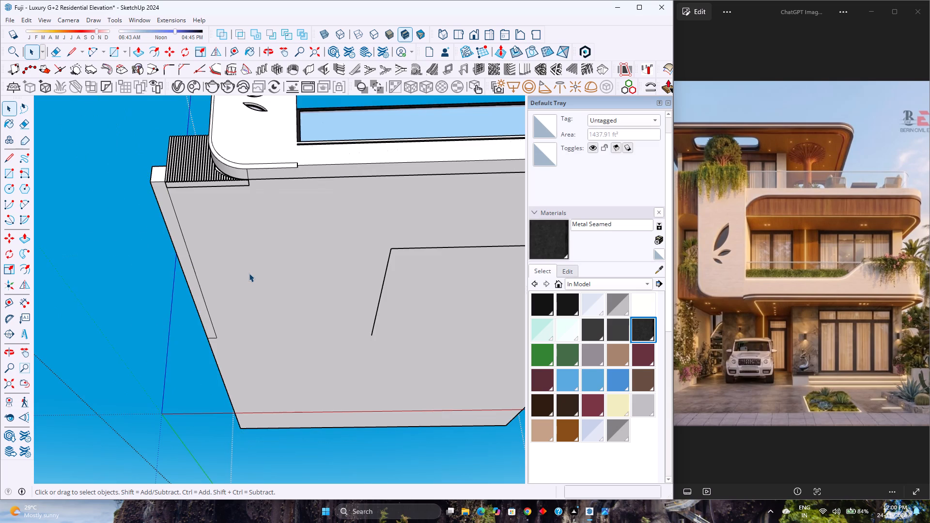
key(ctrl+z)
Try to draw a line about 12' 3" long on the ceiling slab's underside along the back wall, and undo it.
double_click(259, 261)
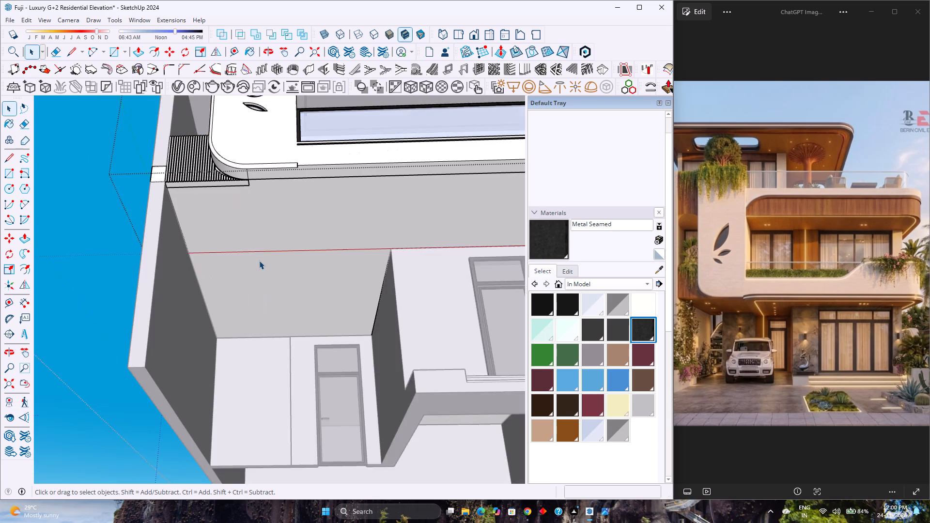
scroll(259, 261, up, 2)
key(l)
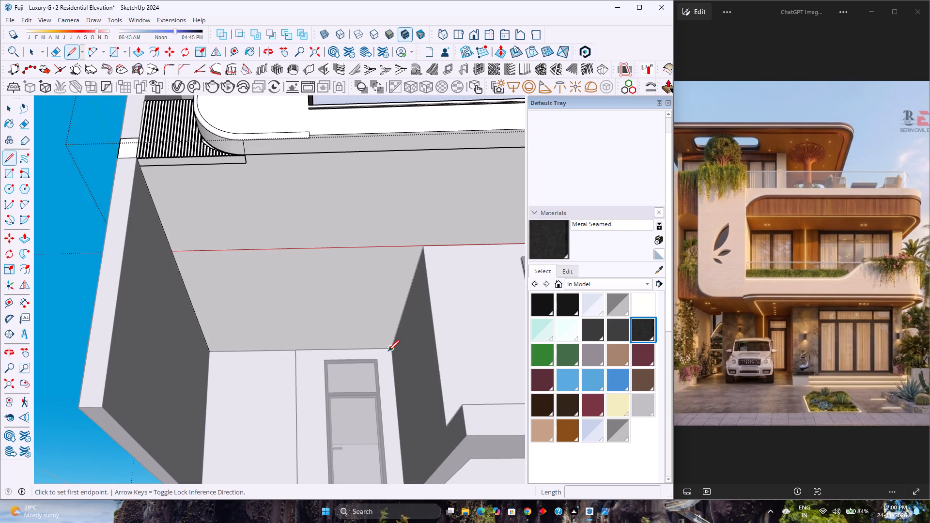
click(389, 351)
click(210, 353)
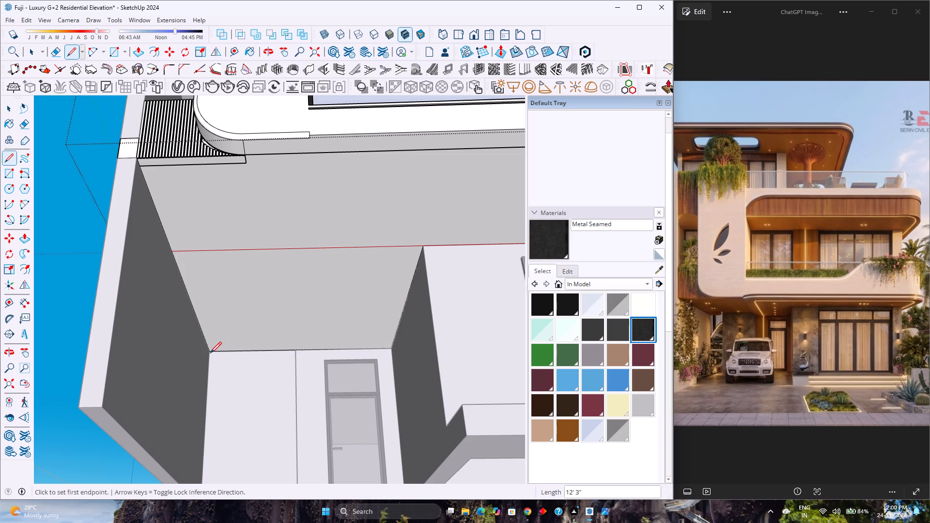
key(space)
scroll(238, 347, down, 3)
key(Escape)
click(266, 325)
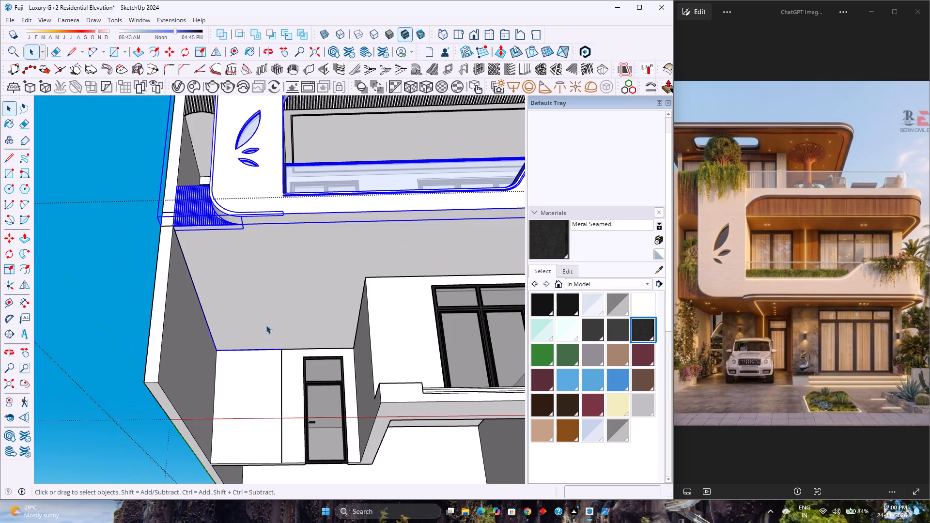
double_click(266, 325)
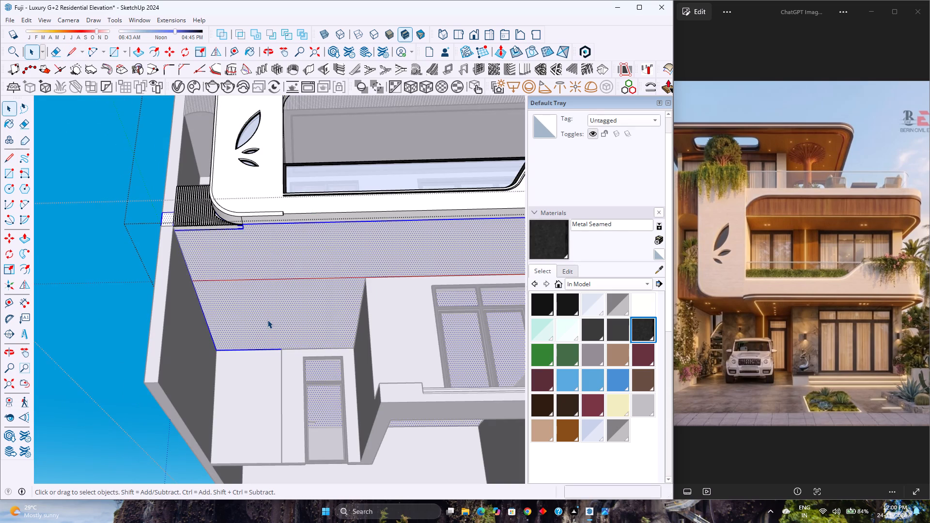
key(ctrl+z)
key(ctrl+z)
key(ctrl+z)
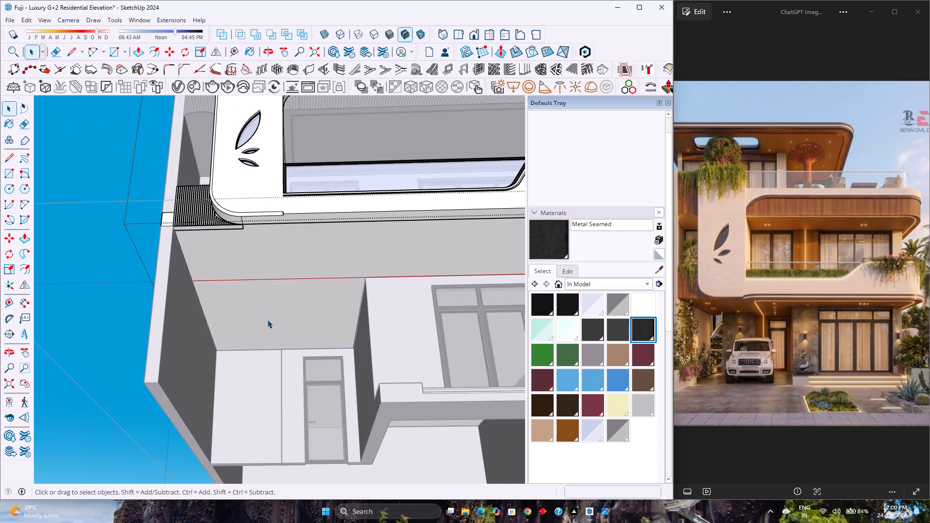
Draw a line about 12' 3" long on the porch ceiling along the back wall above the entrance door.
key(space)
double_click(268, 316)
scroll(268, 316, up, 3)
middle_drag(267, 317, 266, 317)
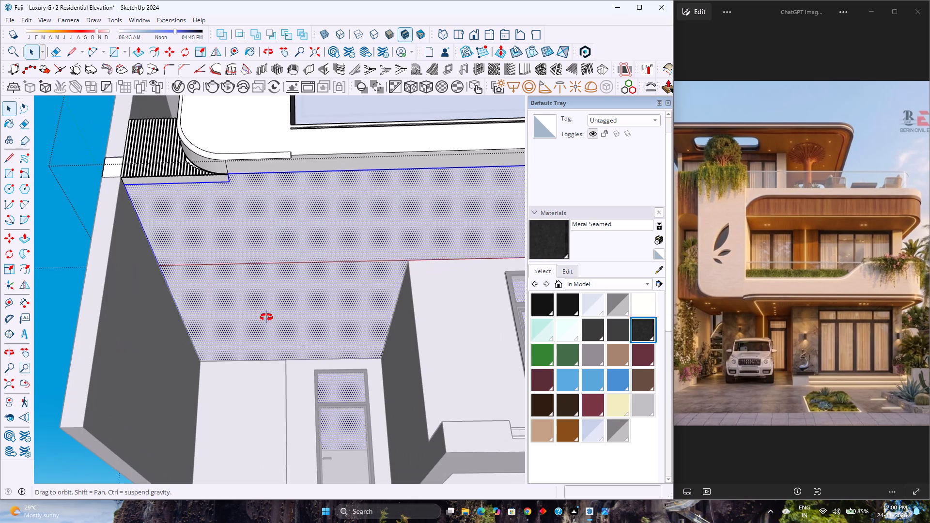
middle_drag(266, 317, 266, 338)
key(l)
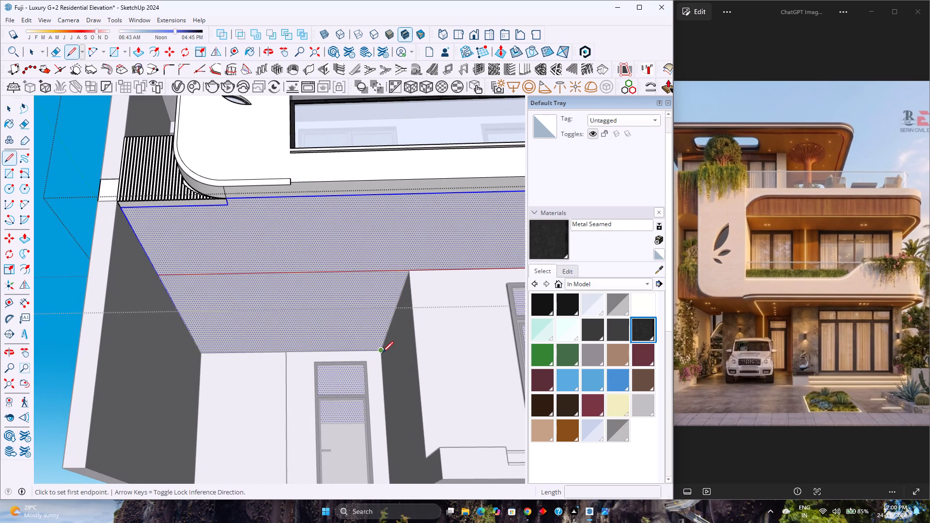
drag(382, 353, 378, 353)
click(206, 352)
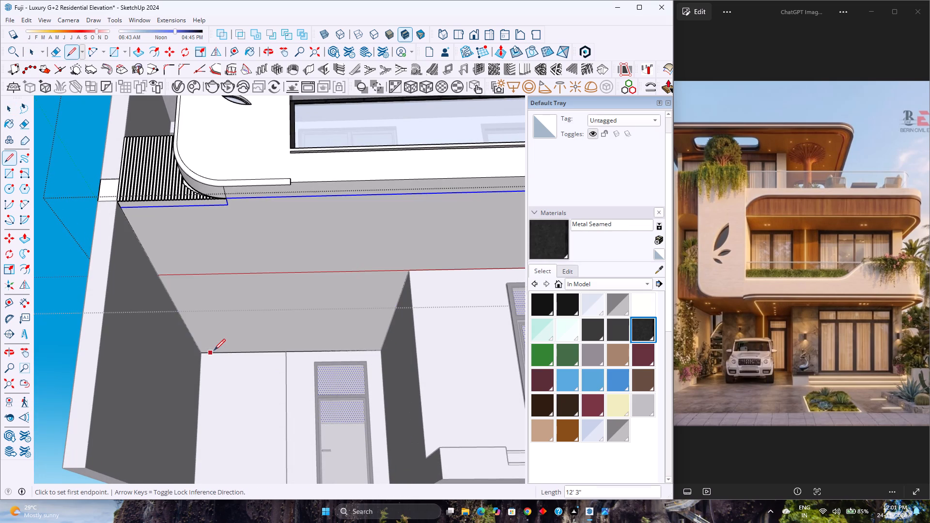
key(space)
key(Escape)
Offset the porch ceiling face's outline inward by 9" inside the slab group.
click(297, 313)
double_click(296, 314)
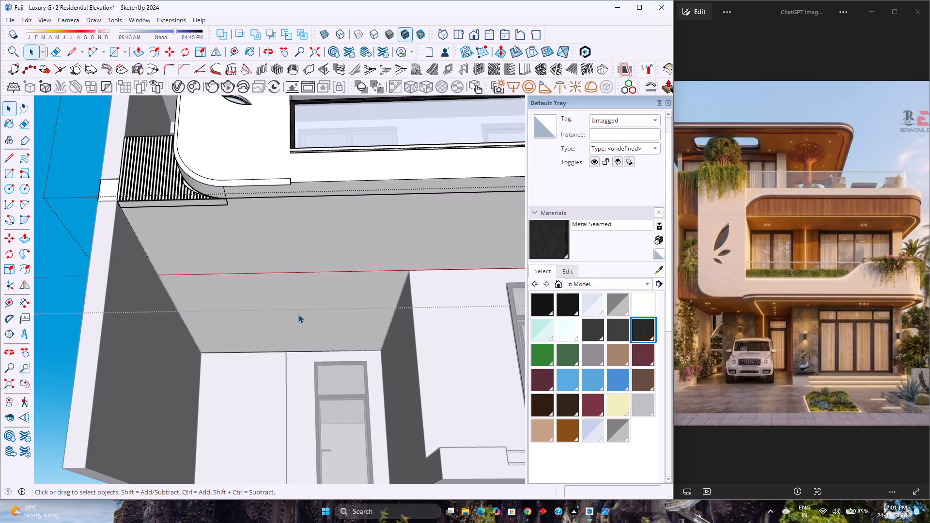
click(299, 314)
scroll(299, 314, down, 9)
middle_drag(318, 306, 263, 291)
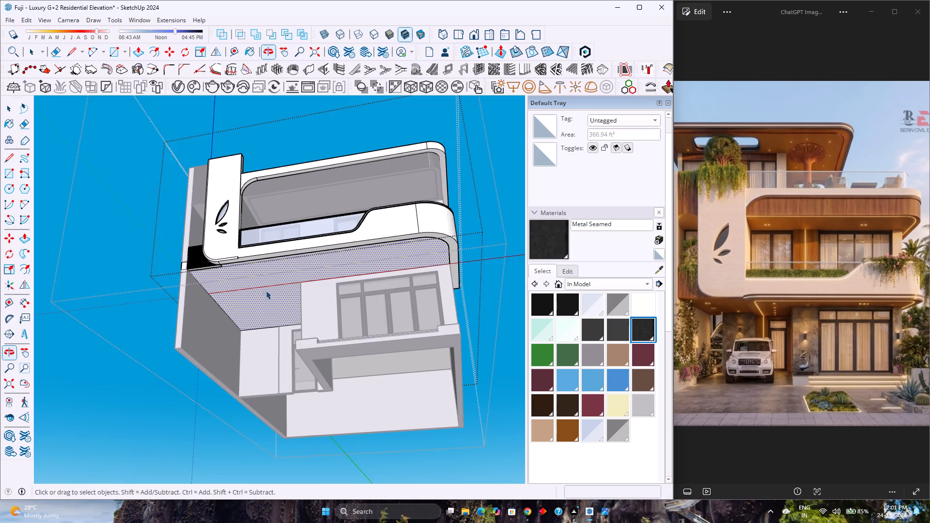
scroll(266, 291, down, 3)
scroll(266, 291, up, 4)
scroll(266, 291, down, 1)
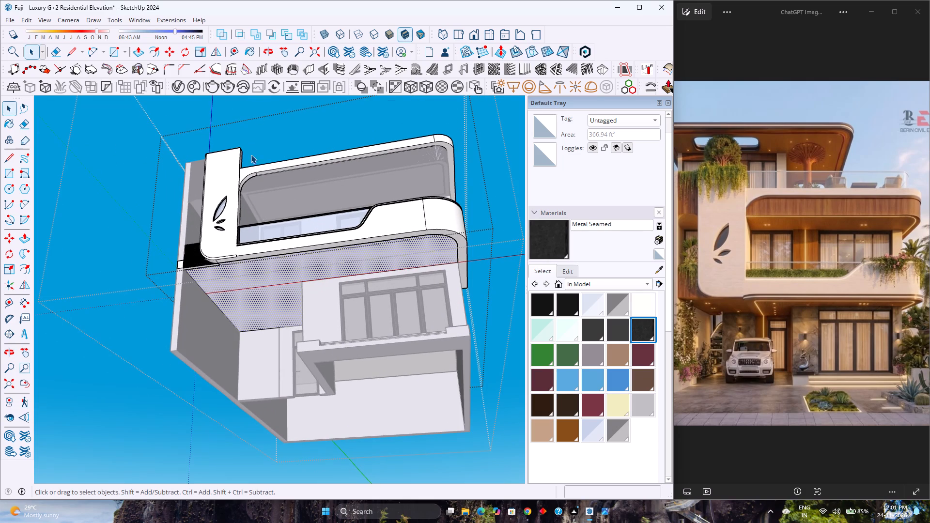
click(161, 49)
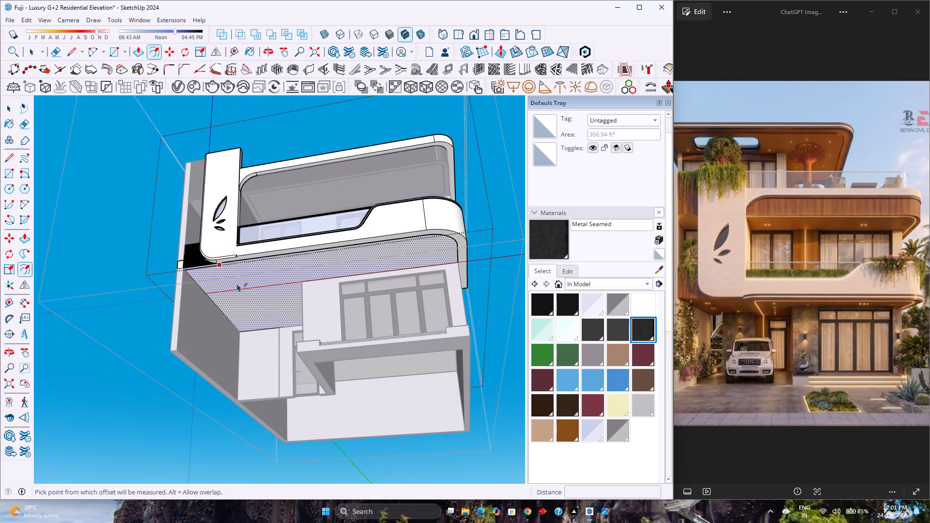
click(227, 298)
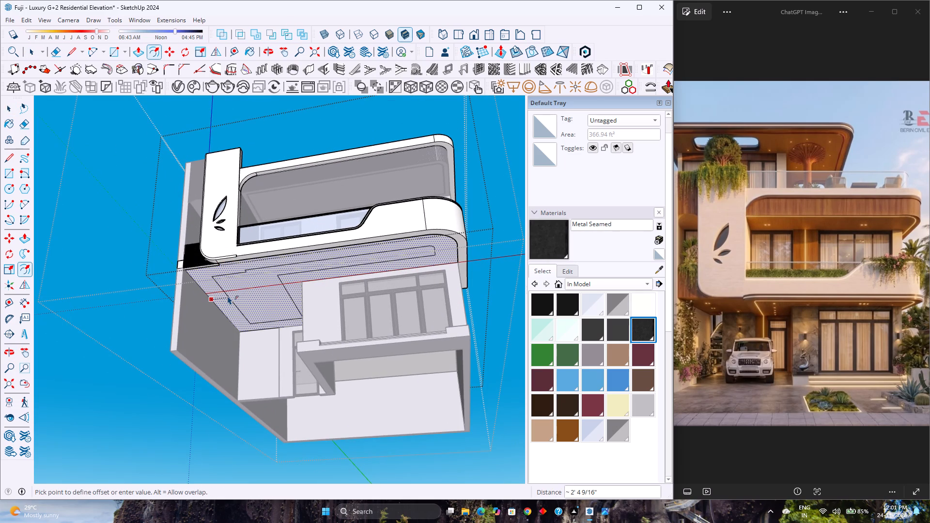
scroll(228, 296, up, 4)
key(9)
key(Return)
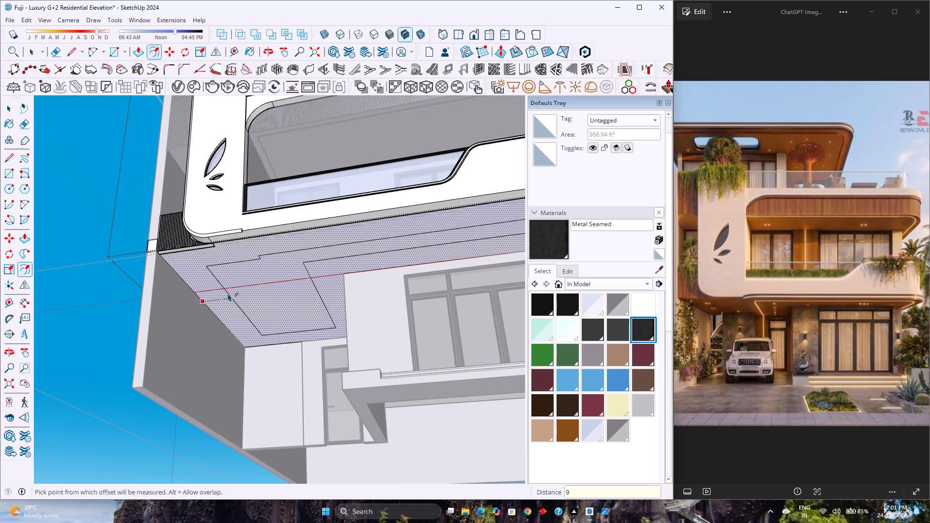
Offset the ceiling border's outer edge inward by 10" to form a narrow strip beside the 9" outline.
click(227, 294)
text(10)
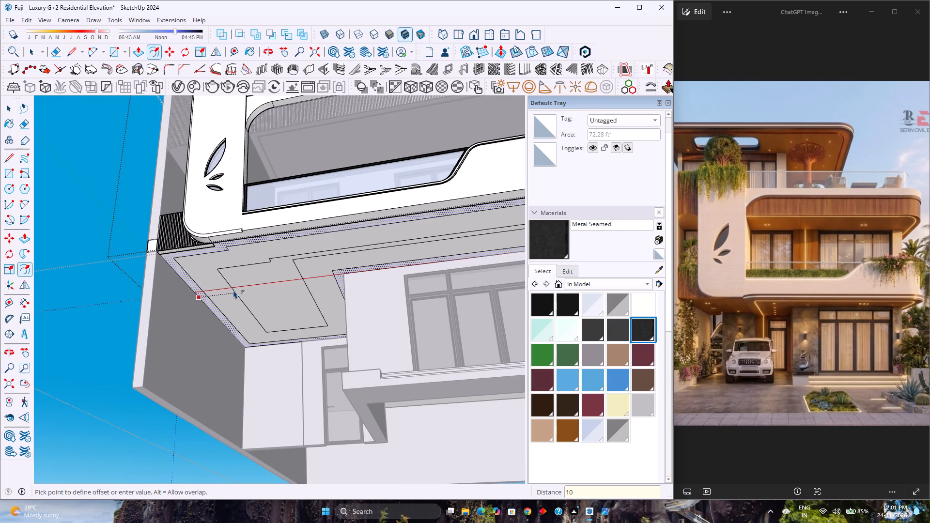
key(Return)
key(space)
Push/Pull the narrow 1" strip around the porch ceiling by 0.5".
scroll(191, 274, up, 3)
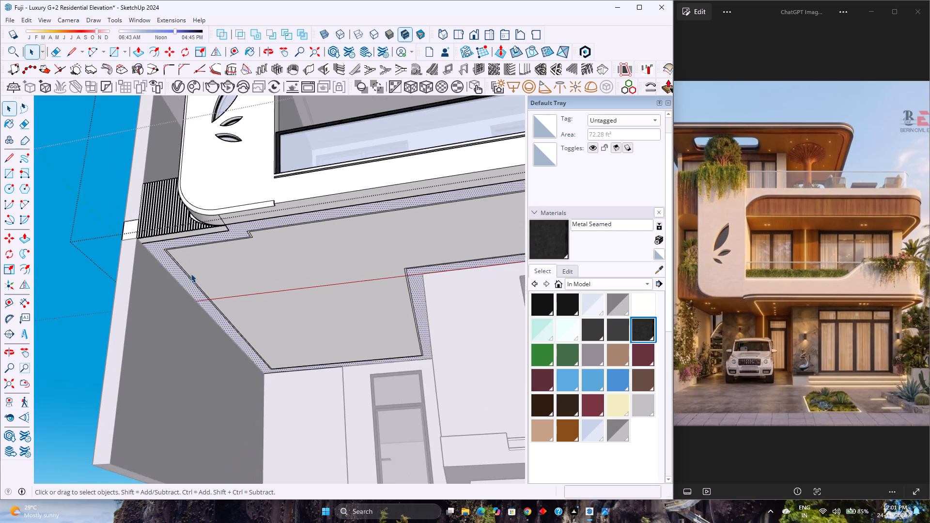
scroll(191, 274, up, 5)
key(Escape)
scroll(192, 274, up, 8)
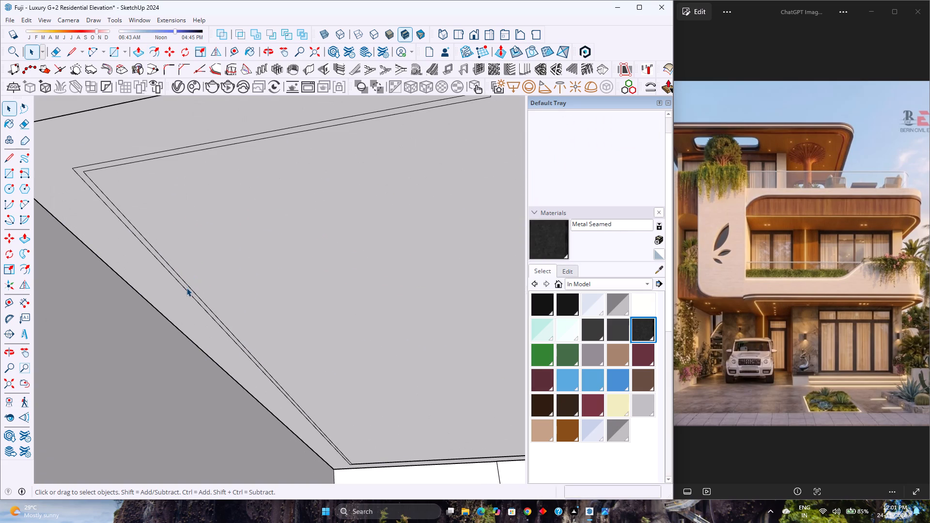
click(186, 288)
scroll(186, 288, up, 5)
double_click(186, 288)
scroll(186, 288, up, 4)
click(186, 288)
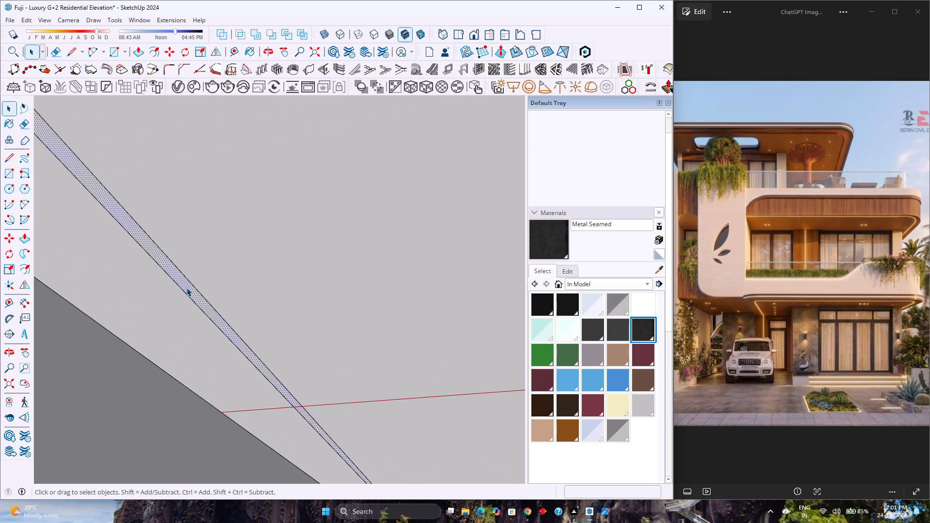
key(p)
click(186, 288)
text(0.)
key(5)
key(Return)
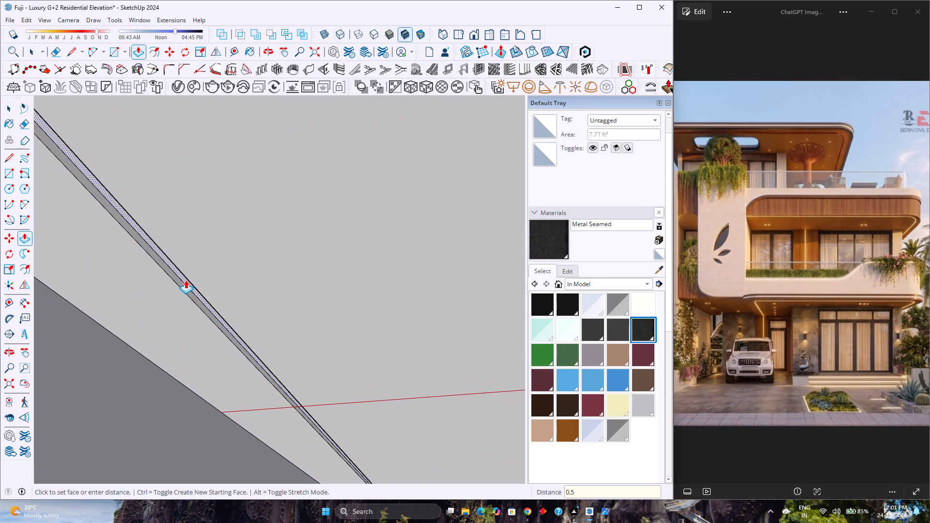
key(space)
Copy the pushed strip face 34' along the red axis, clear of the building.
scroll(186, 280, up, 2)
click(186, 280)
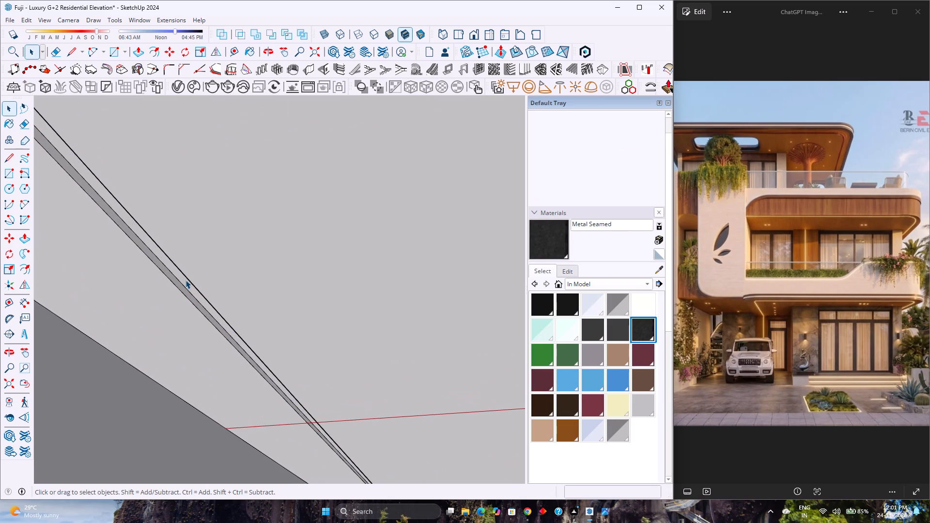
scroll(186, 280, down, 16)
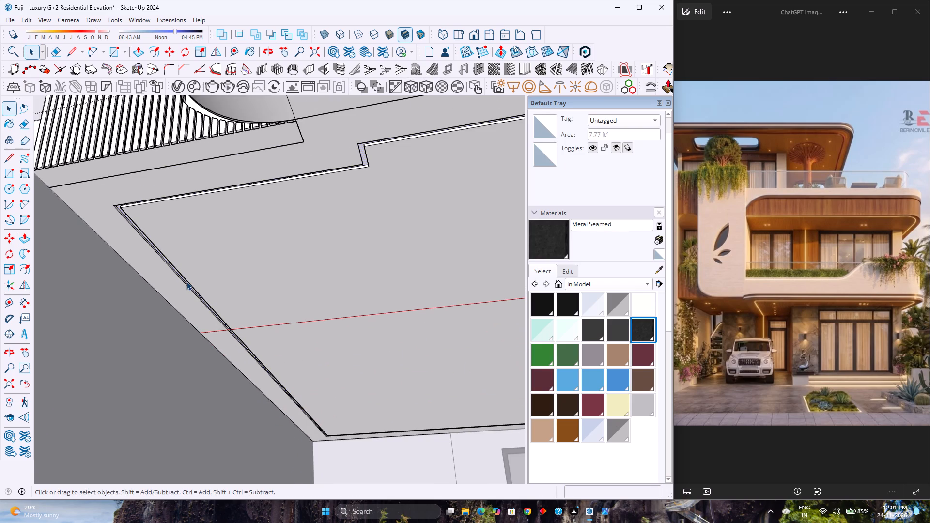
key(m)
click(113, 204)
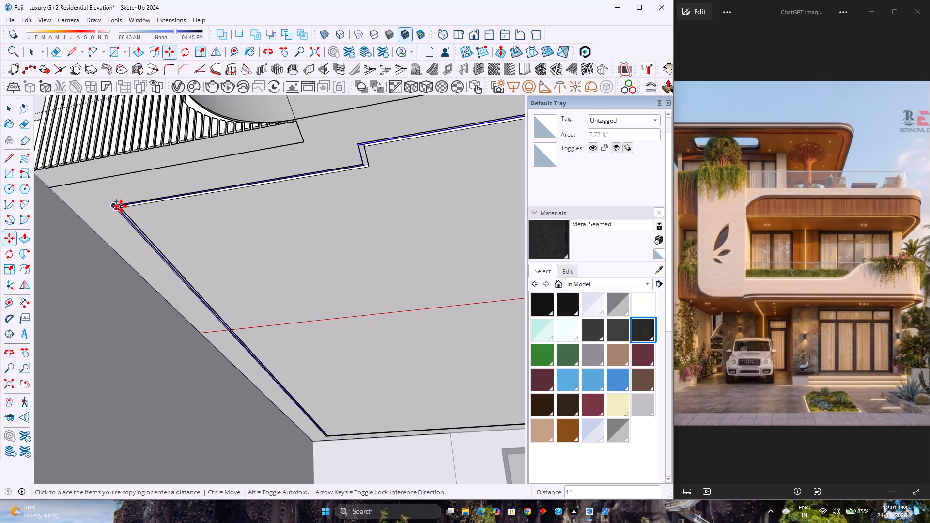
scroll(121, 206, down, 20)
scroll(121, 206, down, 1)
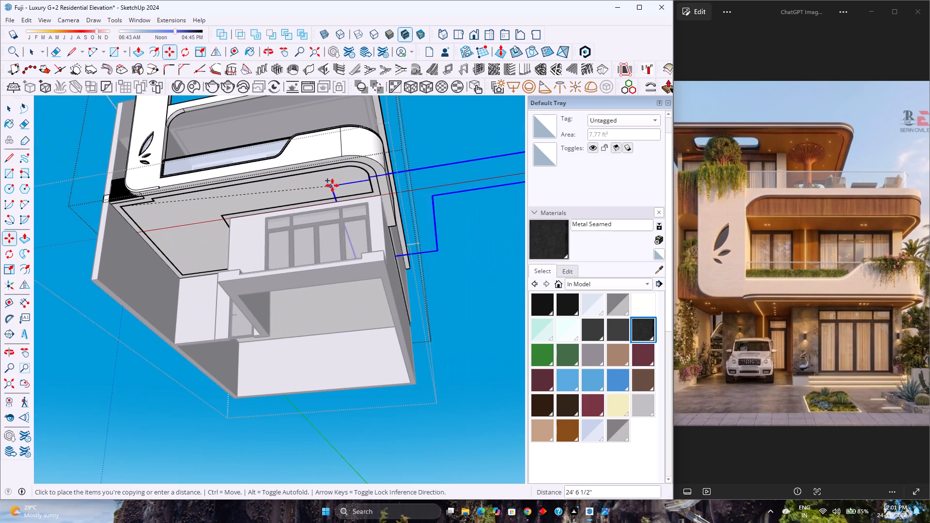
key(Right)
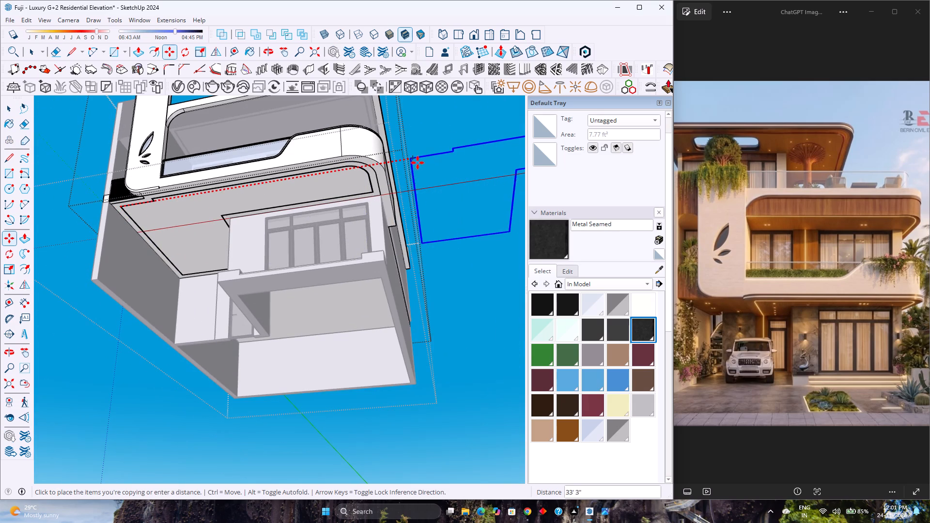
text(34')
key(Return)
scroll(417, 160, up, 6)
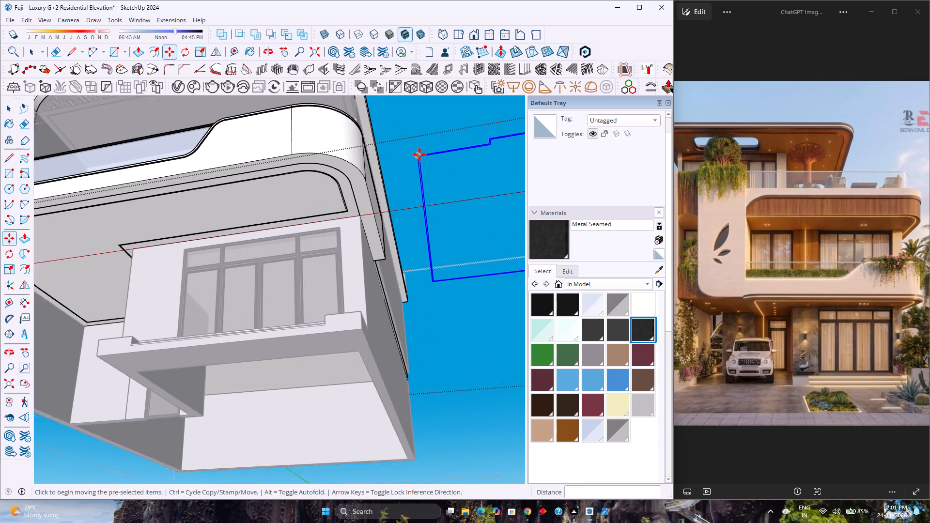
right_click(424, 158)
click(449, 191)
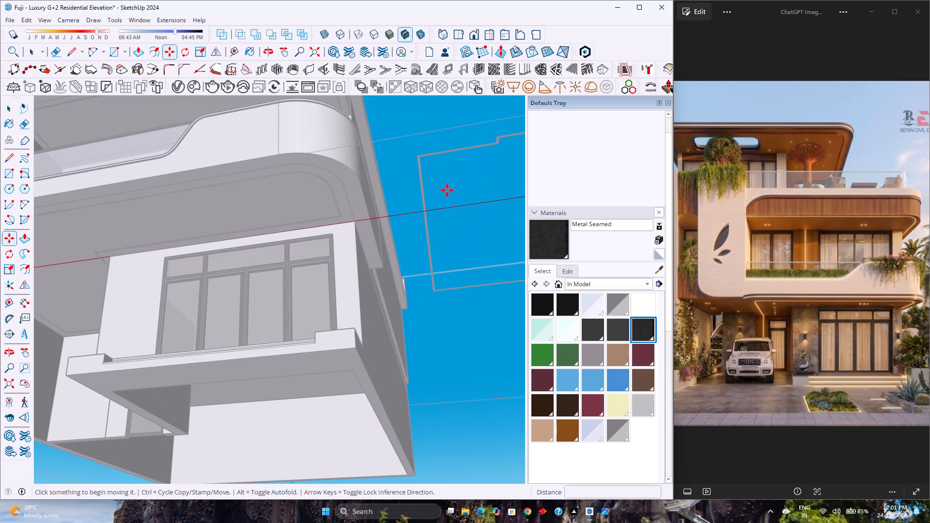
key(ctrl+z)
Make the entire copied strip outline beside the building into a group.
key(space)
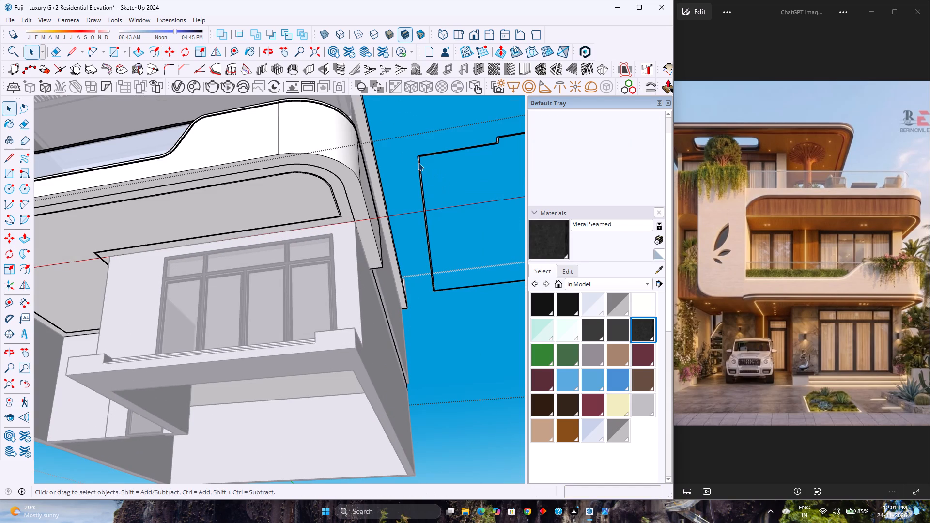
click(418, 162)
scroll(418, 162, up, 11)
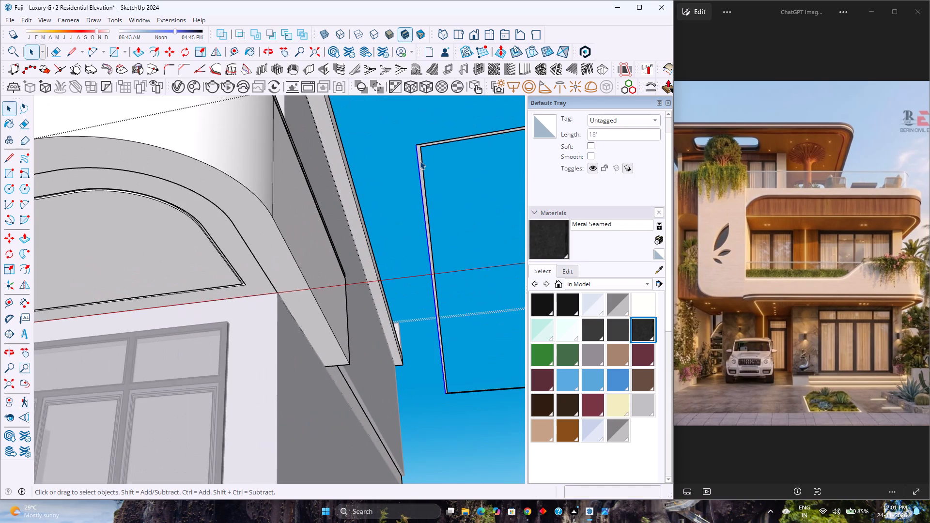
triple_click(420, 161)
right_click(420, 161)
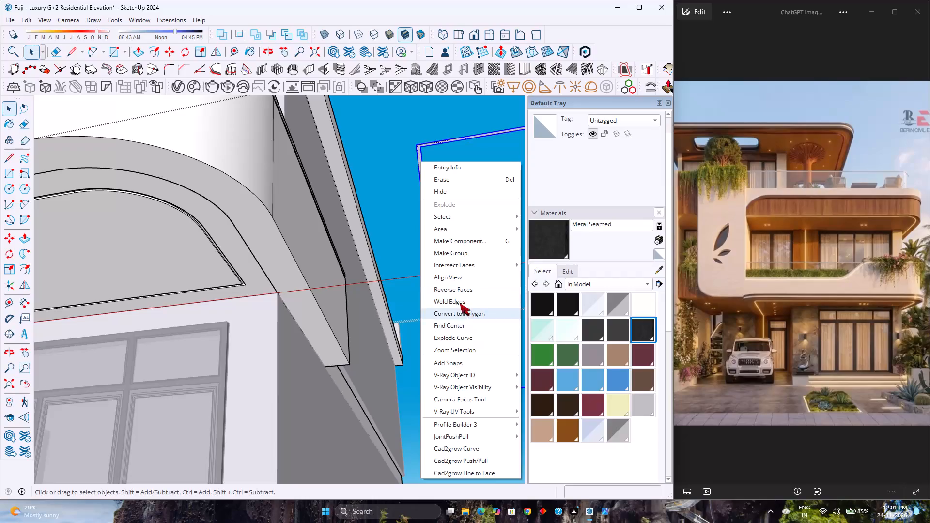
click(461, 254)
Extrude the strip face inside its new group by 0.5" and leave the group.
scroll(416, 169, up, 4)
double_click(453, 170)
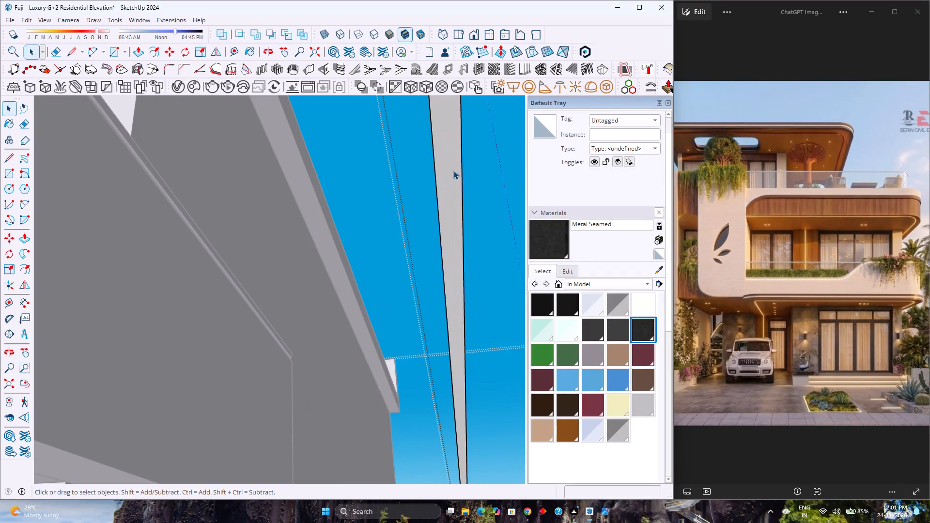
key(p)
click(453, 170)
text(0.)
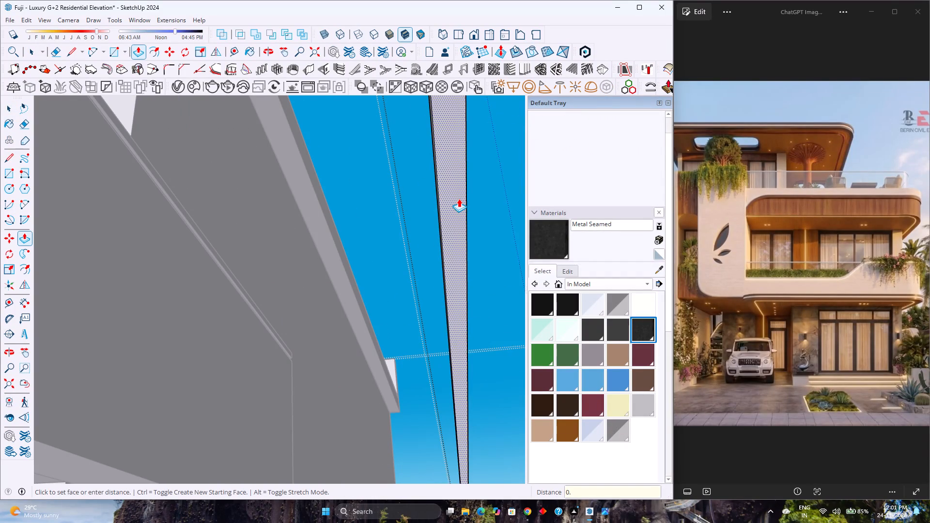
key(5)
key(Return)
scroll(371, 232, down, 5)
key(space)
scroll(370, 232, down, 8)
key(Escape)
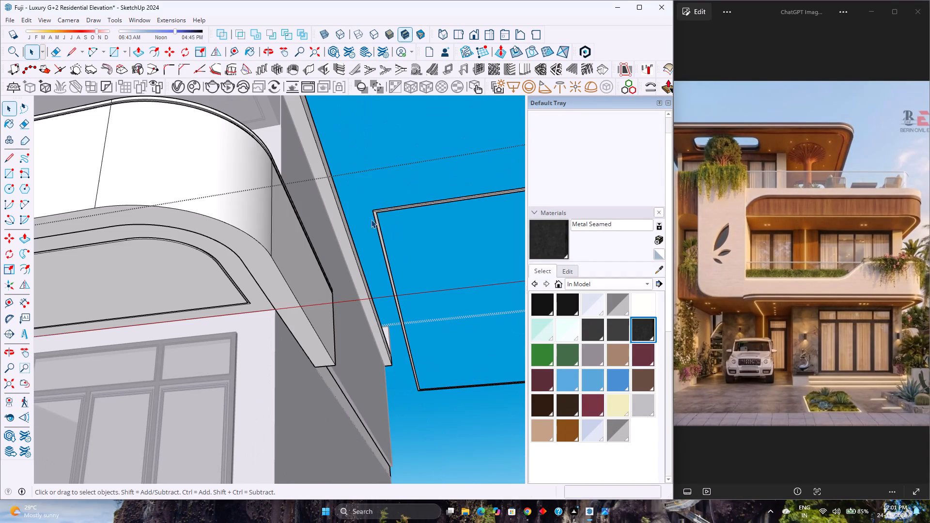
Move the thin strip group 34' back along the red axis into the porch ceiling groove and deselect it.
click(377, 213)
key(m)
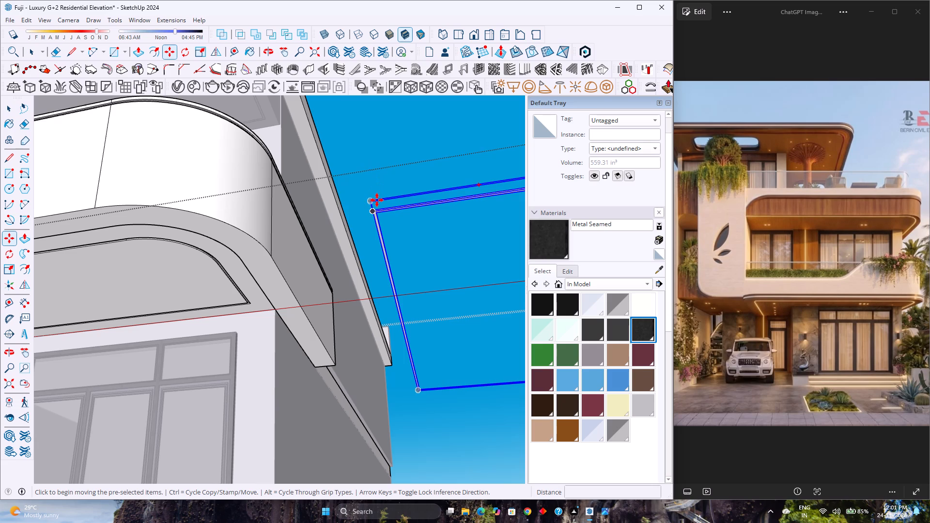
click(375, 201)
key(Right)
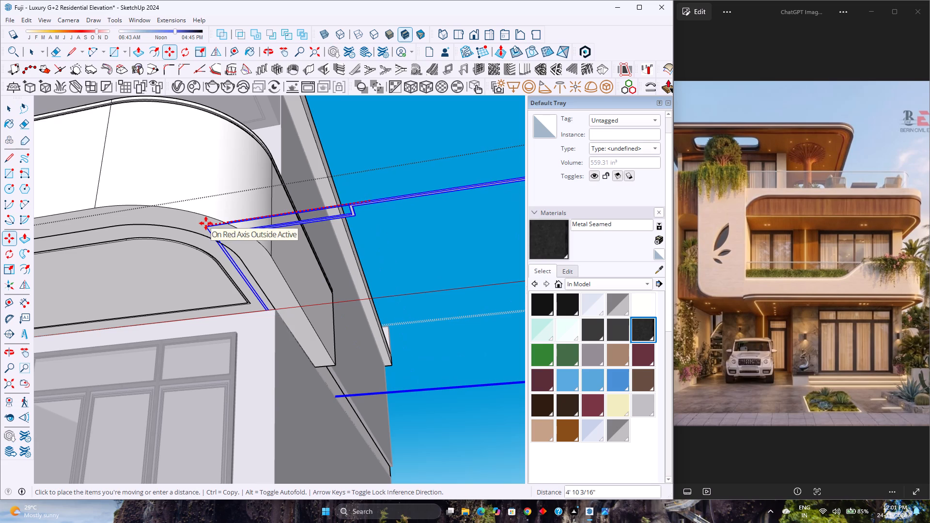
text(34')
key(Return)
scroll(244, 225, down, 4)
key(space)
scroll(280, 235, down, 11)
key(Escape)
click(335, 213)
Save the residential elevation model.
scroll(335, 213, down, 3)
middle_drag(335, 213, 410, 277)
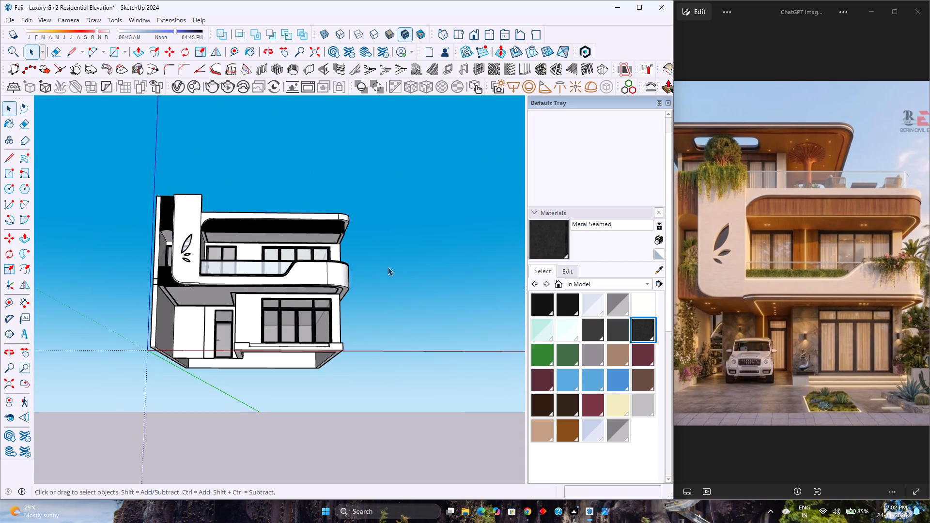
key(ctrl+s)
Examine the whole building from the front and from below against the reference image, ending in the standard front view.
scroll(280, 271, up, 3)
scroll(280, 271, down, 5)
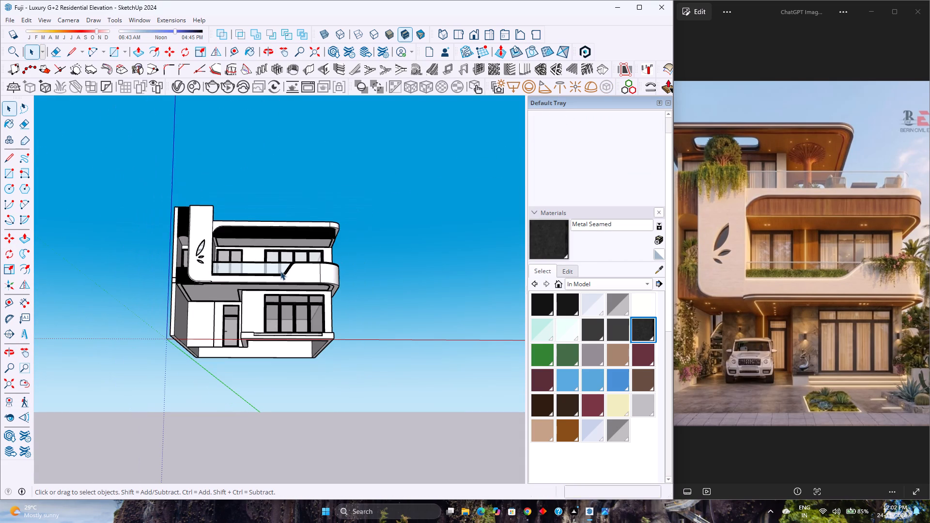
scroll(280, 271, up, 6)
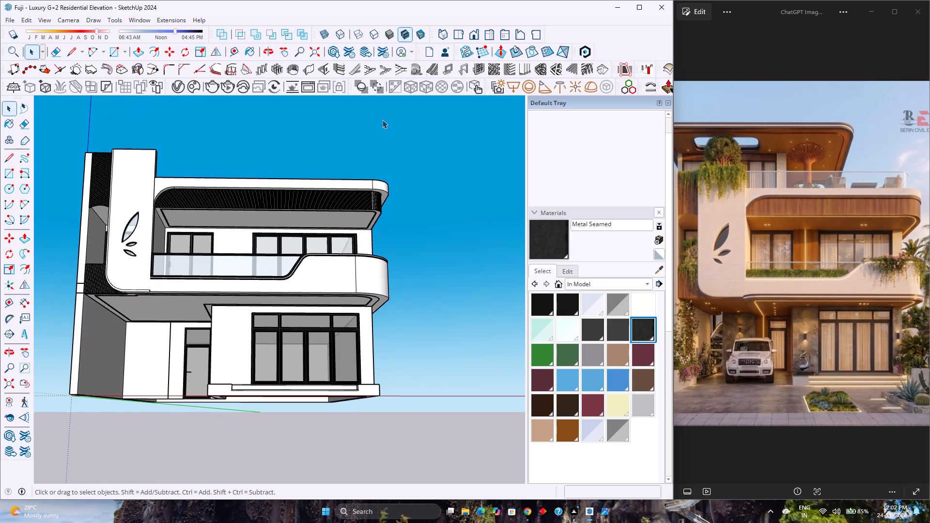
click(469, 32)
scroll(229, 349, up, 2)
scroll(229, 349, down, 3)
scroll(229, 349, up, 3)
scroll(229, 349, down, 2)
scroll(228, 349, up, 2)
scroll(228, 349, down, 2)
scroll(227, 349, up, 2)
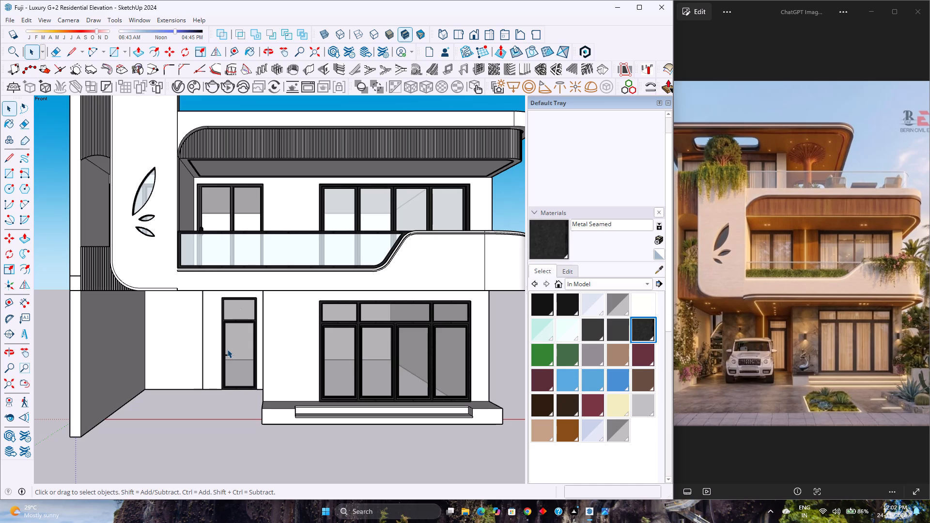
scroll(227, 349, up, 1)
scroll(228, 349, down, 4)
scroll(228, 350, up, 7)
scroll(227, 350, down, 10)
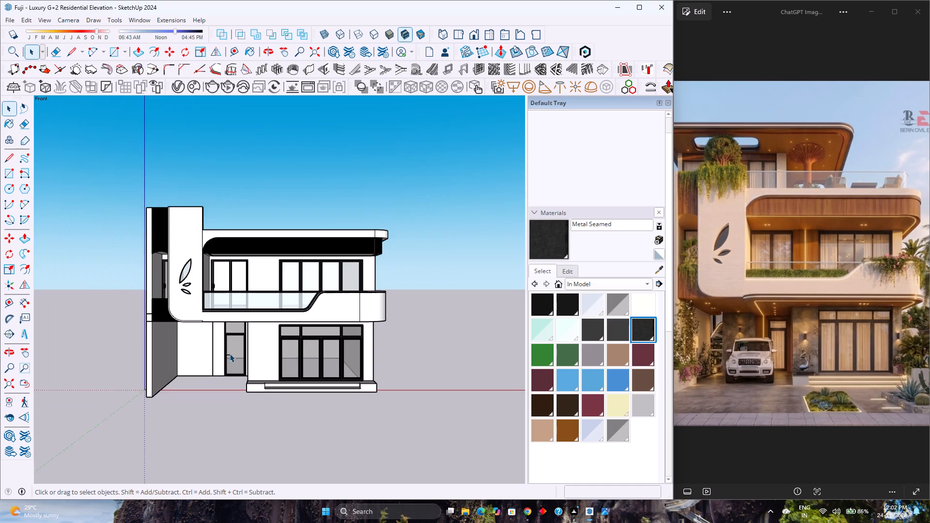
middle_drag(230, 352, 251, 284)
scroll(258, 373, up, 1)
scroll(258, 369, down, 4)
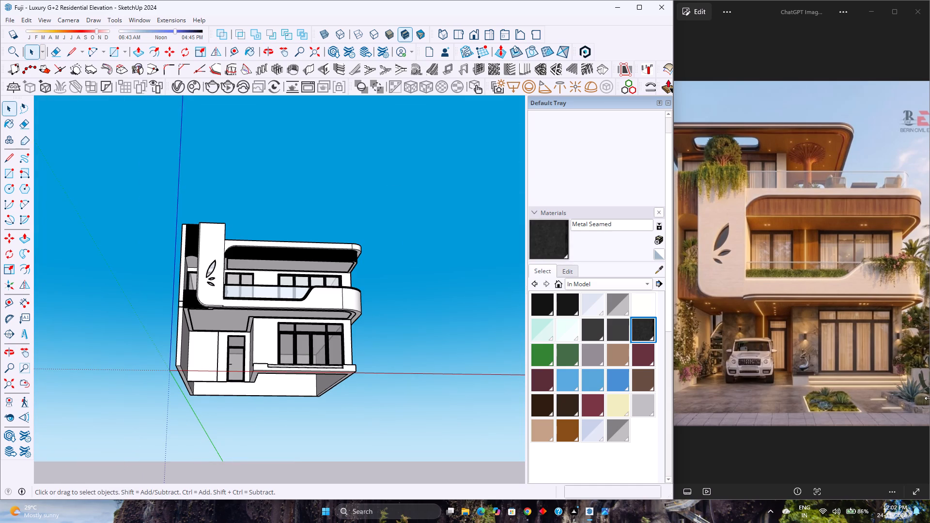
click(475, 31)
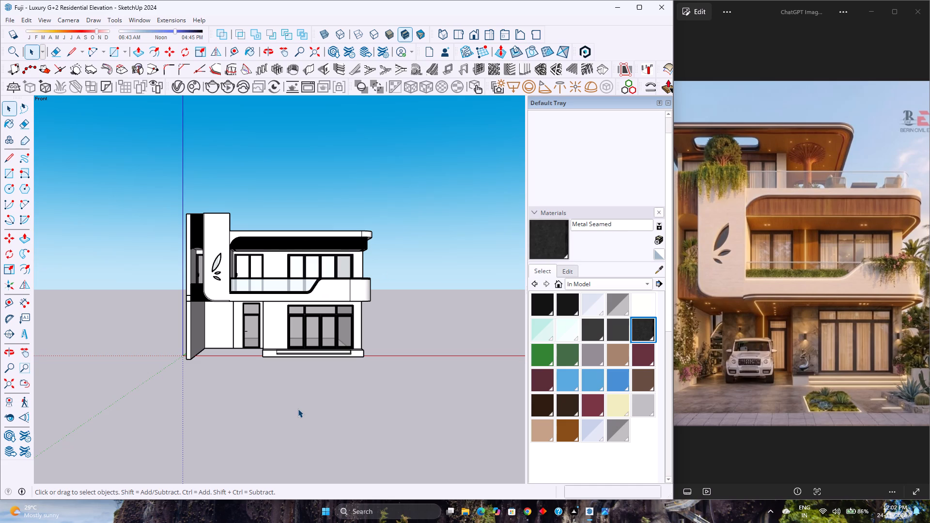
Quit the LinkedIn app running in the background of the system tray.
click(770, 510)
right_click(758, 483)
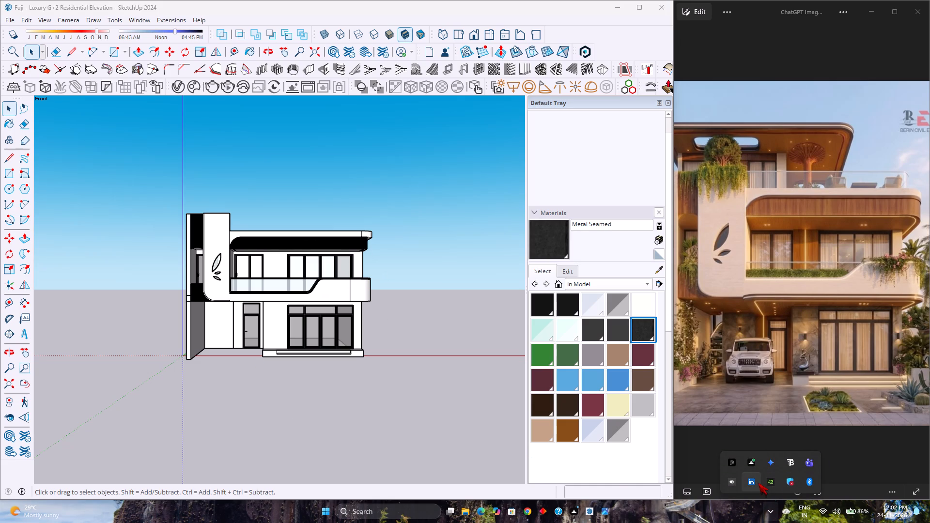
click(774, 475)
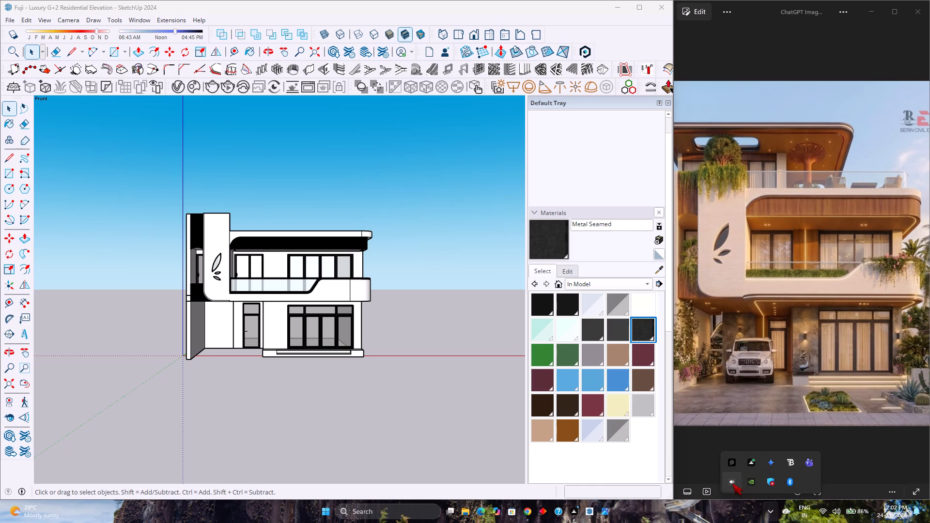
Try to quit the AnyDesk app running in the background of the system tray.
right_click(732, 483)
click(711, 479)
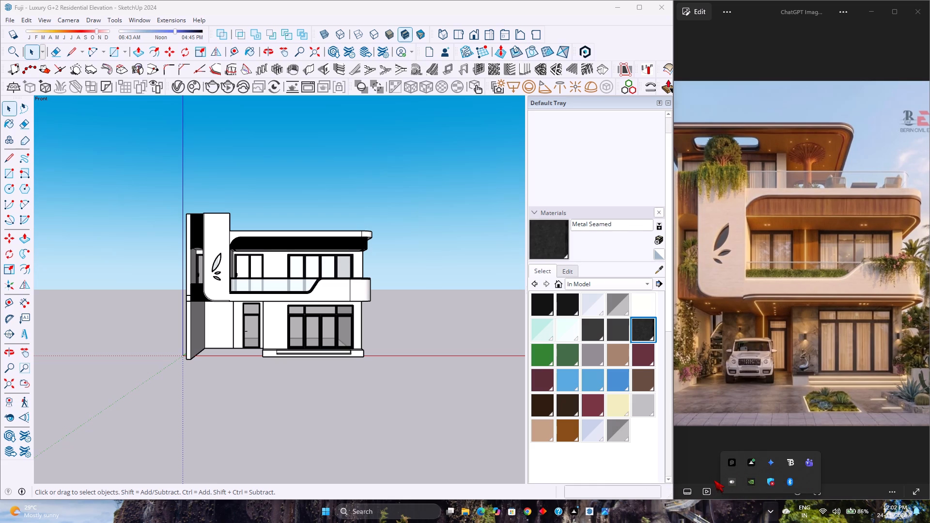
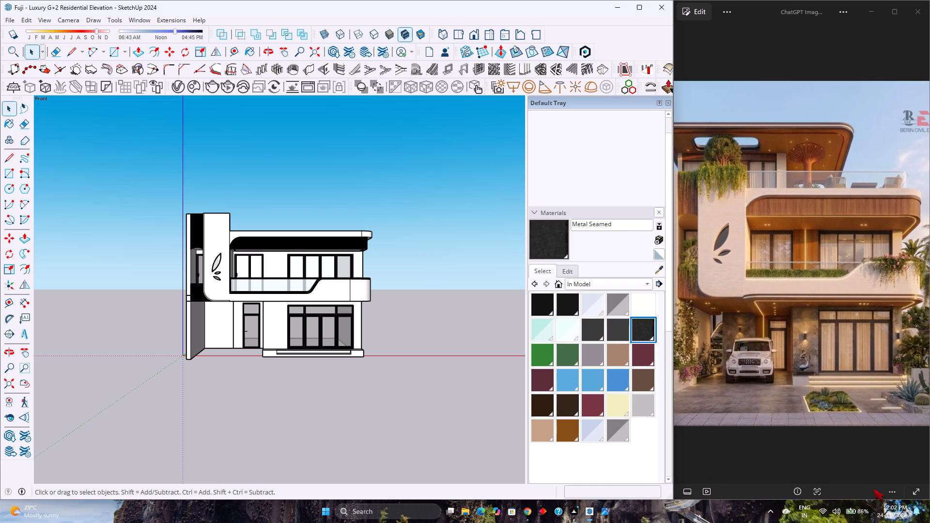
Quit the background app with the black icon, the first among the system tray's hidden icons.
click(768, 511)
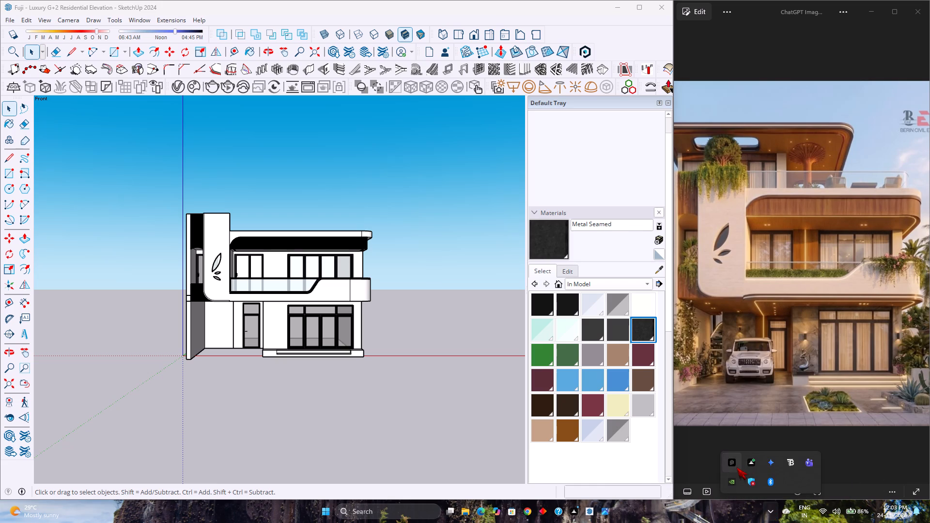
right_click(737, 467)
click(747, 459)
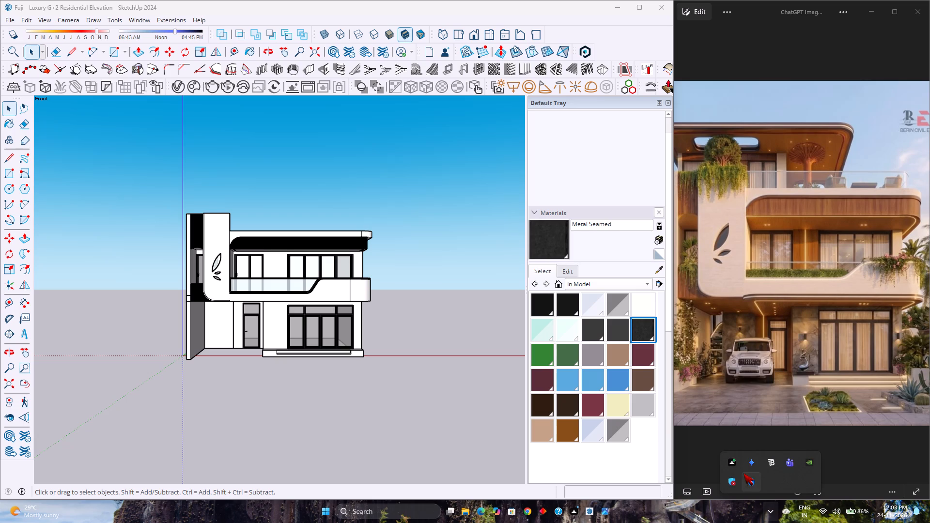
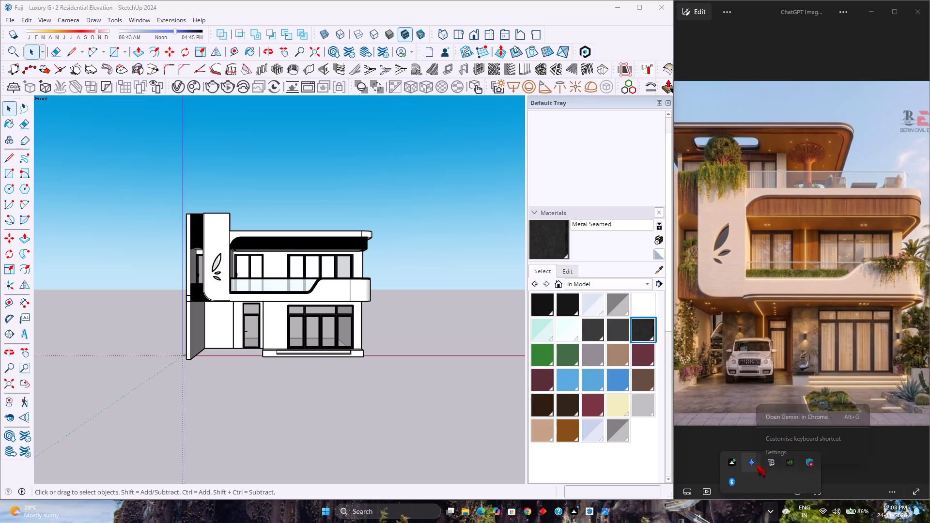
Check the Bluetooth device list and the devices' battery levels in the system quick settings.
click(749, 503)
click(837, 515)
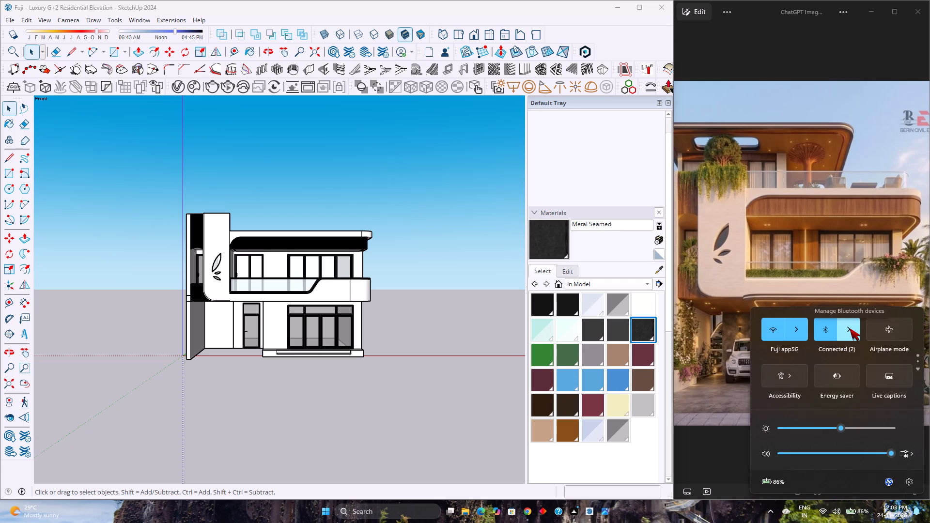
click(850, 328)
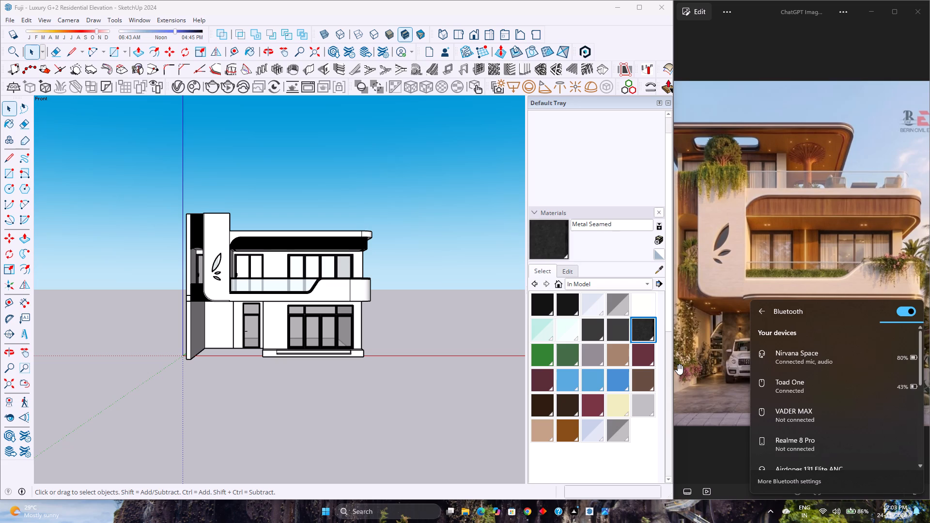
click(743, 517)
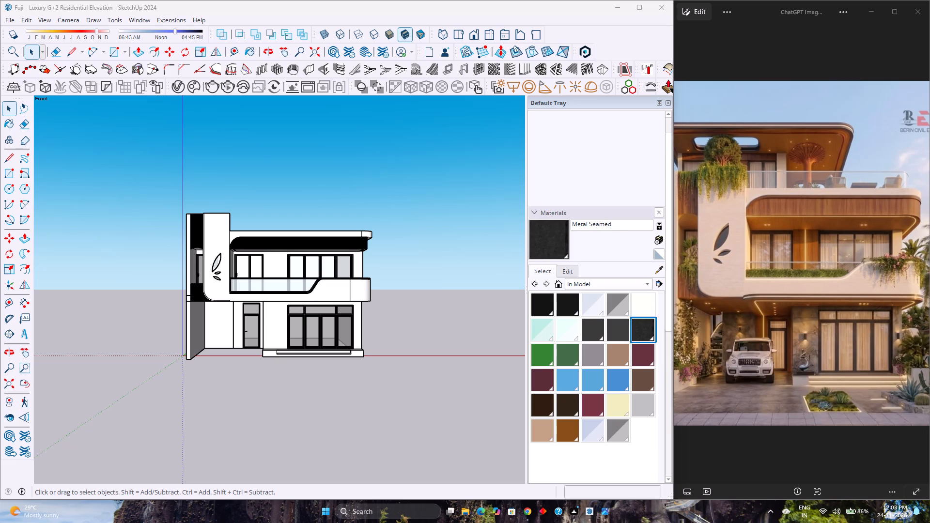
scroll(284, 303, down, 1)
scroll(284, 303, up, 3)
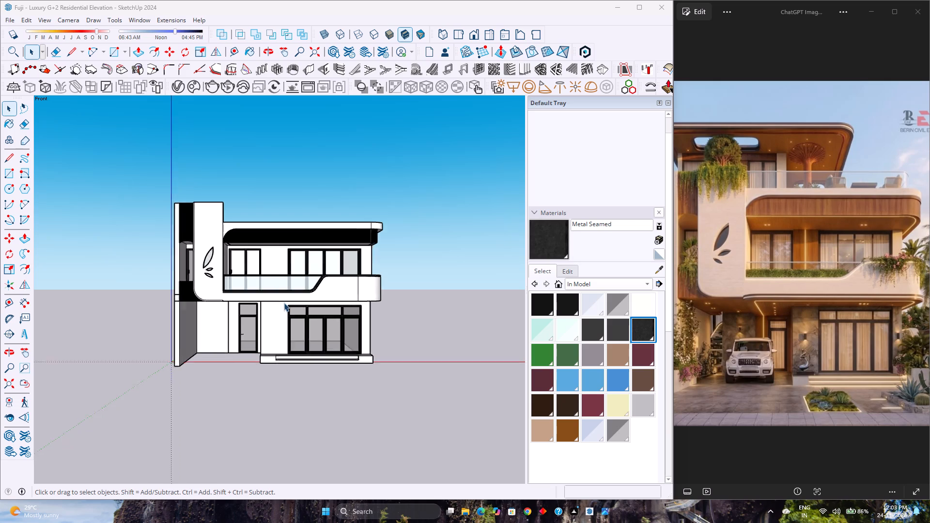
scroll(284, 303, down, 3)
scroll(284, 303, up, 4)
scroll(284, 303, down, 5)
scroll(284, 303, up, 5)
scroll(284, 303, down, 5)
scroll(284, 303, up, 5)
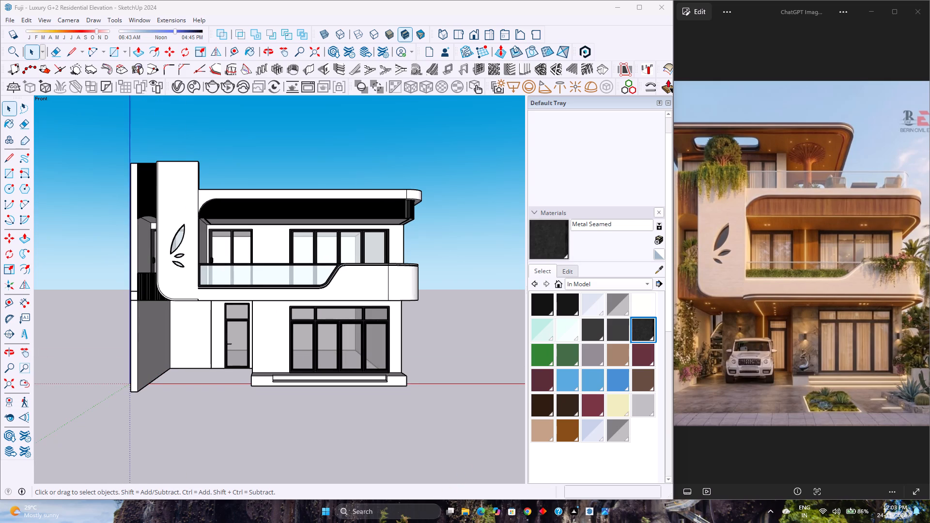
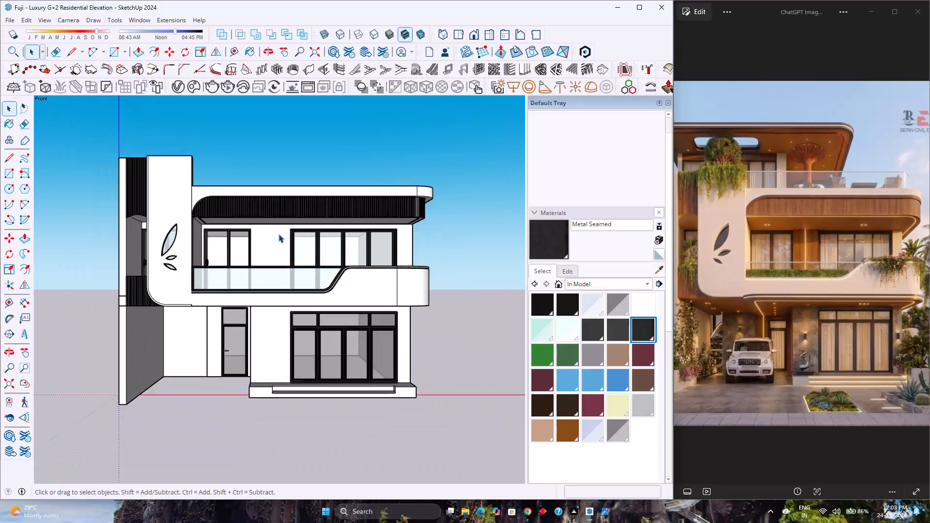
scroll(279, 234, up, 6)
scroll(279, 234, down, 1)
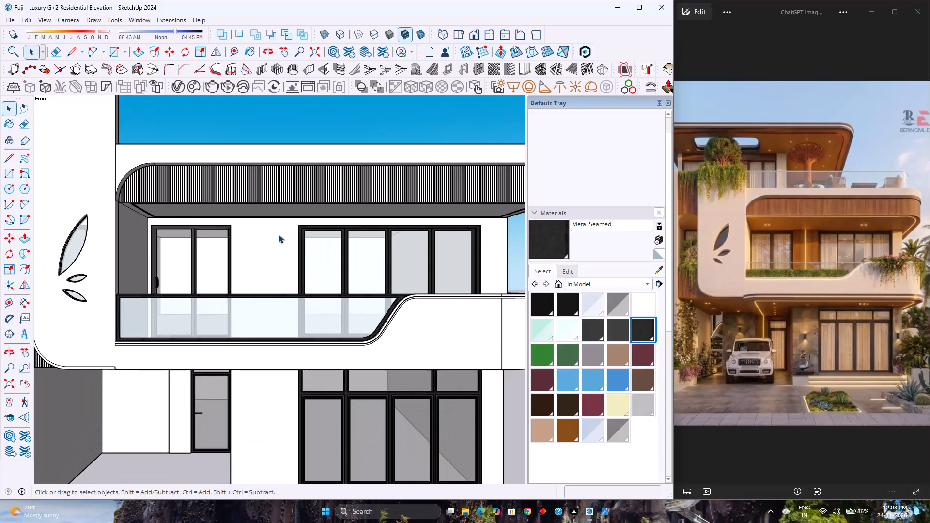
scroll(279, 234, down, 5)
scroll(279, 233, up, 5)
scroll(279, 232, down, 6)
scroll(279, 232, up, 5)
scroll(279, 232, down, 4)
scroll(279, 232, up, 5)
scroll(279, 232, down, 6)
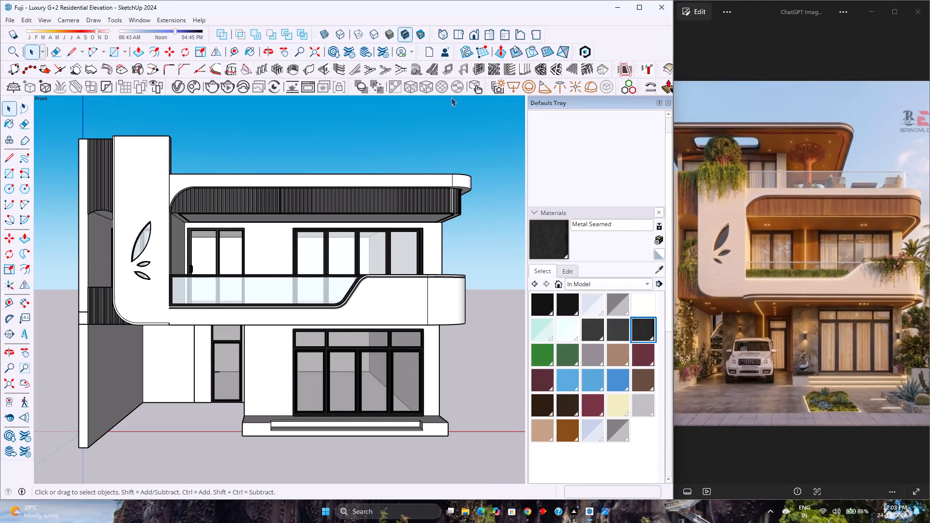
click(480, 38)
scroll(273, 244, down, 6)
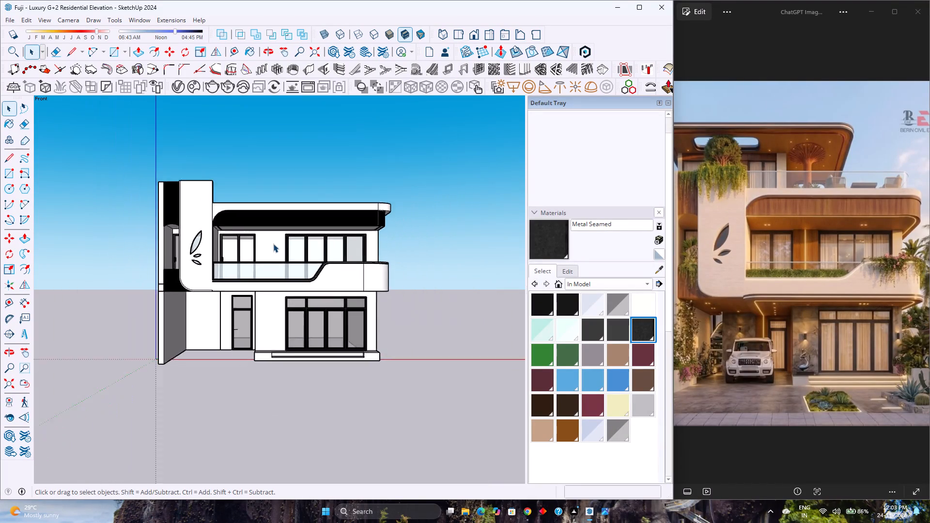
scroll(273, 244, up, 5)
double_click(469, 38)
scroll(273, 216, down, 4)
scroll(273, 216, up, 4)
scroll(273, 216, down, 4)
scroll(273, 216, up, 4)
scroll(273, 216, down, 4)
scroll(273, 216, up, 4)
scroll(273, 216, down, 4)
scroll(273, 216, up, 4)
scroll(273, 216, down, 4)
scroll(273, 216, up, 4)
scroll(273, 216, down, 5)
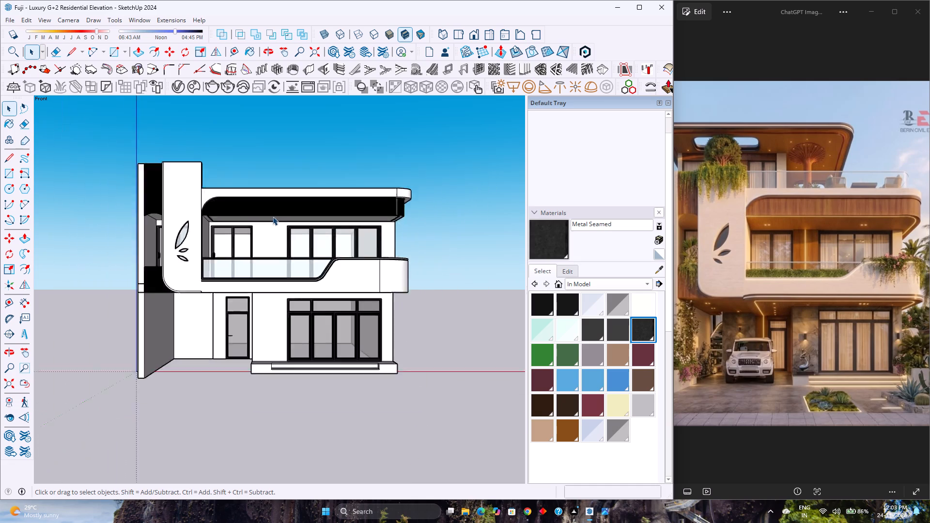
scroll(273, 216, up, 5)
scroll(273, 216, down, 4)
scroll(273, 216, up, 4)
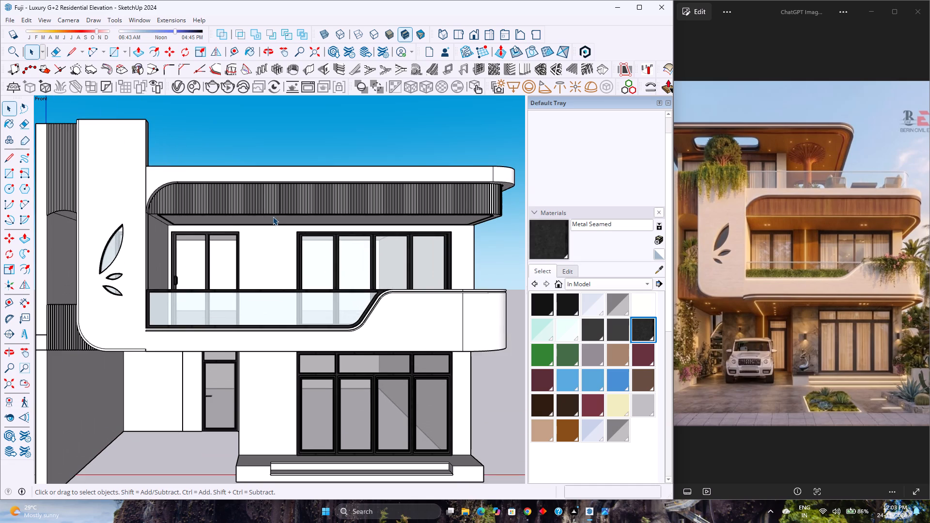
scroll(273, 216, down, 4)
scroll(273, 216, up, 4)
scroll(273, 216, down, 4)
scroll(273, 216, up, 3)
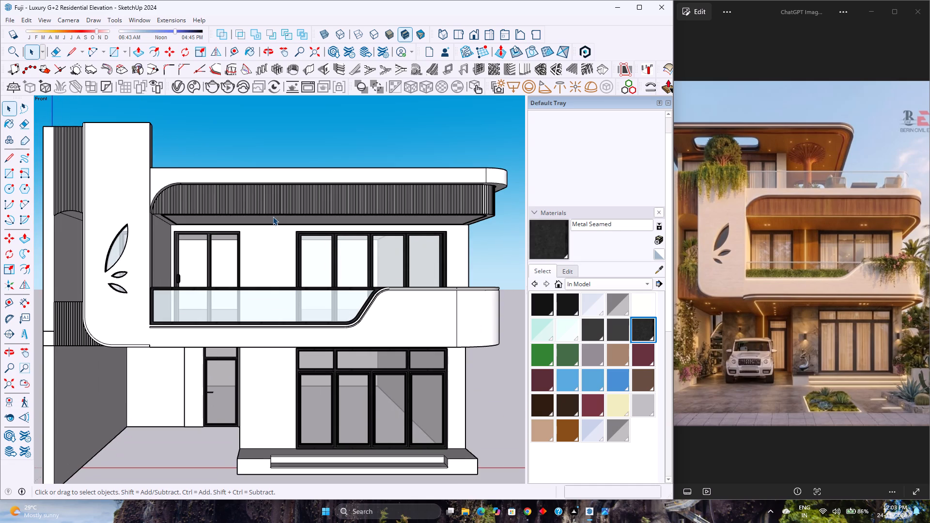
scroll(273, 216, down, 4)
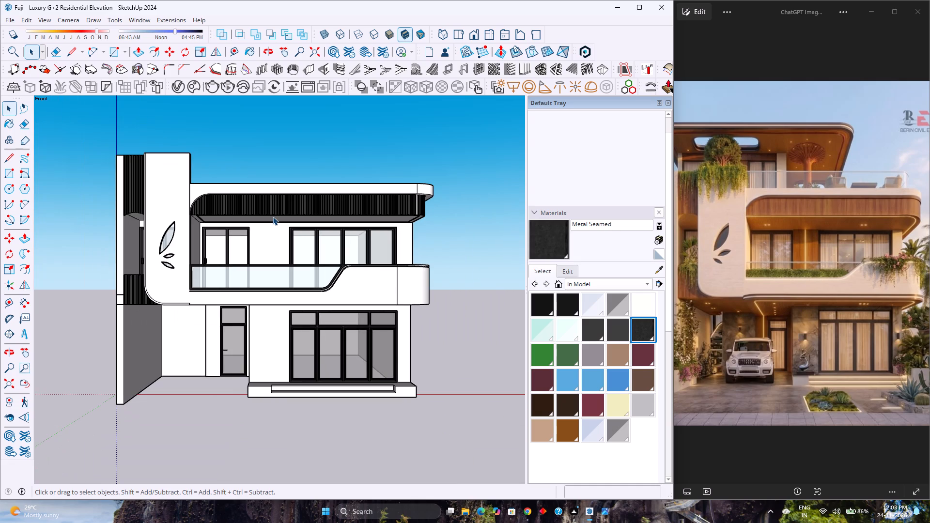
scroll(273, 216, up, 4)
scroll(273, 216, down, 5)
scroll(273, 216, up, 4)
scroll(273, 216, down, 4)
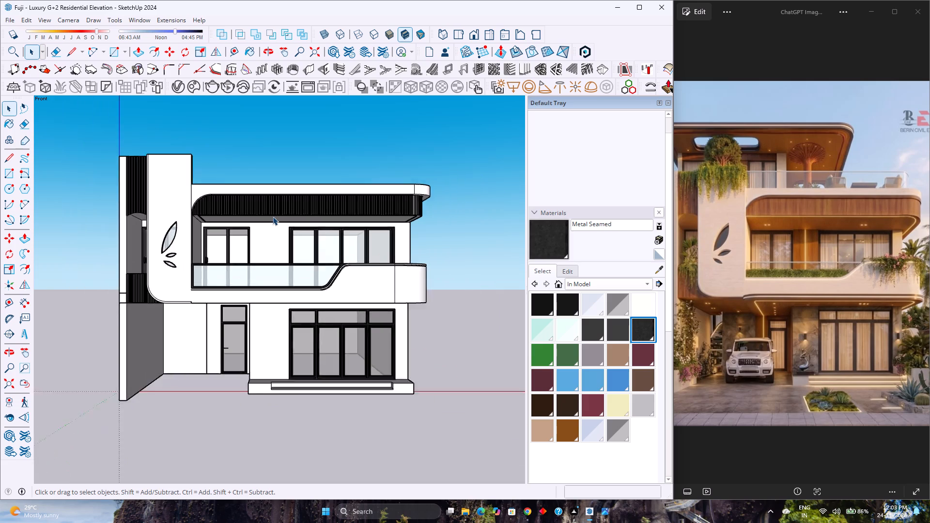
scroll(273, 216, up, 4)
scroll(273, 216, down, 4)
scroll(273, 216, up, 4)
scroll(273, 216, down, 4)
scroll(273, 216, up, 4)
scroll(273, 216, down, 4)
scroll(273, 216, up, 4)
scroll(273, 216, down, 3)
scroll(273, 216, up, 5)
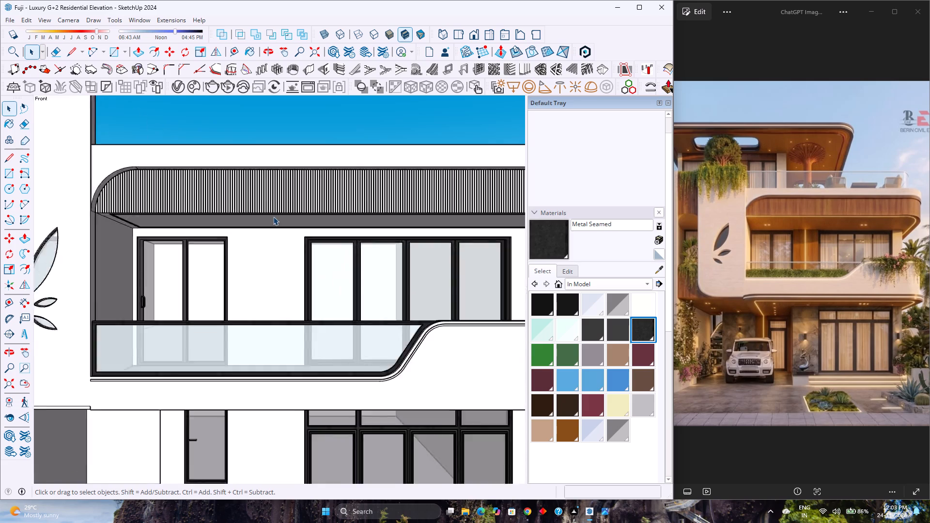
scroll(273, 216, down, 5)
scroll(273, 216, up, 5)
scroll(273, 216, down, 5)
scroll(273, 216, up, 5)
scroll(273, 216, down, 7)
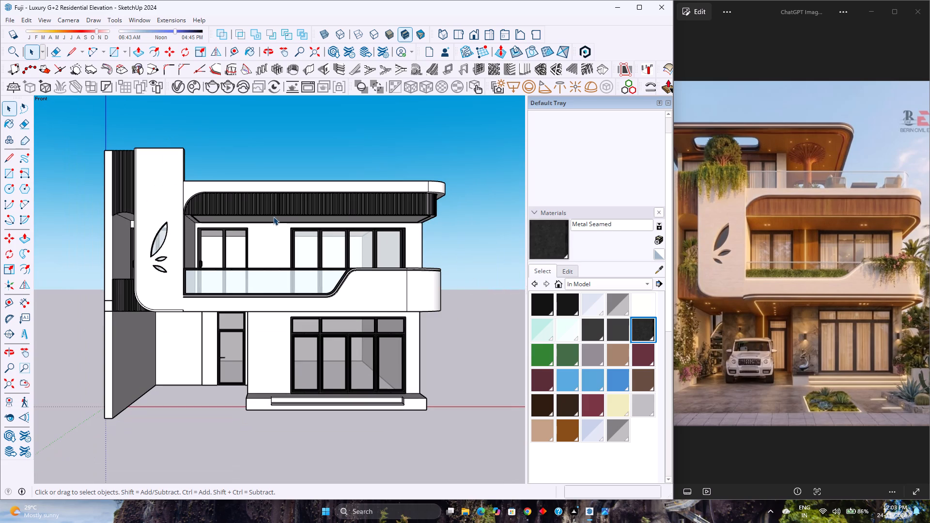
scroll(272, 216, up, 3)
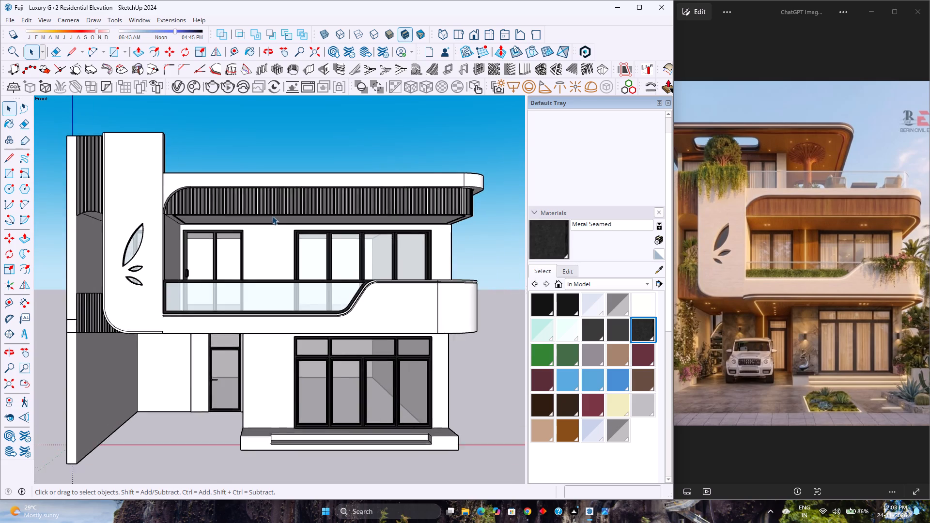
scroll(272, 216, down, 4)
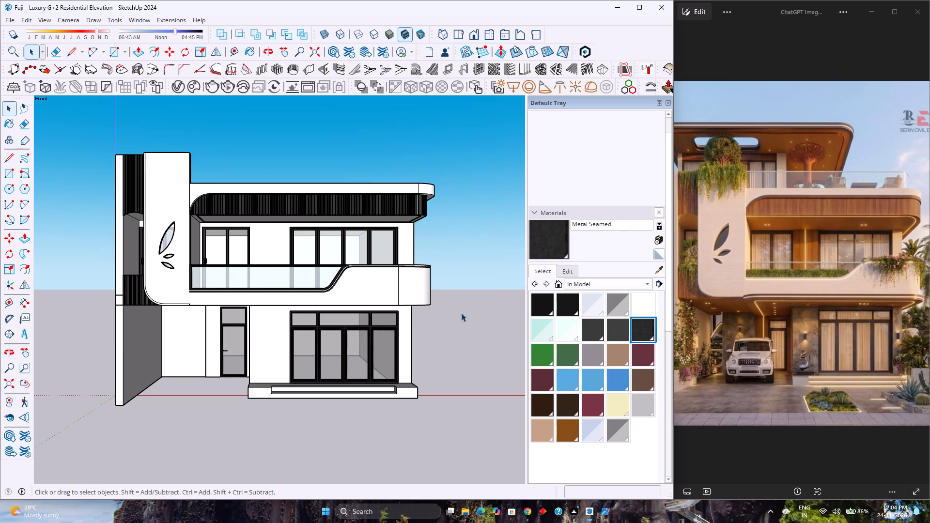
Examine the side wall, leaf-cutout wall and parking bay of the villa in the reference image.
scroll(753, 315, down, 5)
middle_drag(729, 285, 720, 297)
middle_click(720, 297)
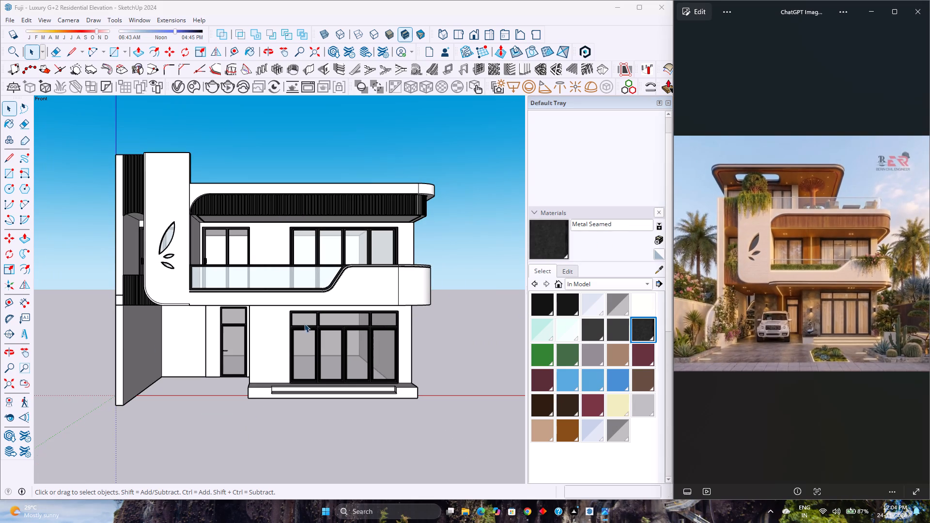
scroll(732, 227, up, 8)
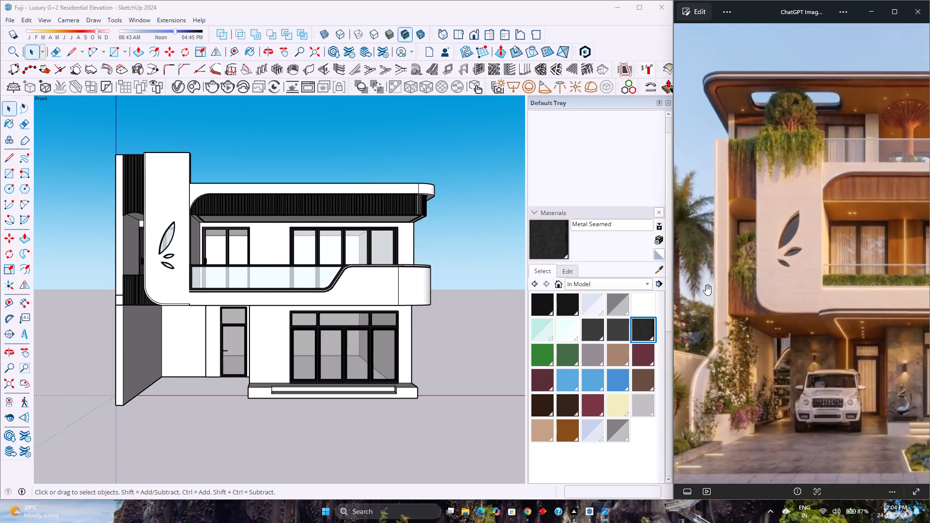
scroll(713, 304, up, 5)
right_click(713, 304)
click(698, 247)
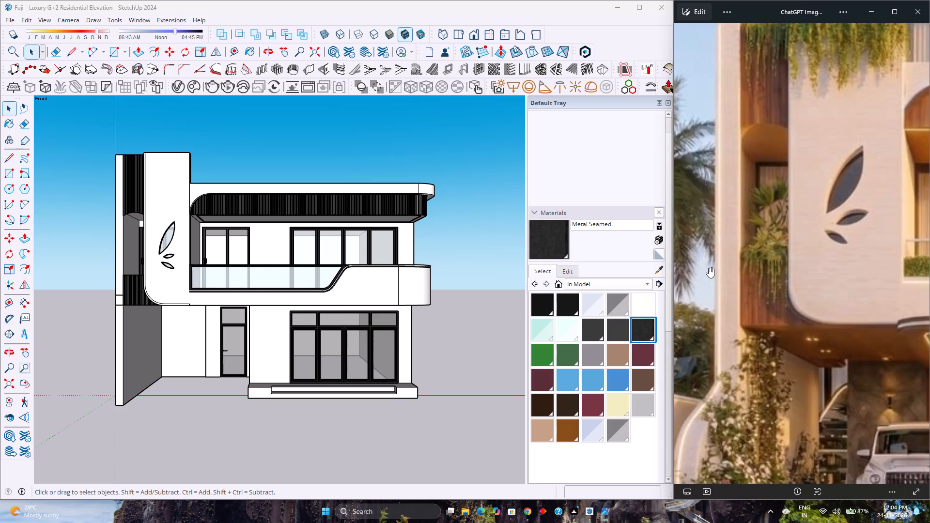
scroll(712, 276, down, 1)
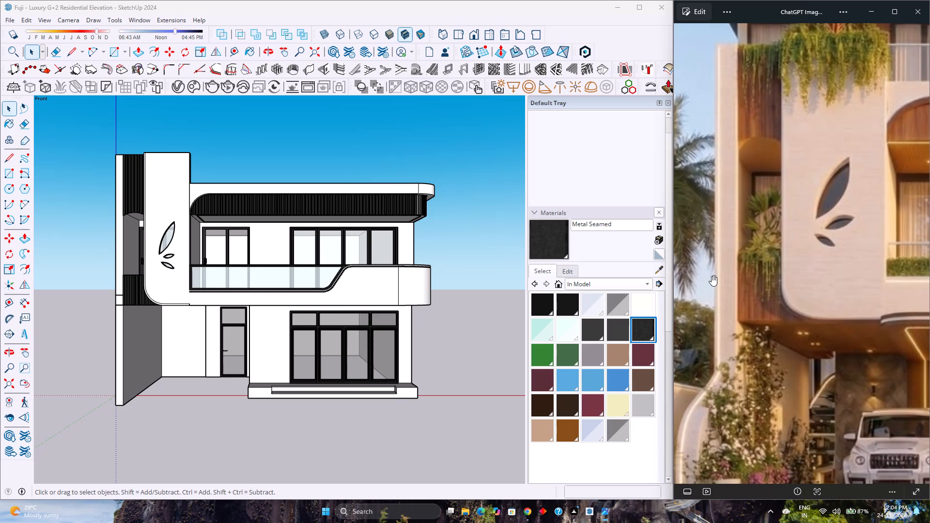
scroll(712, 276, up, 2)
scroll(712, 275, down, 4)
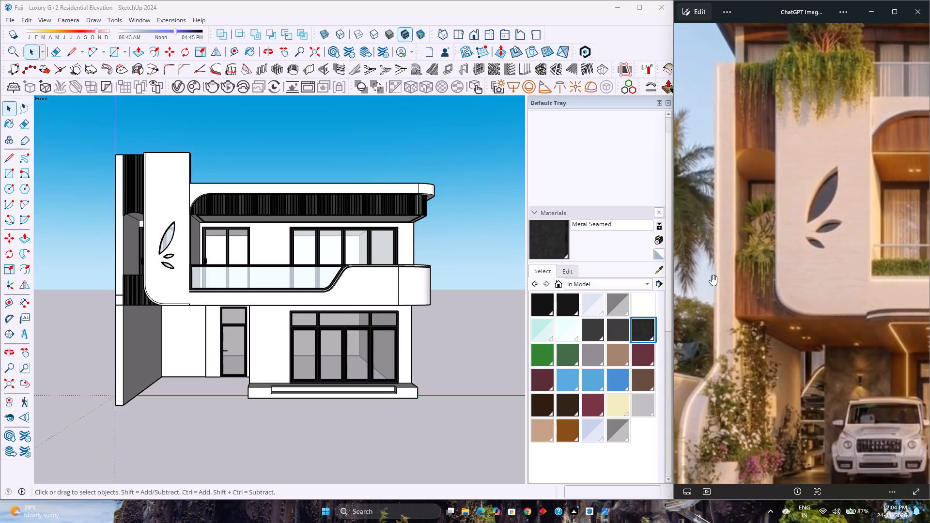
middle_drag(746, 265, 726, 270)
scroll(727, 269, down, 3)
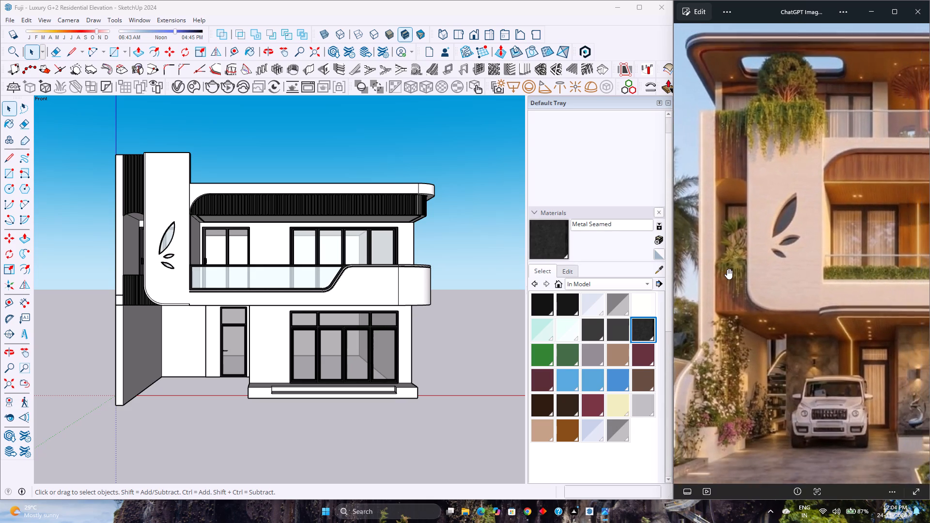
scroll(727, 268, down, 3)
Push/Pull the front end face of the ground-floor side wall beside the parking bay outward by 2".
middle_drag(140, 304, 263, 278)
middle_click(263, 278)
scroll(207, 293, up, 3)
double_click(198, 324)
scroll(198, 324, up, 3)
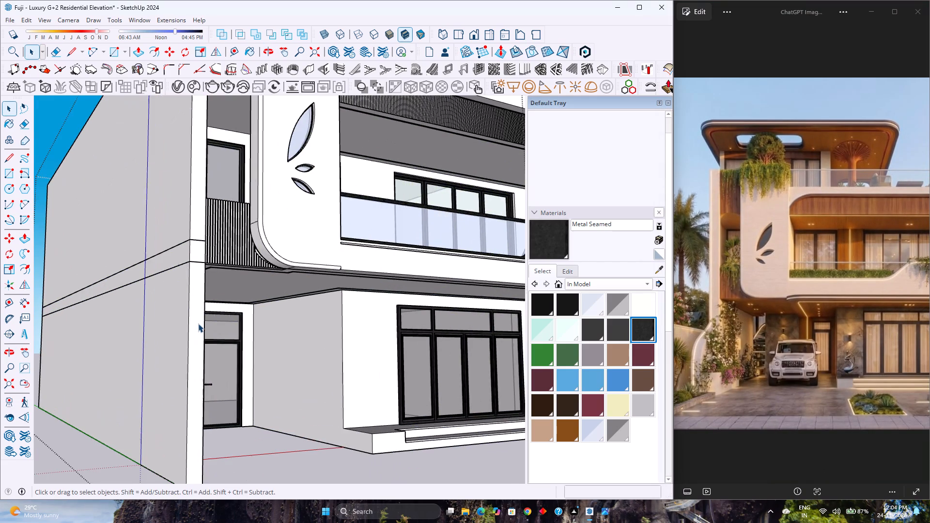
double_click(198, 323)
click(198, 323)
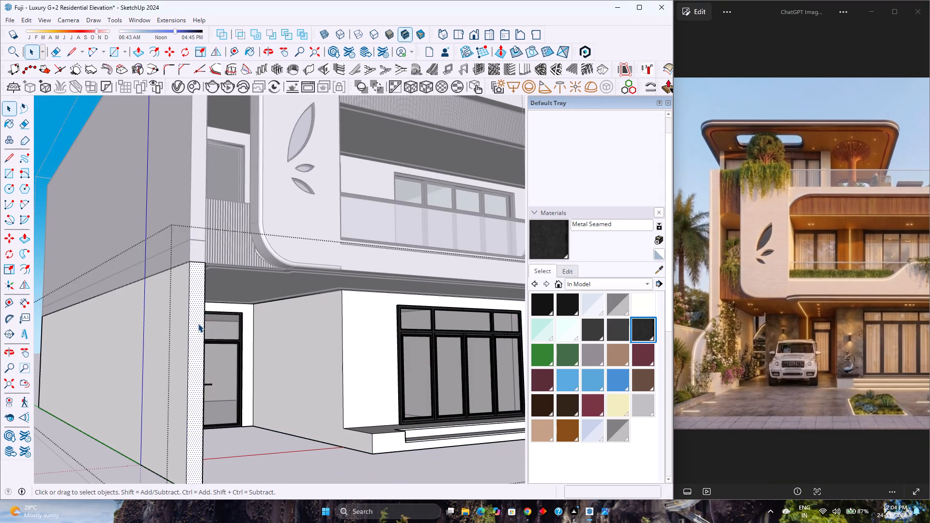
key(p)
click(198, 323)
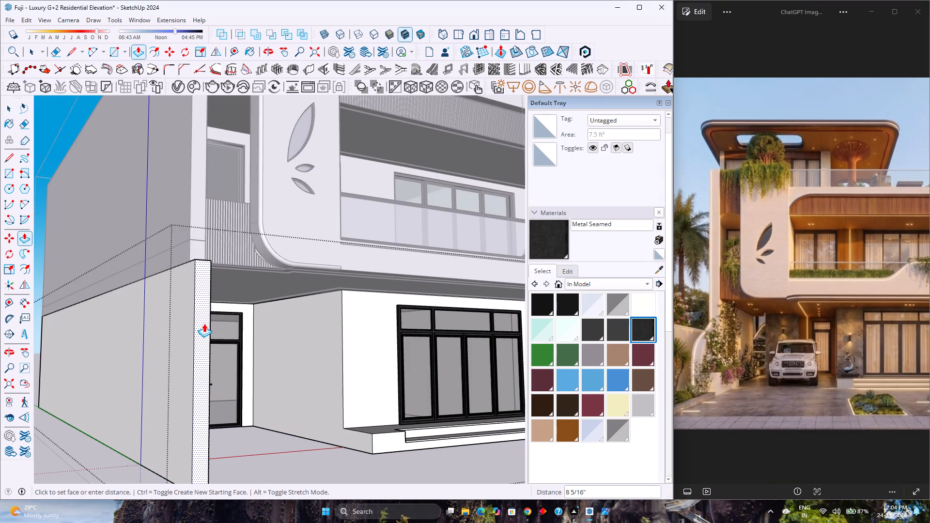
key(2)
key(Return)
scroll(188, 243, up, 4)
key(Escape)
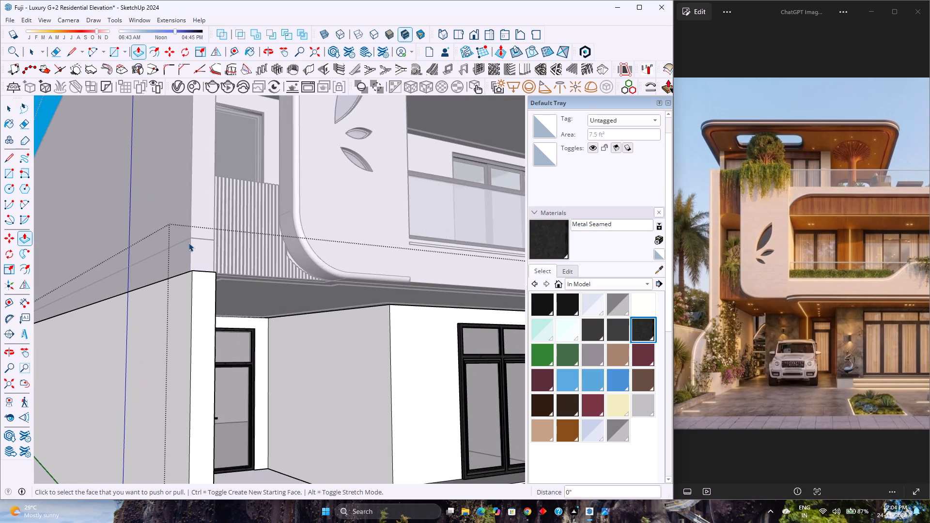
key(space)
key(Escape)
Repeat the 2" outward Push/Pull on the front face of the slab-level band above the ground-floor side wall.
double_click(210, 256)
scroll(210, 256, up, 3)
click(209, 256)
middle_drag(207, 258, 198, 274)
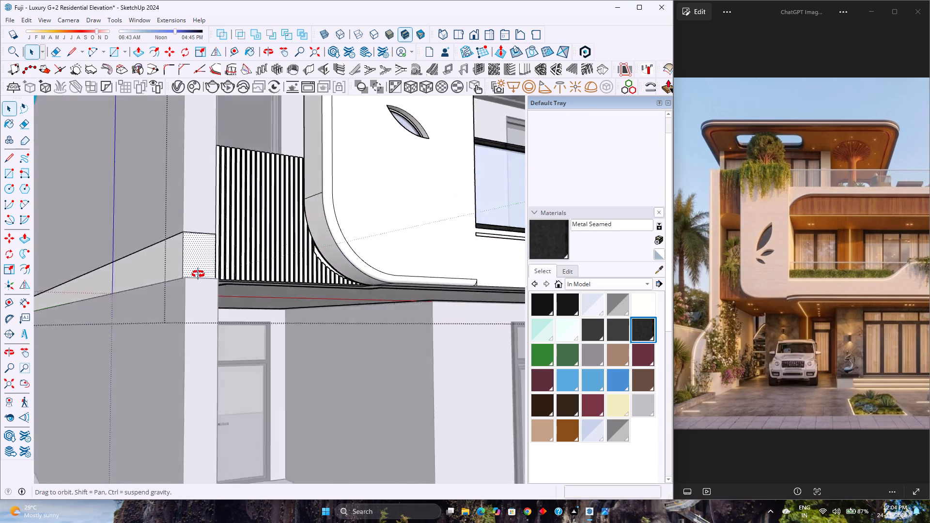
middle_drag(198, 274, 157, 342)
key(p)
double_click(201, 271)
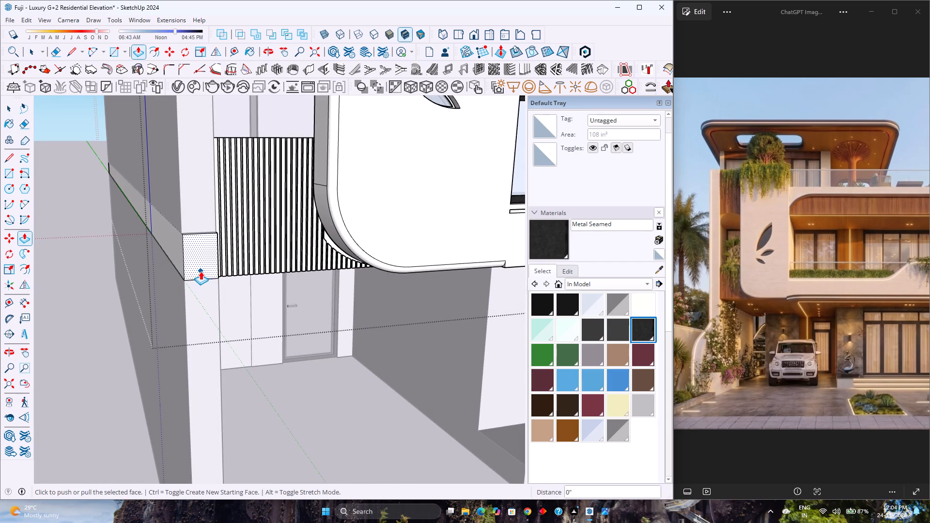
key(Escape)
key(Escape)
key(space)
key(Escape)
Repeat the 2" outward Push/Pull on the front end face of the upper-floor side wall.
double_click(198, 219)
scroll(198, 219, up, 2)
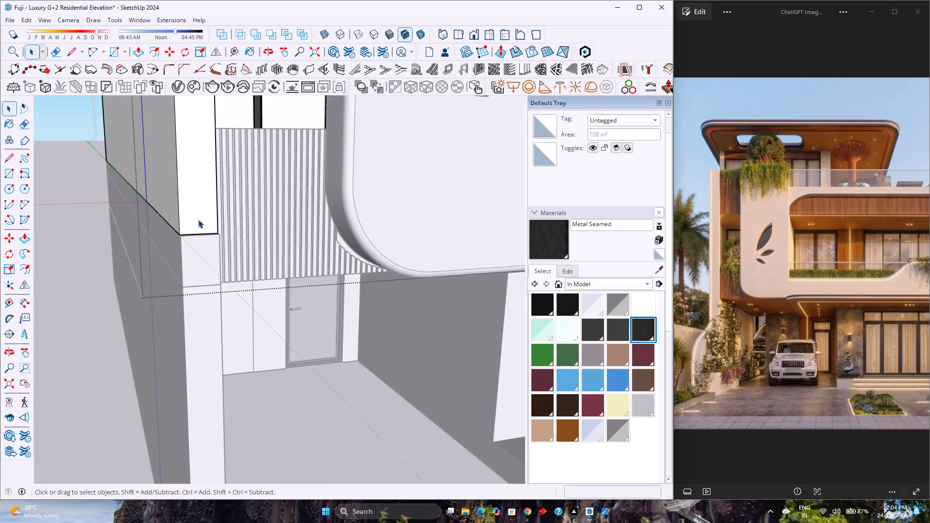
scroll(198, 219, up, 1)
key(p)
double_click(198, 219)
key(Escape)
key(space)
key(Escape)
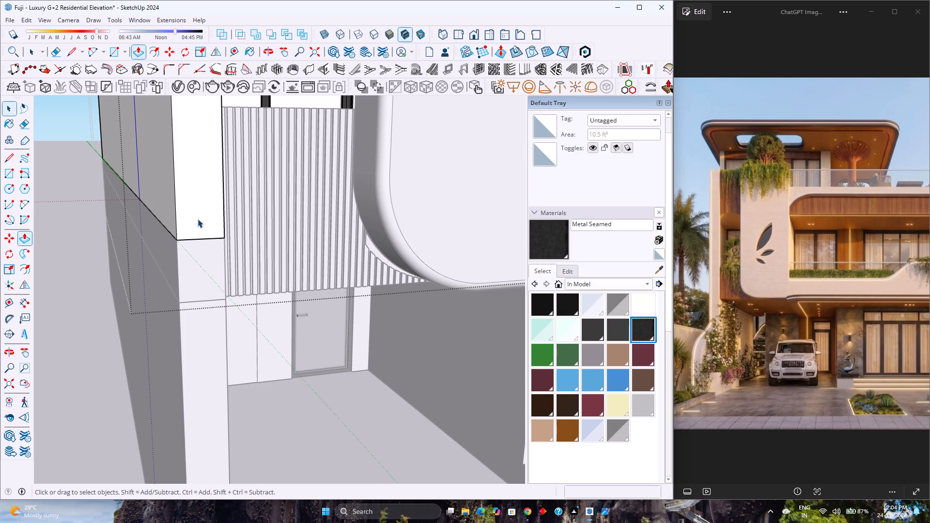
Inspect the side wall, parking bay and front facade from several angles, down to the wall's front base corner.
scroll(175, 321, down, 4)
middle_drag(228, 369, 157, 379)
scroll(243, 344, down, 6)
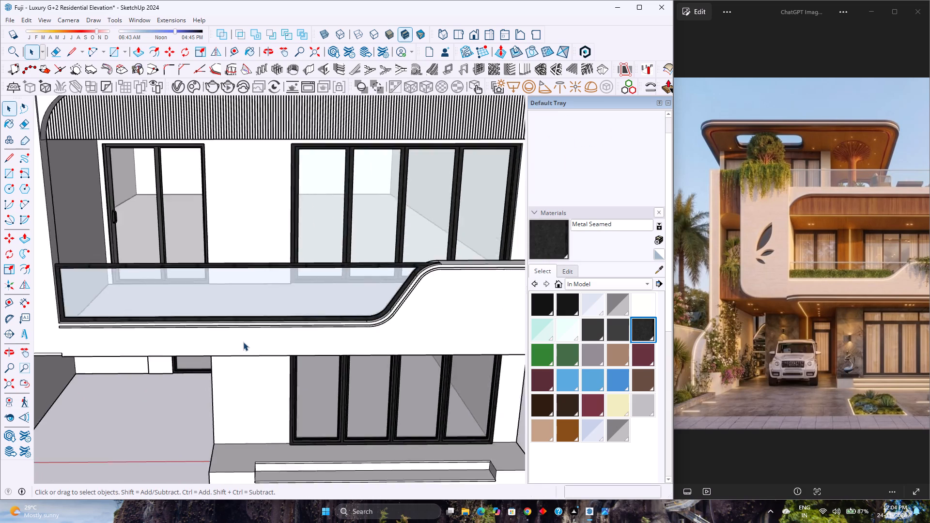
scroll(243, 342, down, 3)
shift+middle_drag(222, 342, 390, 282)
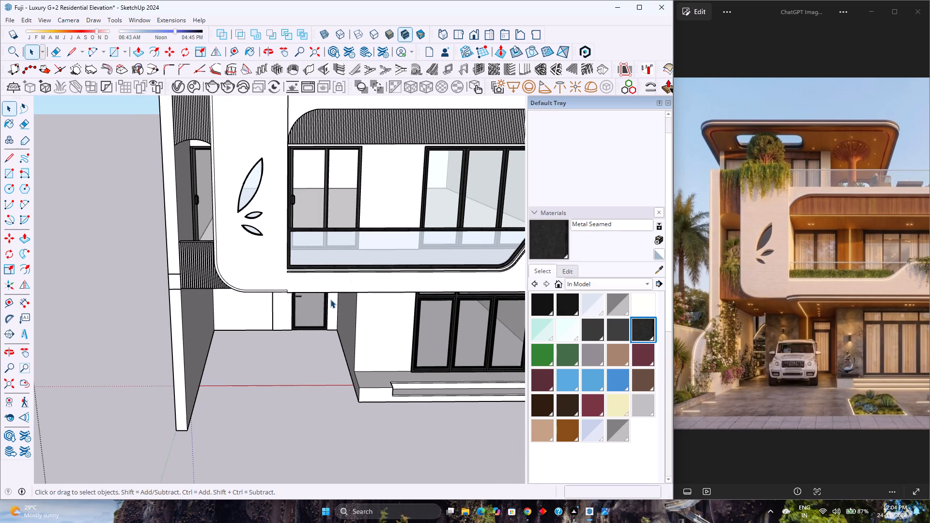
scroll(330, 299, up, 2)
scroll(330, 299, down, 3)
scroll(330, 299, up, 2)
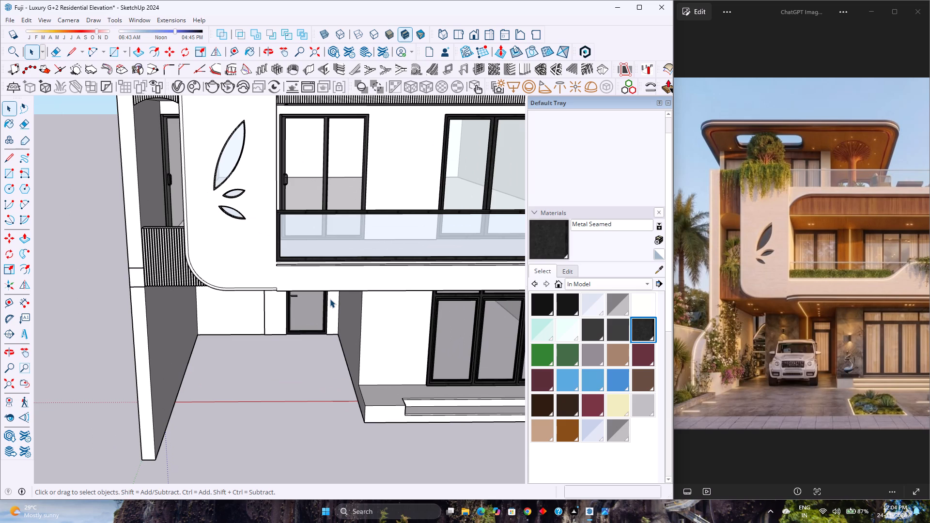
scroll(330, 299, down, 3)
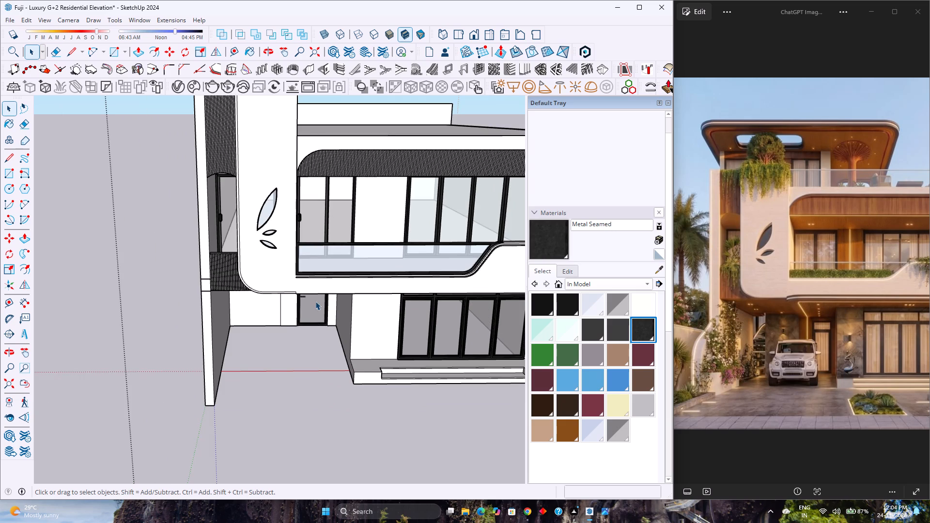
scroll(315, 301, down, 2)
middle_drag(306, 307, 129, 341)
middle_click(129, 341)
scroll(124, 341, up, 3)
shift+middle_drag(125, 342, 245, 316)
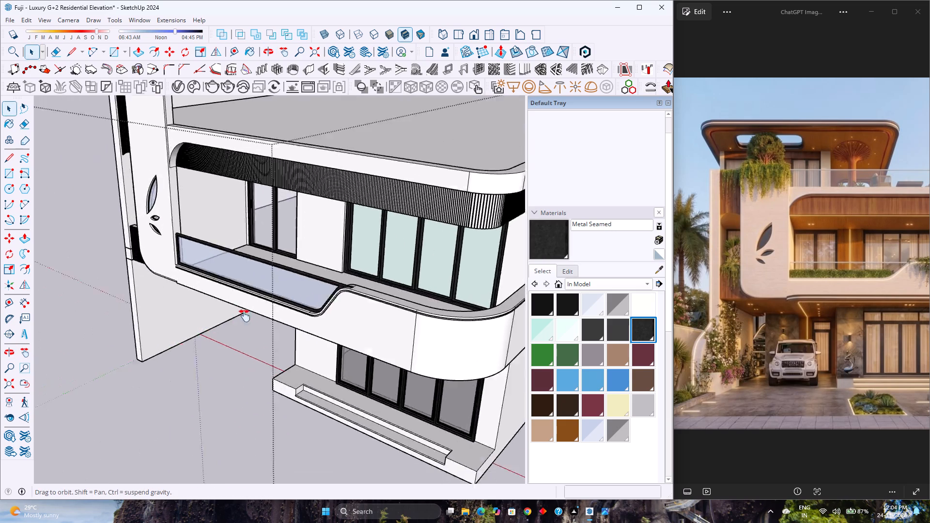
shift+middle_drag(245, 316, 372, 283)
scroll(338, 296, up, 4)
scroll(336, 296, down, 2)
scroll(336, 296, up, 3)
scroll(336, 296, down, 2)
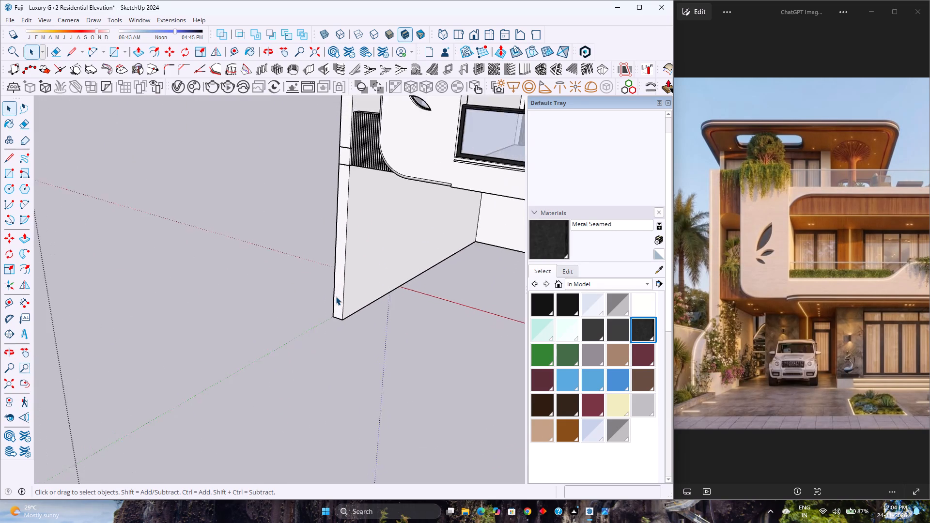
scroll(336, 296, up, 3)
scroll(336, 296, down, 3)
scroll(336, 296, up, 3)
scroll(336, 296, down, 9)
scroll(341, 289, up, 2)
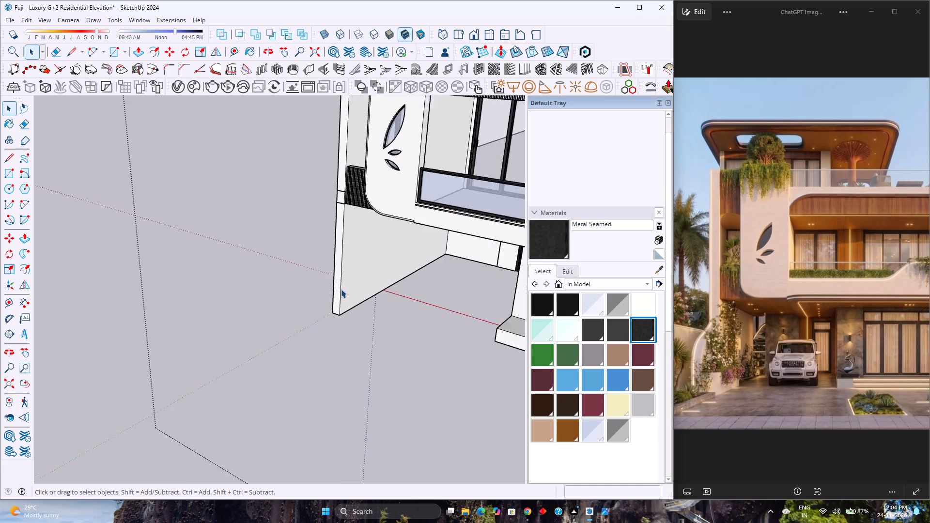
scroll(341, 289, up, 1)
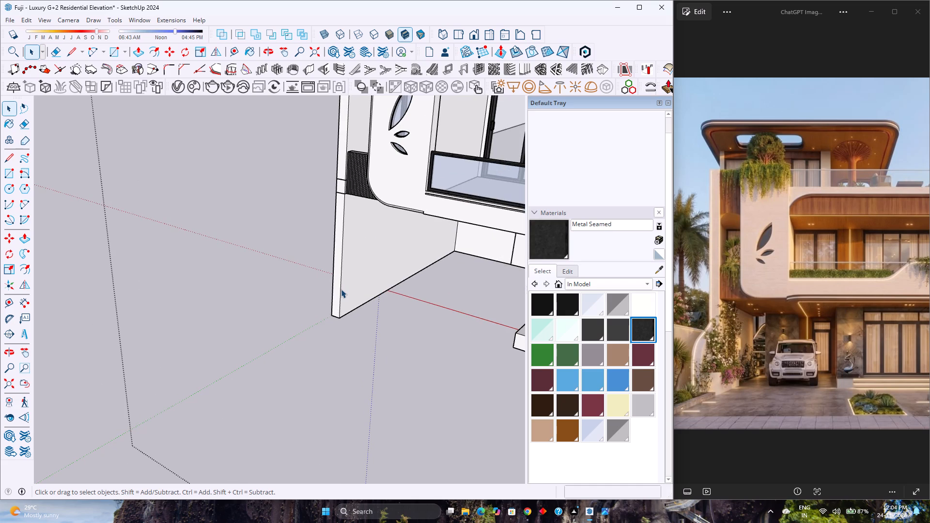
scroll(341, 289, up, 2)
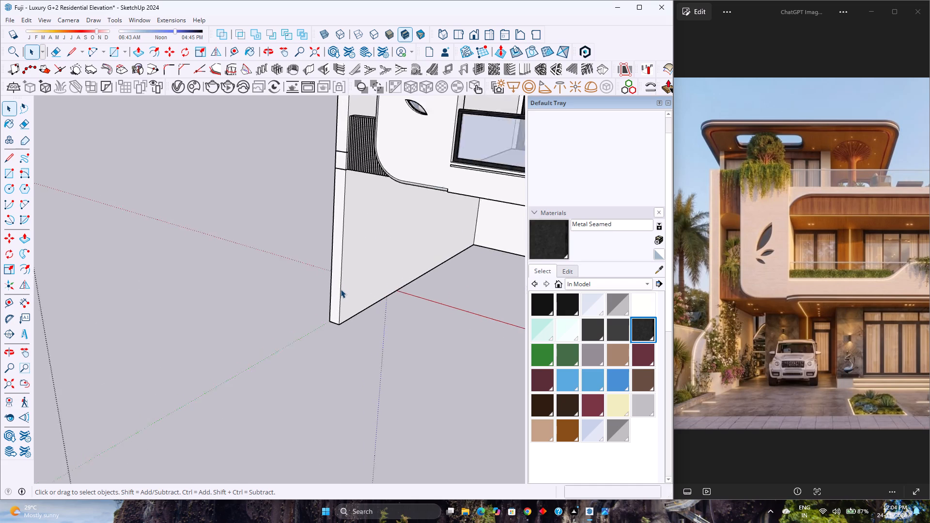
Copy the bottom front edge of the ground-floor side wall straight up 6'6" on its end face.
scroll(341, 289, up, 1)
scroll(341, 289, down, 5)
scroll(341, 289, up, 5)
click(334, 294)
click(334, 294)
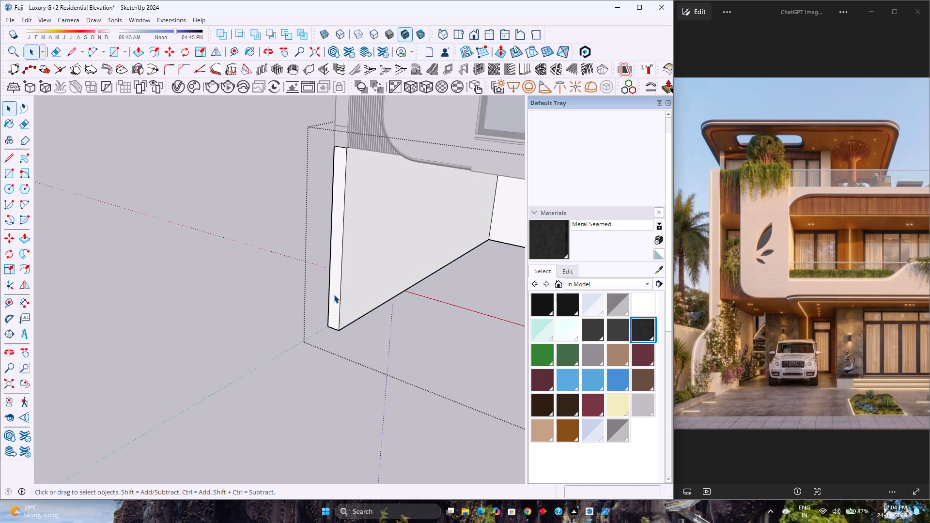
scroll(333, 320, up, 4)
click(332, 329)
click(333, 333)
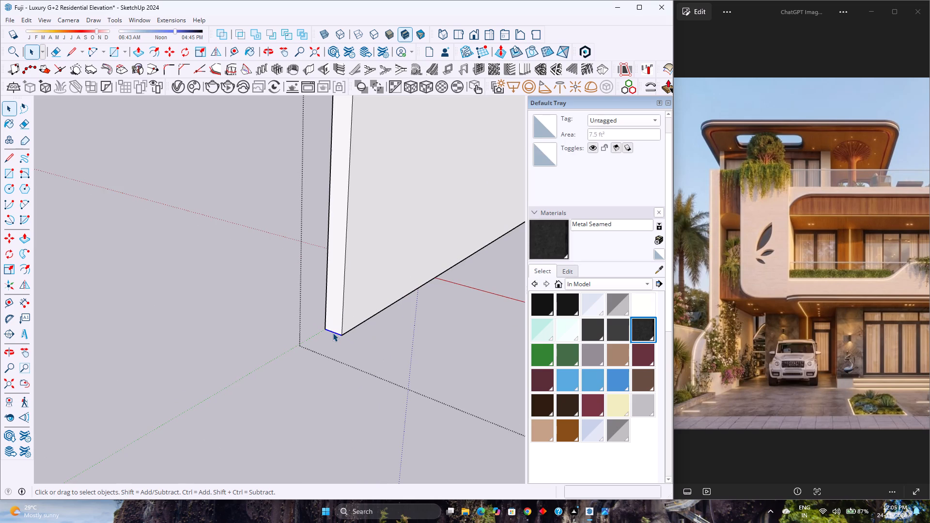
key(m)
click(324, 328)
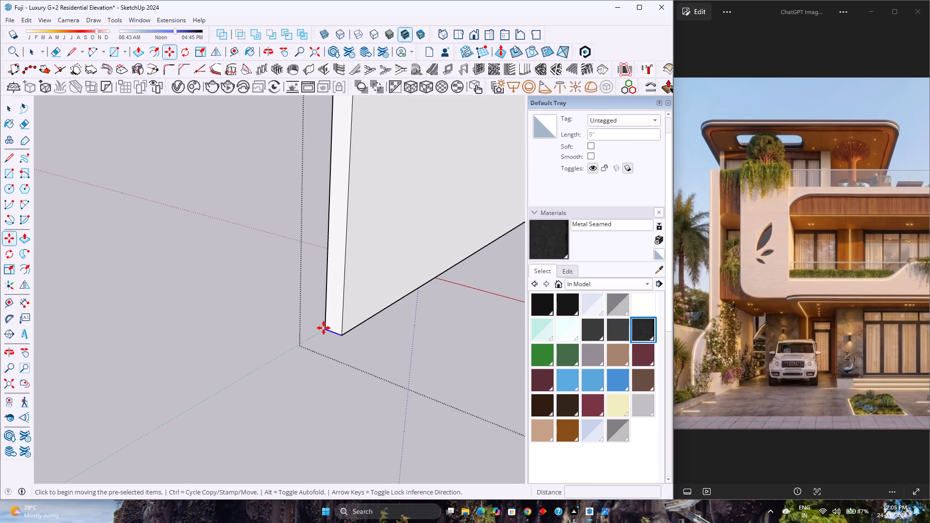
key(Up)
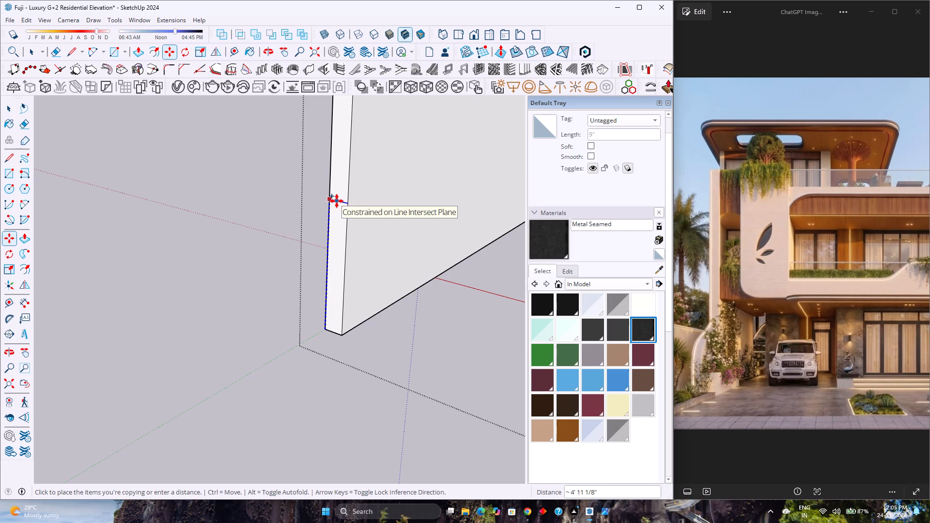
key(6)
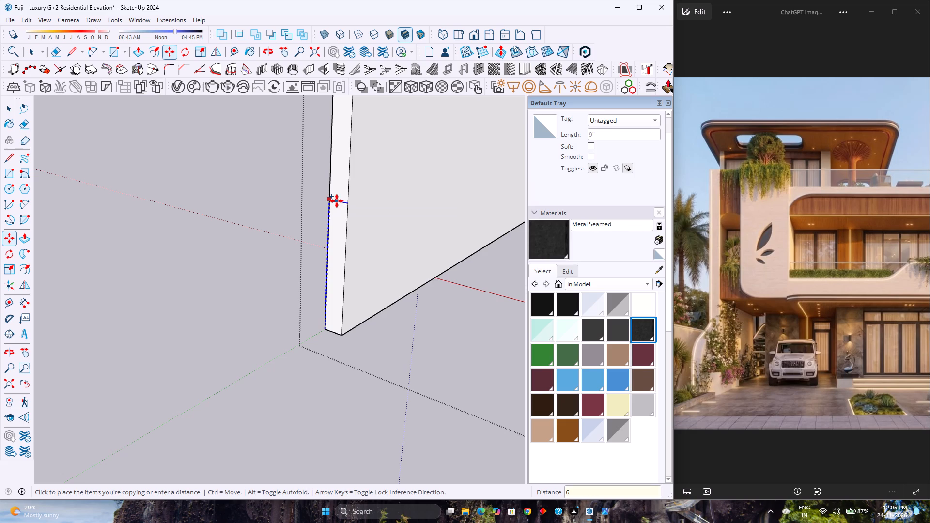
key(apostrophe)
key(6)
key(Return)
scroll(337, 201, down, 5)
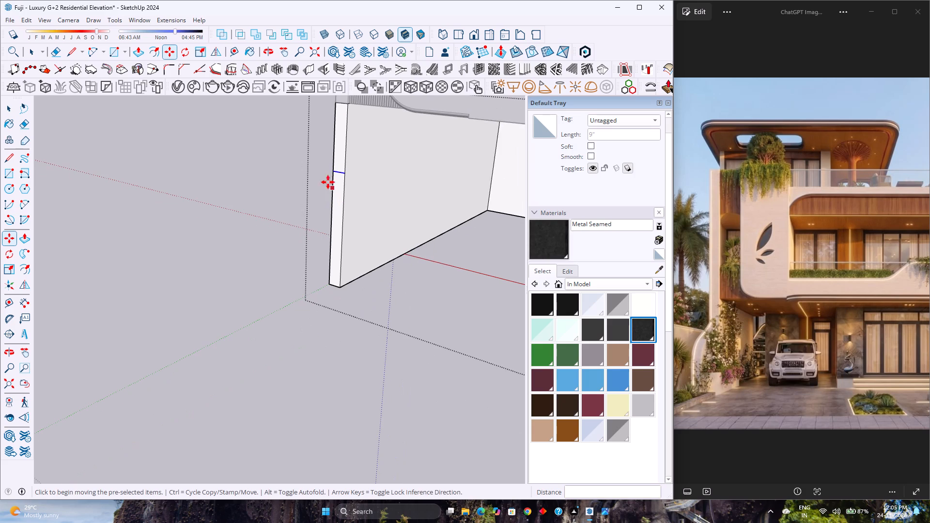
key(space)
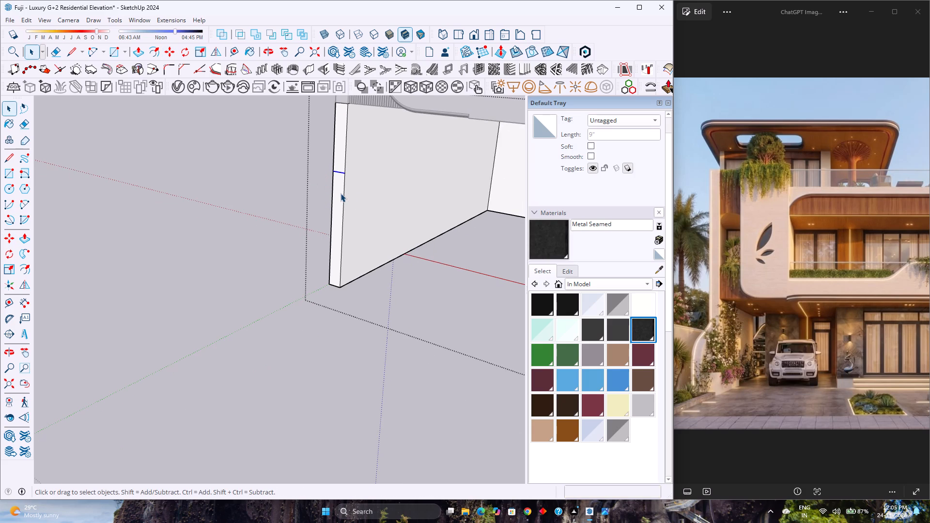
Copy the lower part of the side wall's end face 2' outward along the red axis and make the copy a group.
click(341, 193)
key(m)
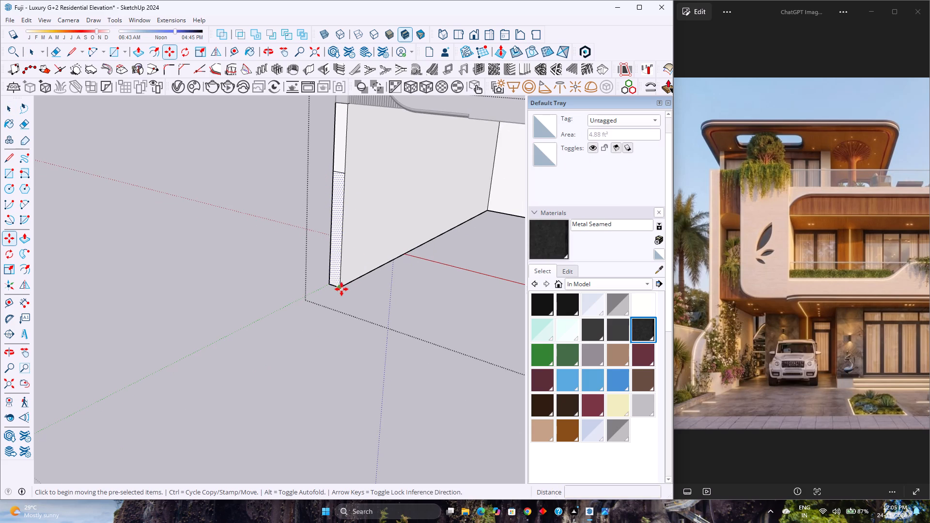
click(341, 287)
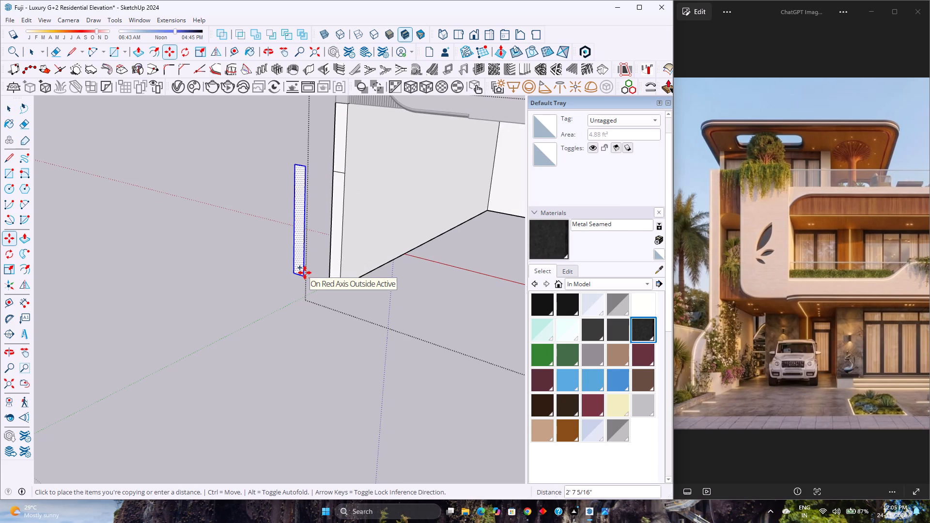
text(2')
key(Return)
right_click(307, 258)
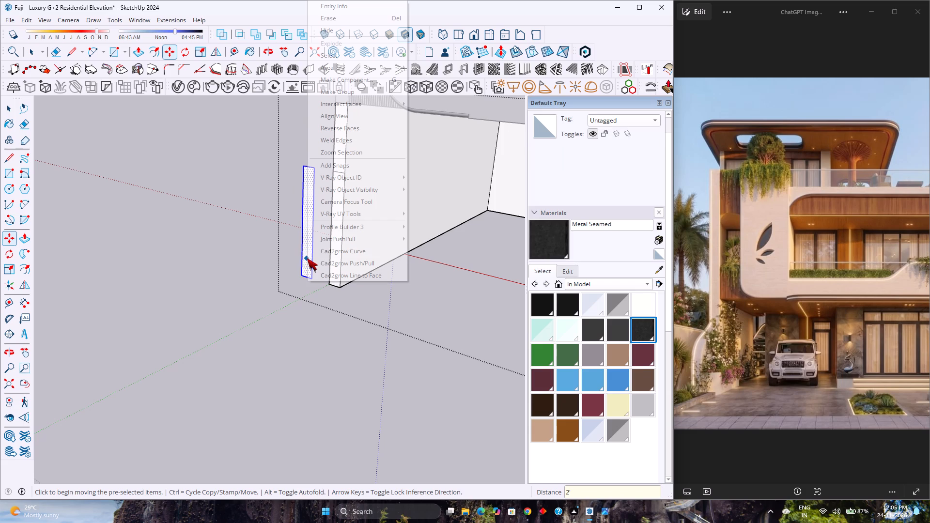
click(345, 95)
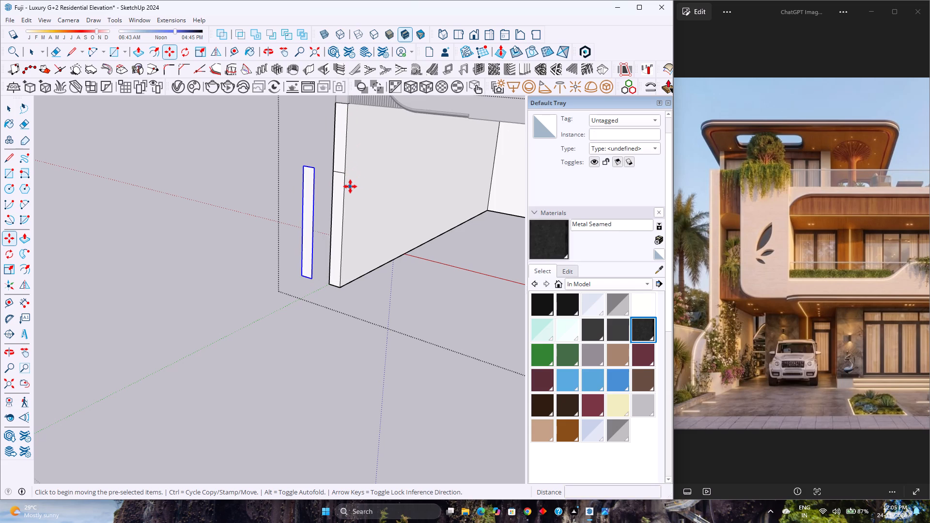
Erase the horizontal dividing edge from the side wall's front end face.
key(e)
click(339, 170)
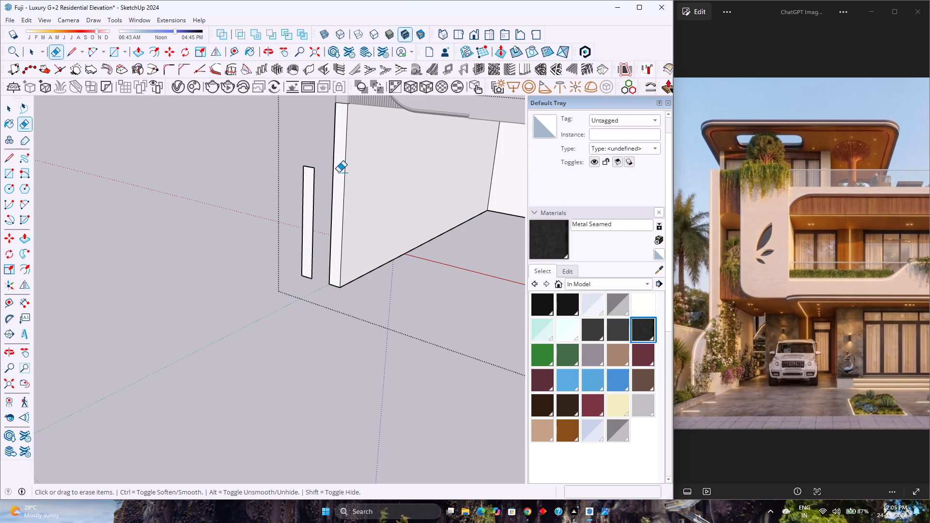
Move the grouped face back onto the side wall's end, matching their bottom corner endpoints.
key(space)
click(310, 215)
key(m)
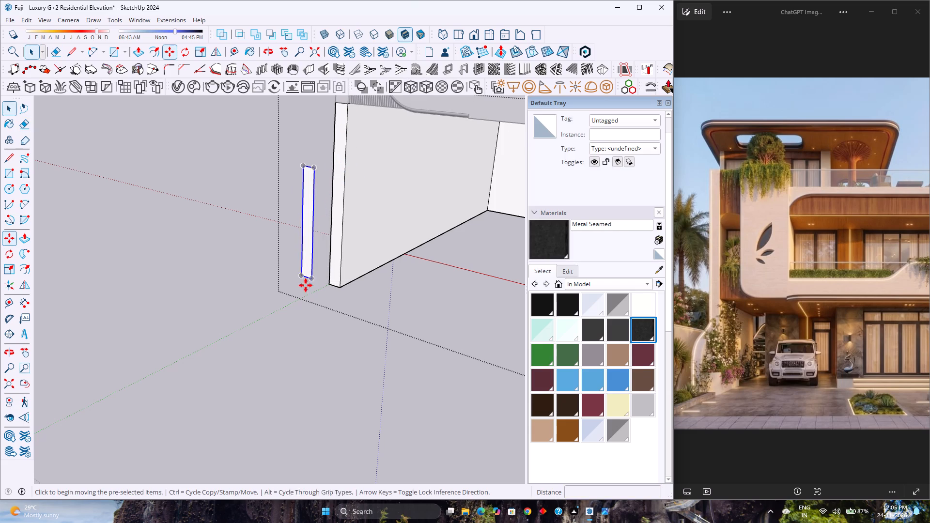
click(314, 280)
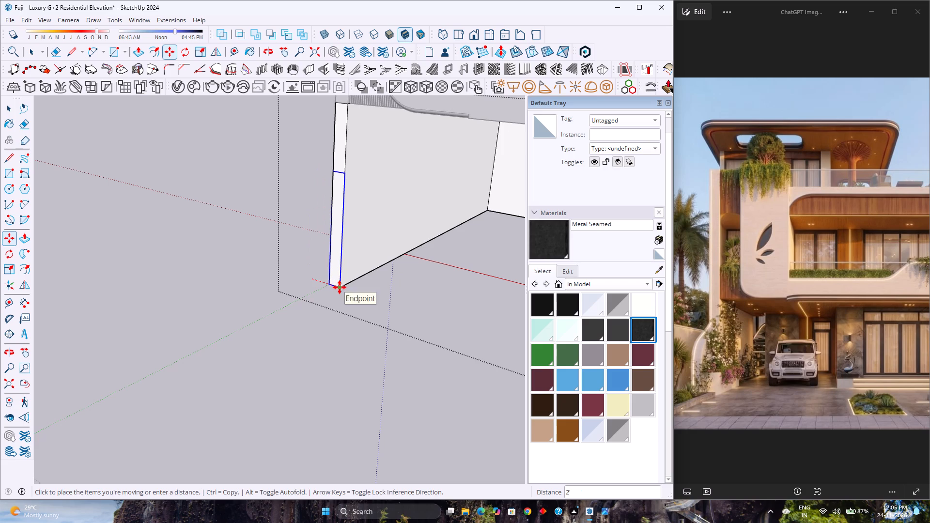
click(340, 287)
key(space)
Open the grouped face and Push/Pull it 8' forward from the side wall into a low boundary wall.
double_click(332, 258)
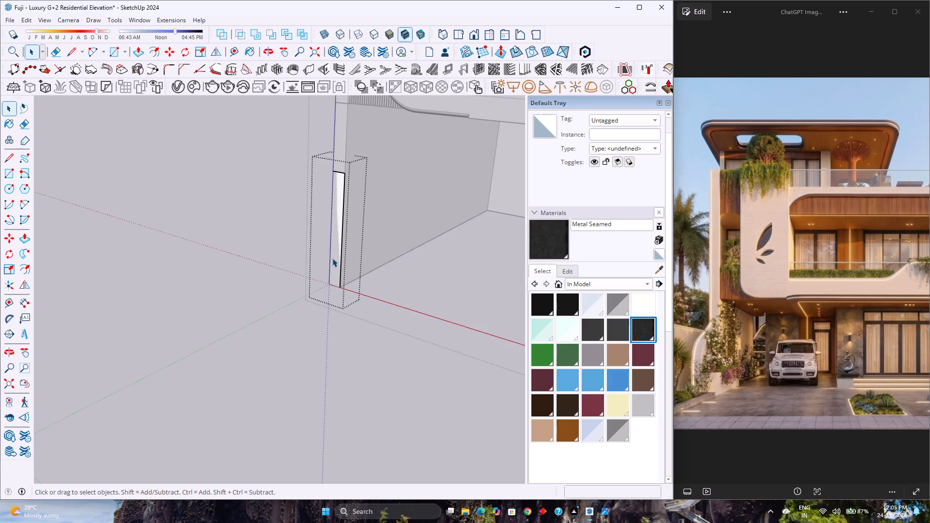
key(p)
click(337, 251)
scroll(266, 304, down, 5)
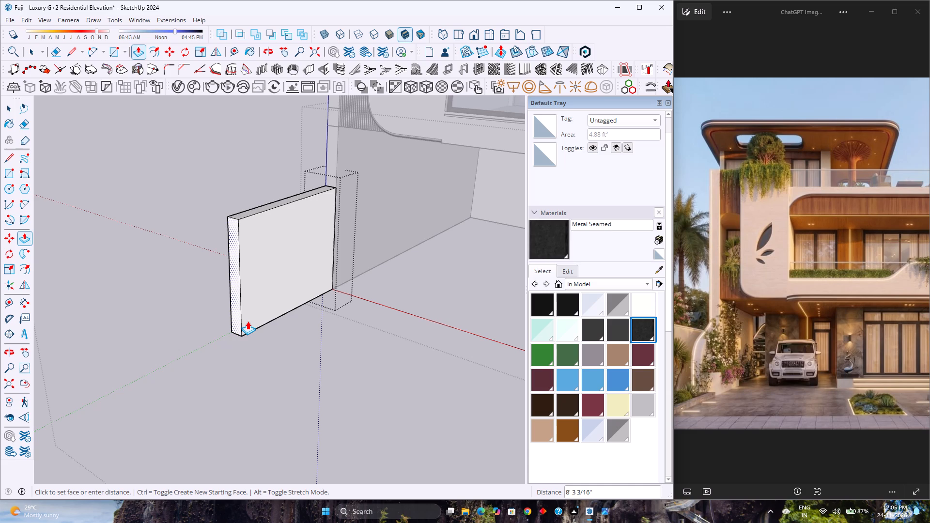
text(8')
key(Return)
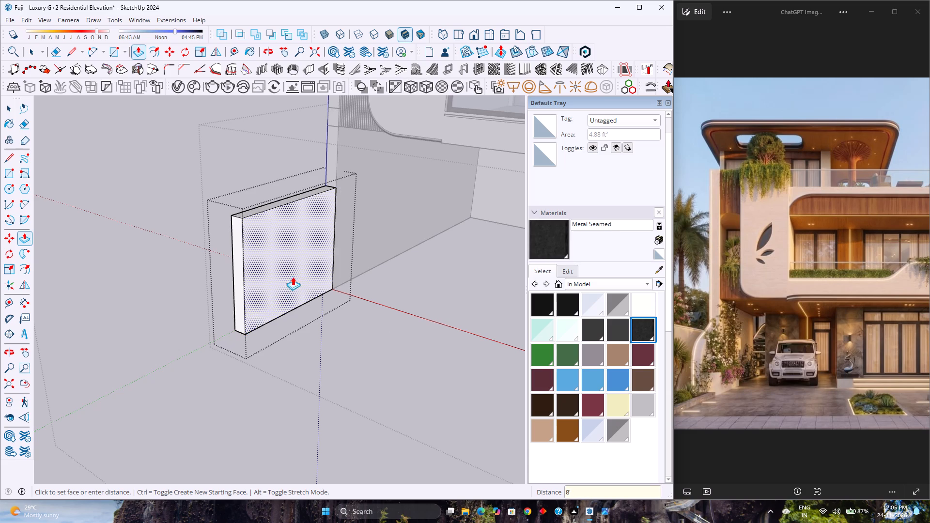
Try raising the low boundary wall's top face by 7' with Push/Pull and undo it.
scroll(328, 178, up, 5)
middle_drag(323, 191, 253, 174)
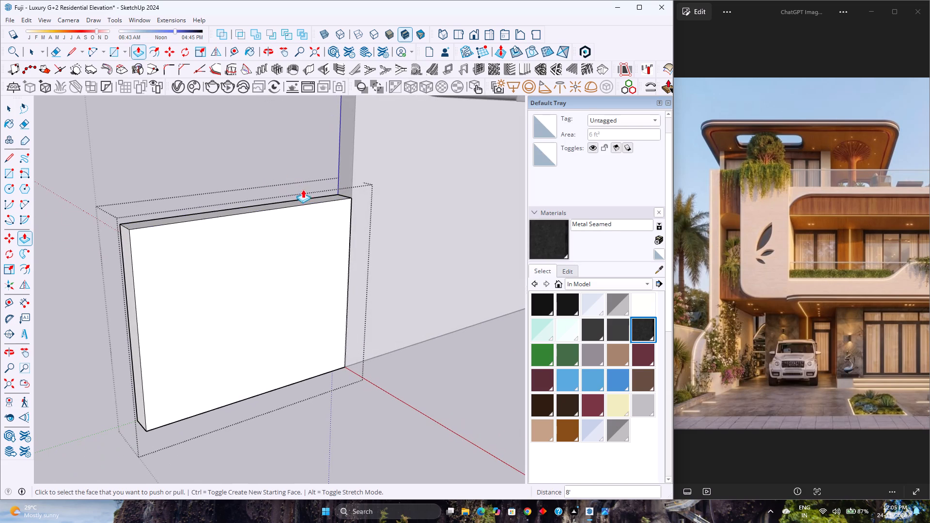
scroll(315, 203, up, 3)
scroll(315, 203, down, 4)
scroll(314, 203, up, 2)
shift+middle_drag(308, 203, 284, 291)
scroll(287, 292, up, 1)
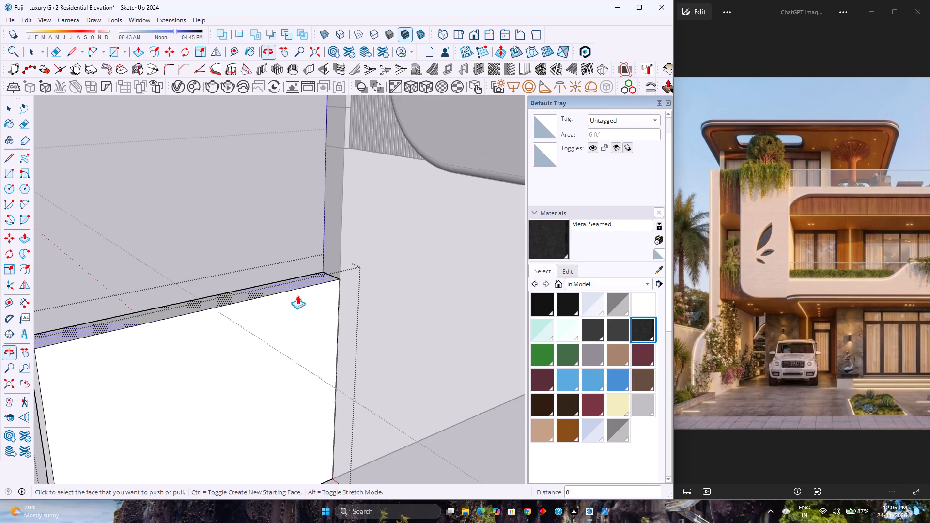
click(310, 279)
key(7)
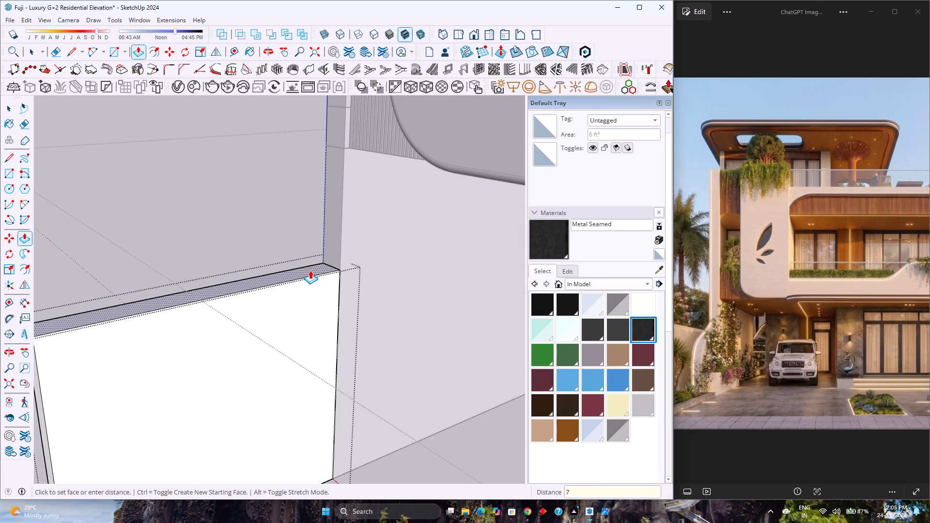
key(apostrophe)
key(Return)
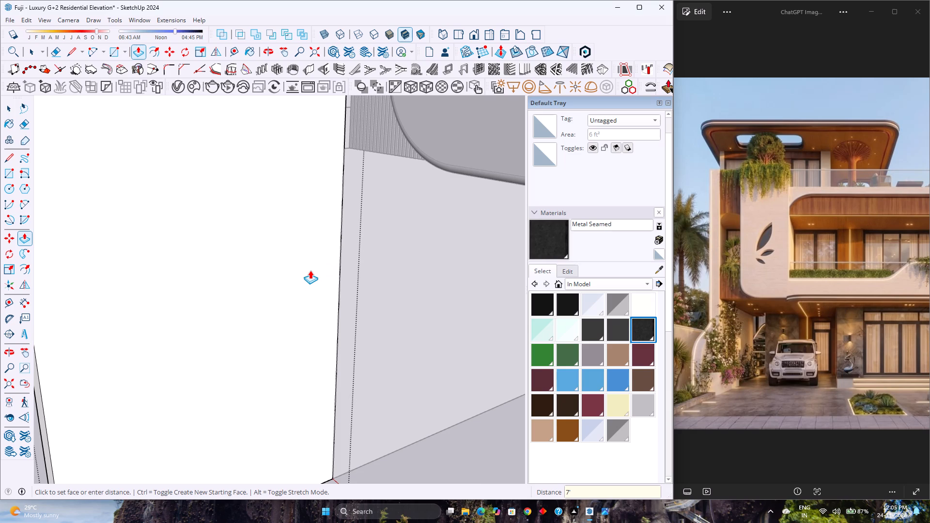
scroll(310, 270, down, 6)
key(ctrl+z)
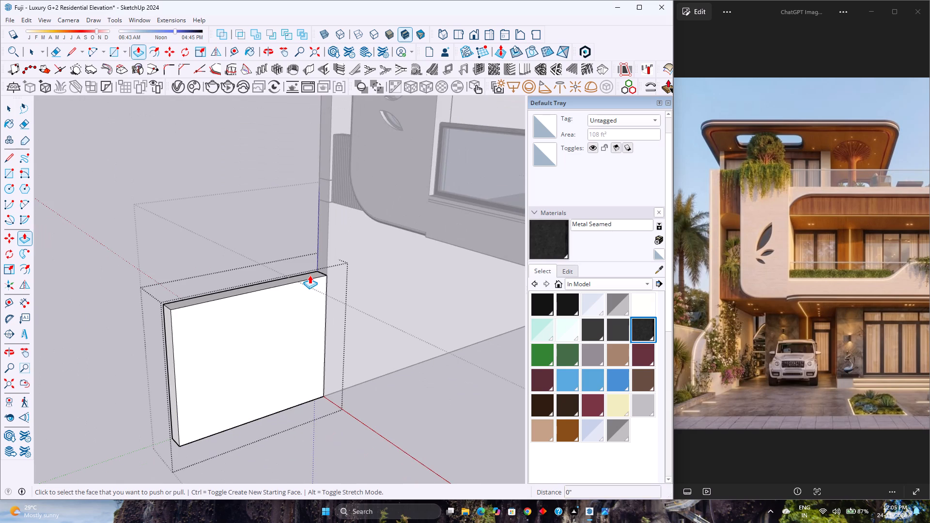
Push/Pull the top face of the low boundary wall up by 1'.
click(310, 275)
text(1')
key(Return)
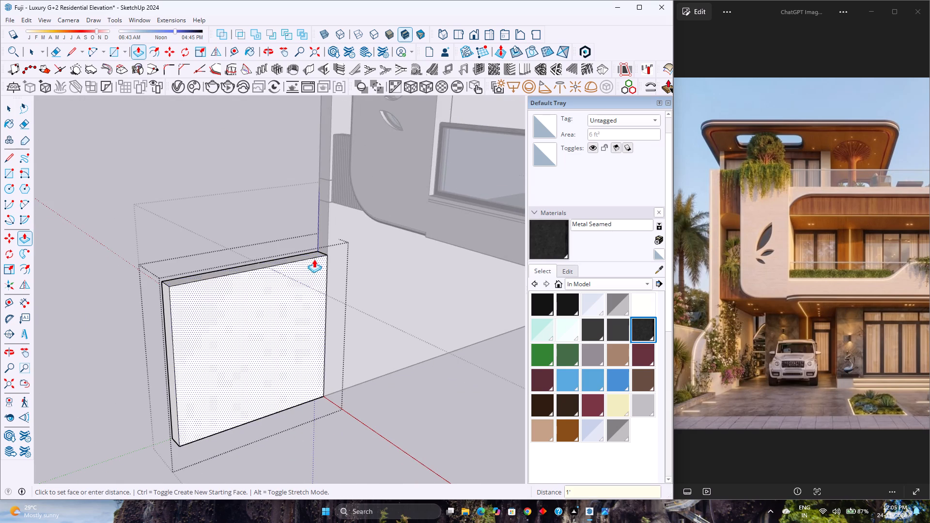
Place a vertical guide on the low wall's side face, 1' along the green axis from the edge meeting the house wall.
scroll(316, 250, up, 7)
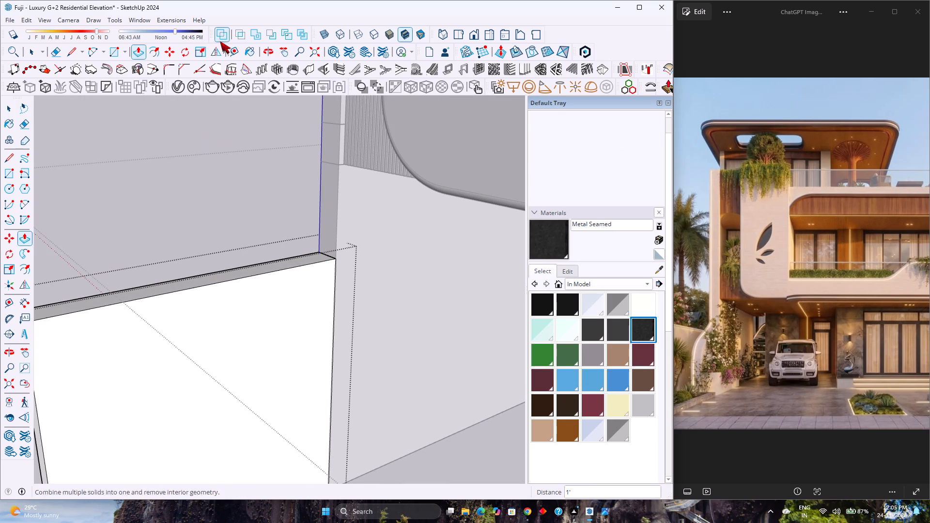
click(229, 55)
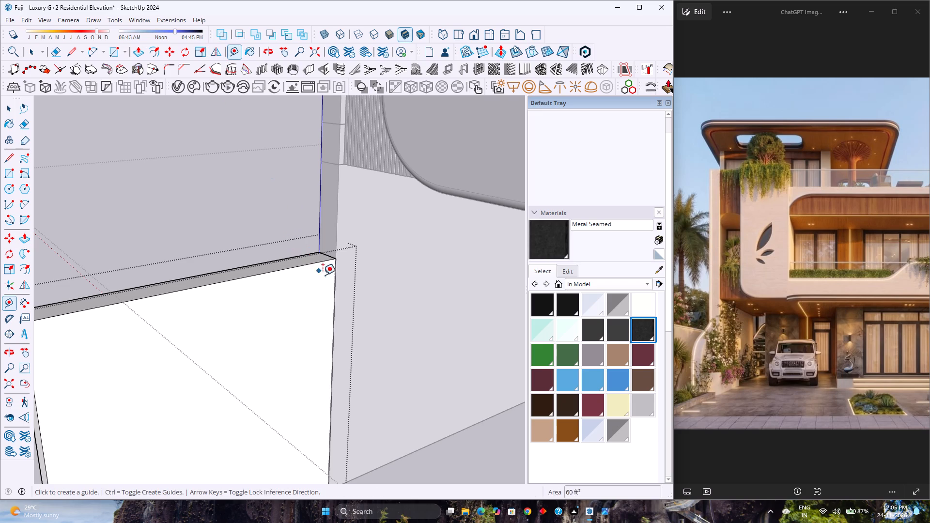
click(336, 293)
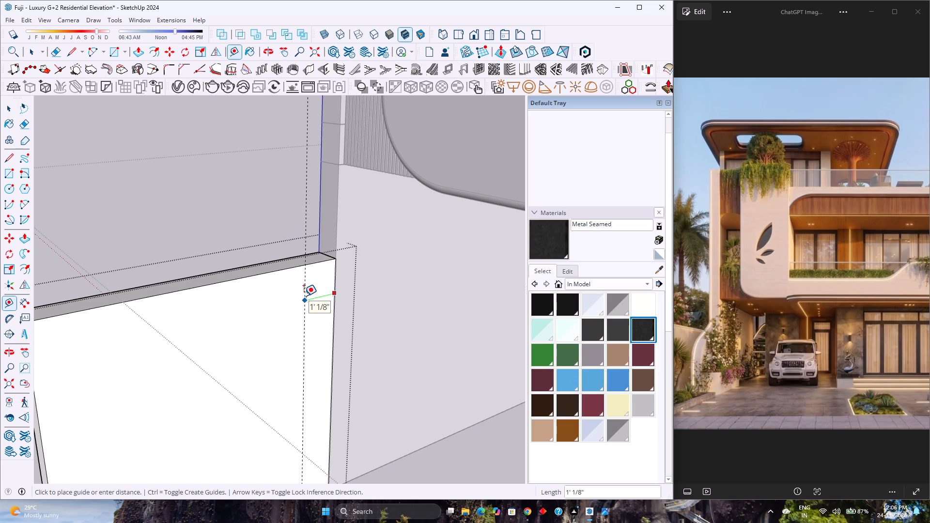
key(Left)
text(1')
key(Return)
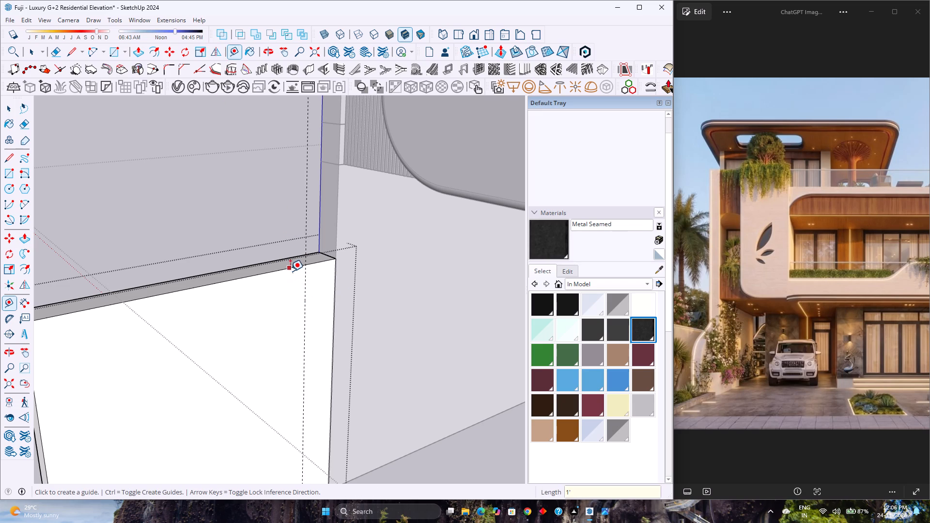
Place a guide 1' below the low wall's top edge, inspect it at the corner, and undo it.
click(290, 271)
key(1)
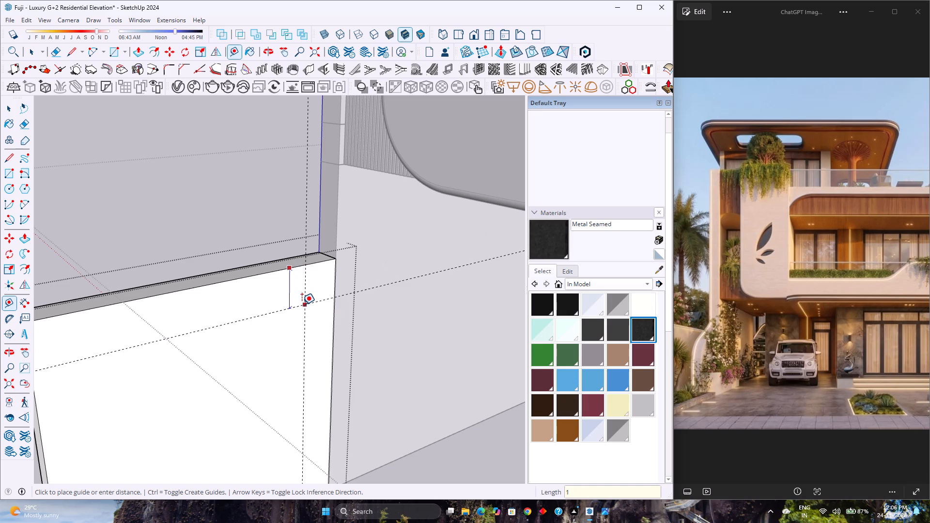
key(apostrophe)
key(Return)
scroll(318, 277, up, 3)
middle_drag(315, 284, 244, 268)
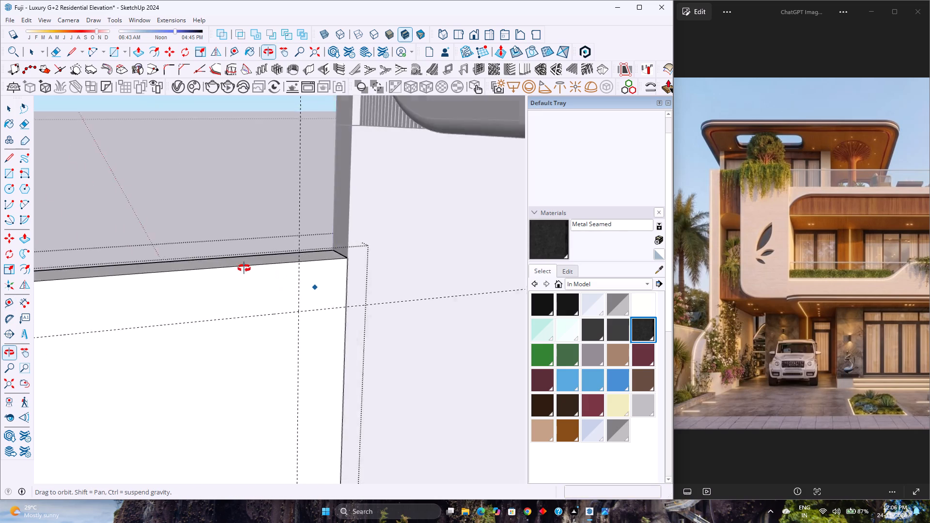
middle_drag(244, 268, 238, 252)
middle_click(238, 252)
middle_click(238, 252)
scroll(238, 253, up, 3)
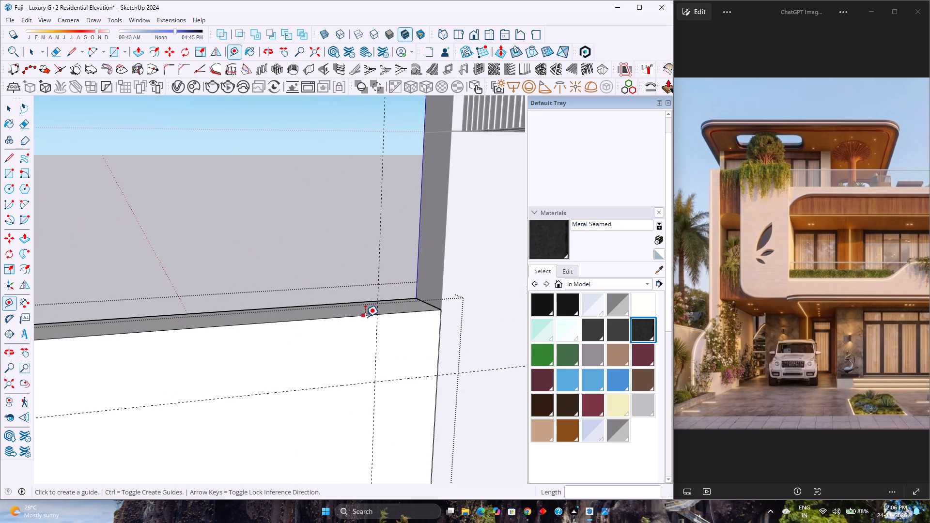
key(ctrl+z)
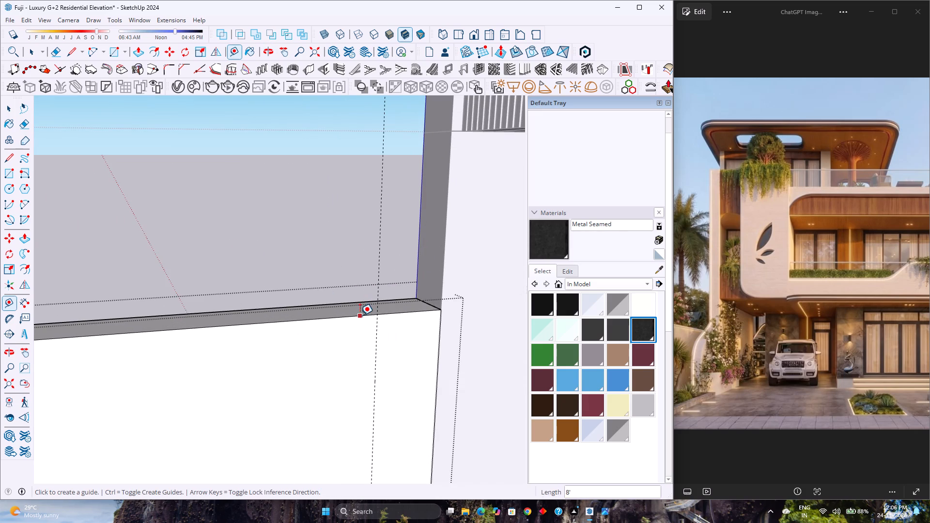
Place a guide 6" below the top edge on the low wall's side face.
click(360, 315)
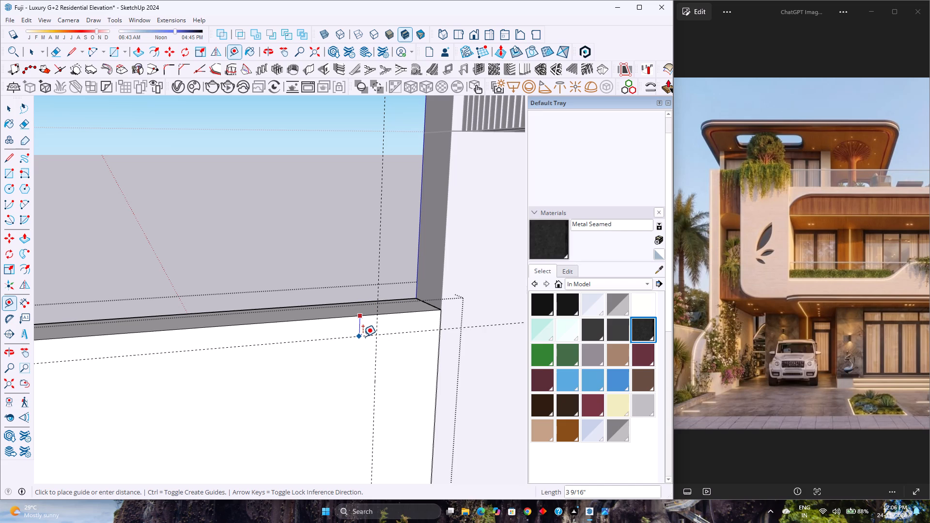
key(6)
key(Return)
Draw an arc from the low wall's top corner beside the house wall to the guide intersection, bulging down about 1 11/16".
key(a)
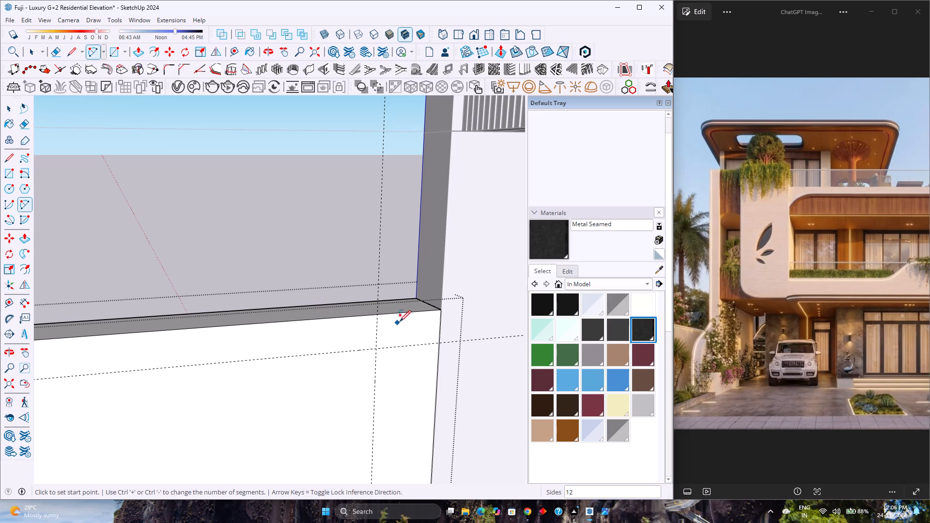
click(444, 311)
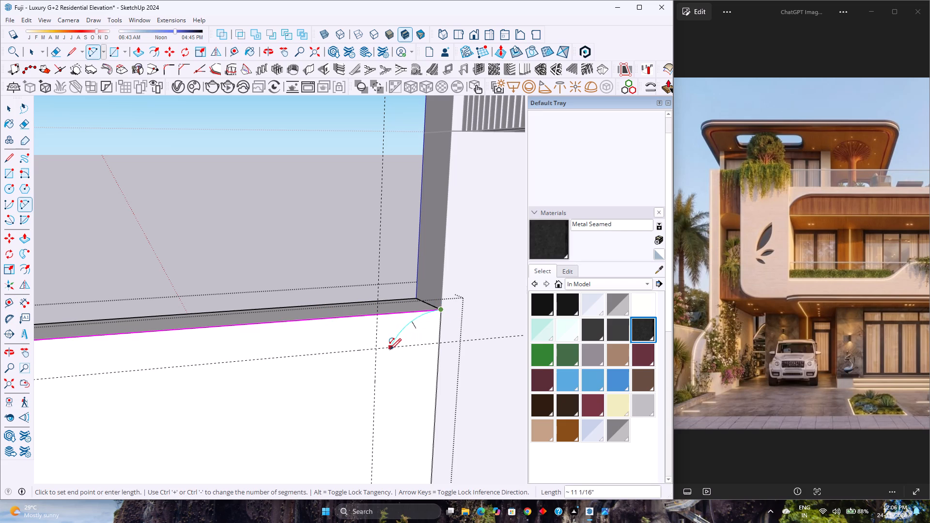
click(375, 350)
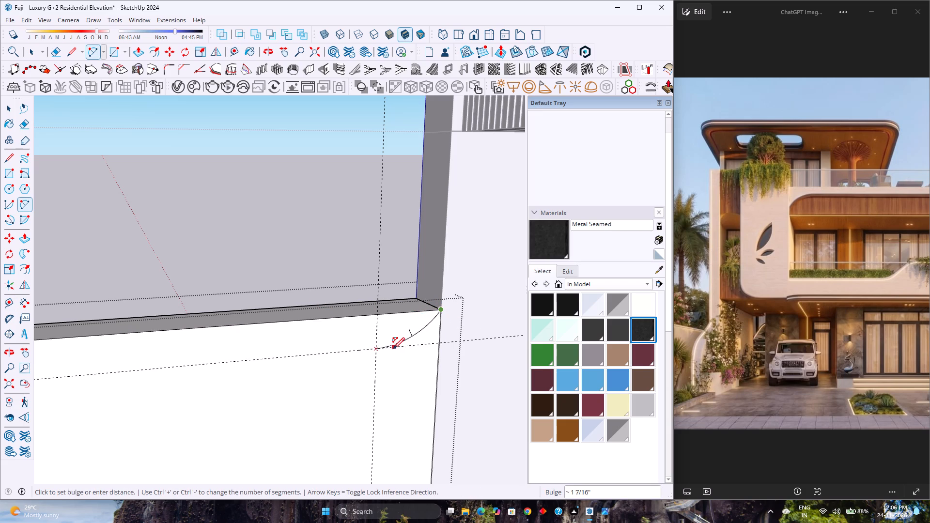
click(397, 349)
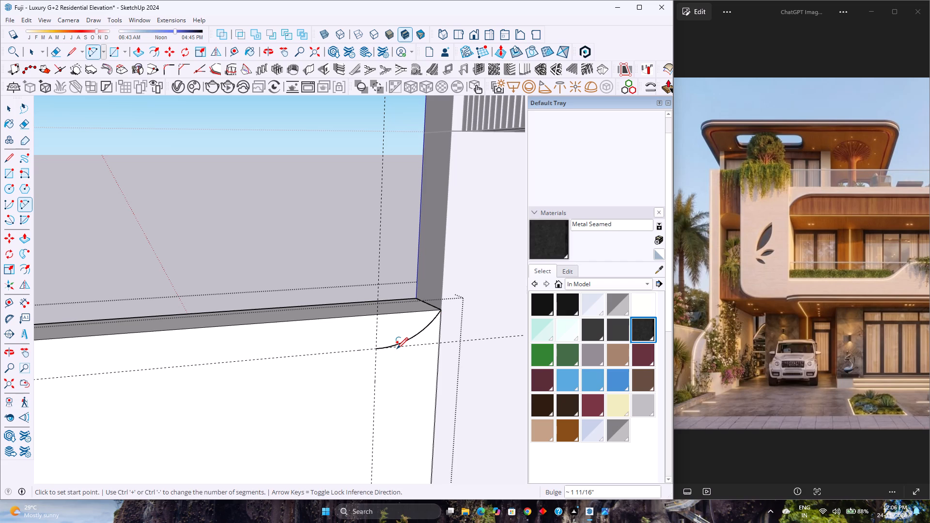
Select the small corner arc and set its segment count to 40.
key(space)
click(407, 340)
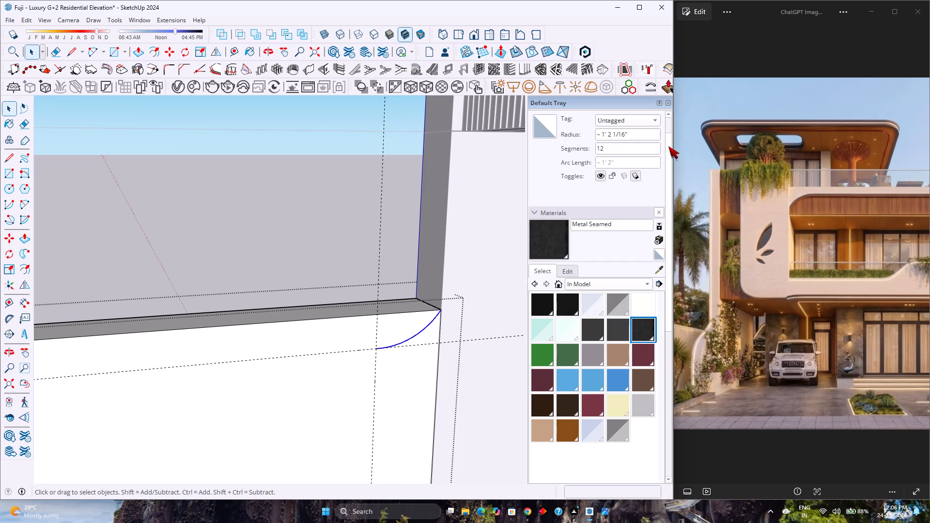
click(644, 146)
key(0)
key(Return)
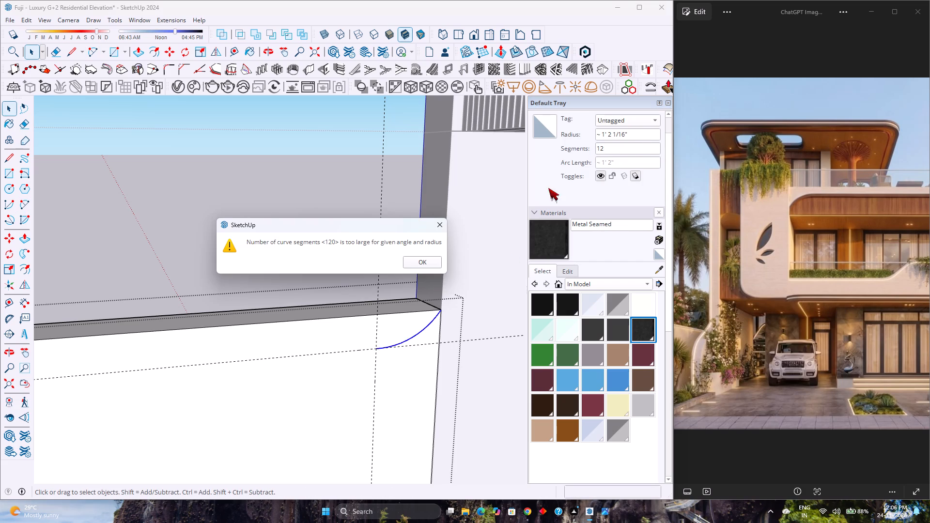
click(415, 263)
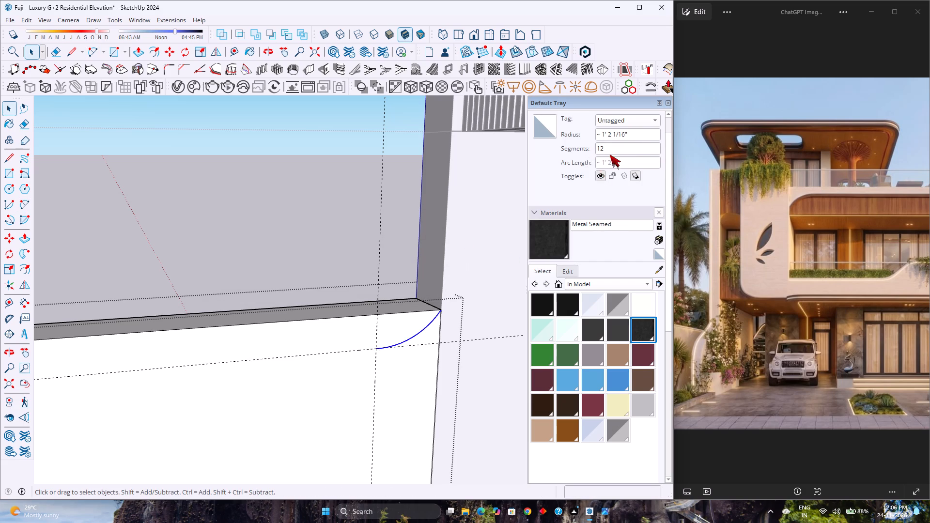
double_click(618, 149)
key(4)
key(0)
key(Return)
Place a horizontal guide 1' below the existing horizontal guide on the low wall's side face.
scroll(276, 322, down, 1)
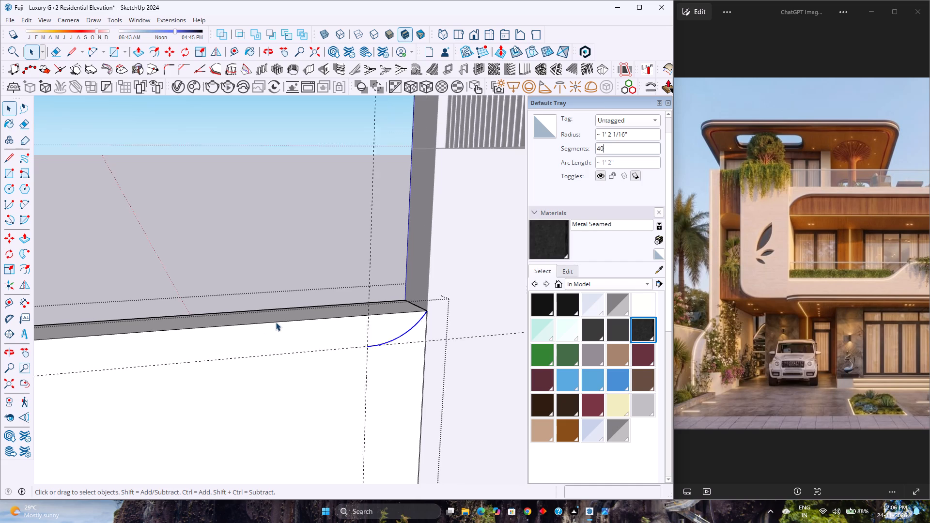
scroll(276, 322, down, 5)
shift+middle_drag(267, 357, 344, 296)
shift+middle_click(344, 296)
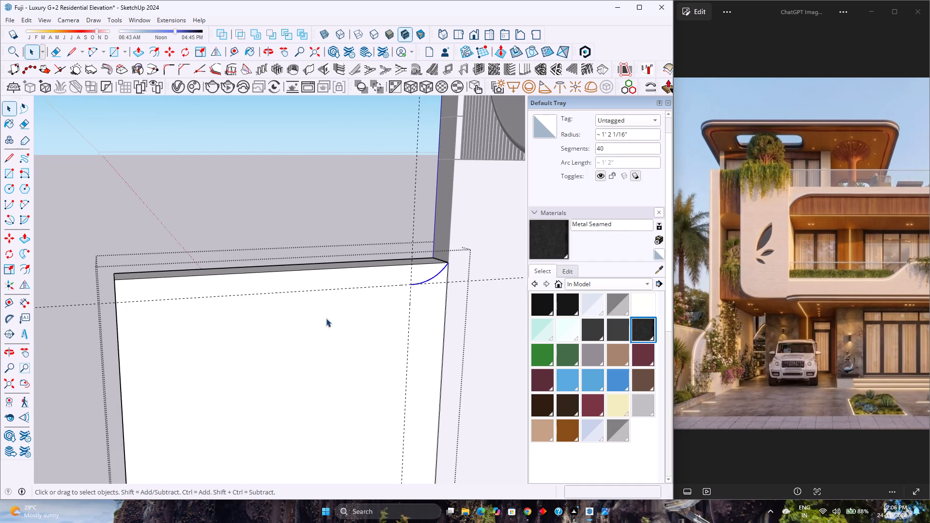
click(235, 55)
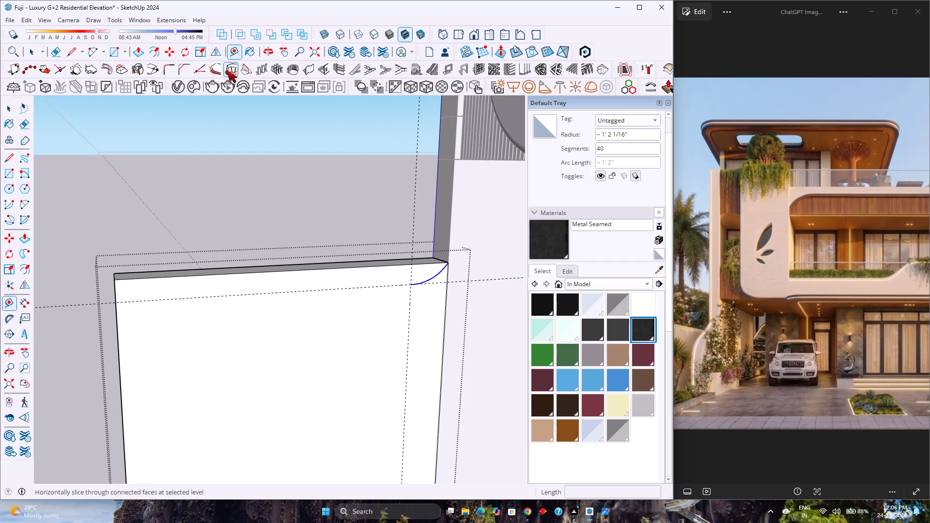
click(279, 292)
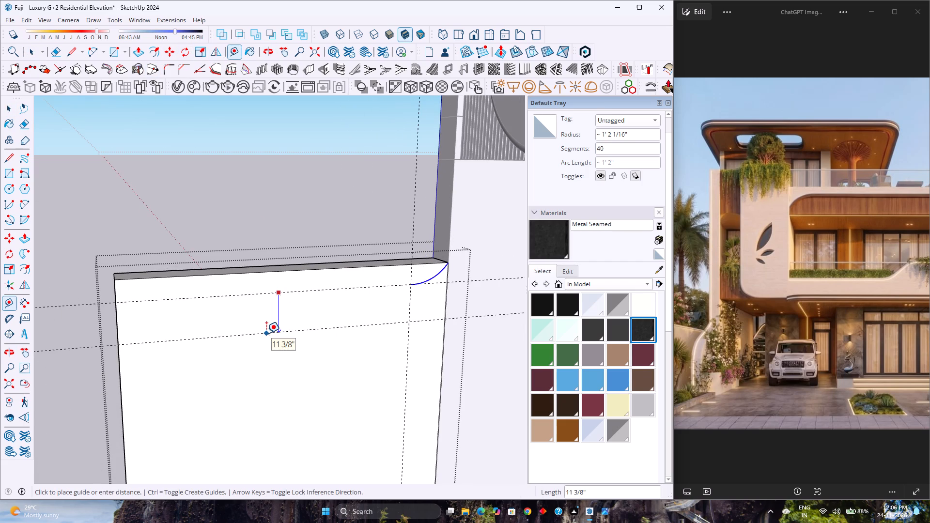
text(1')
key(Return)
Place a vertical guide 1' in from the low wall's free end edge, locked to the green axis.
scroll(266, 333, down, 2)
shift+middle_drag(264, 352, 271, 241)
click(158, 311)
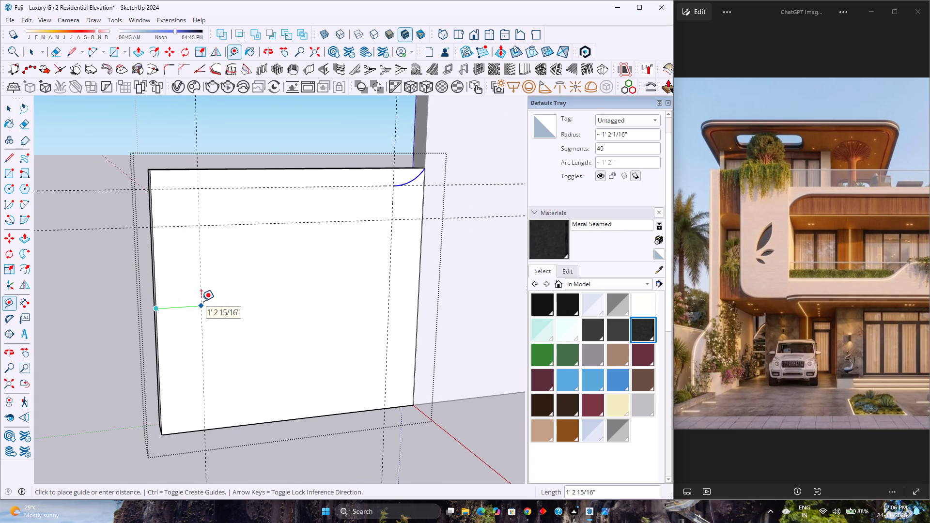
key(Left)
text(2')
key(Return)
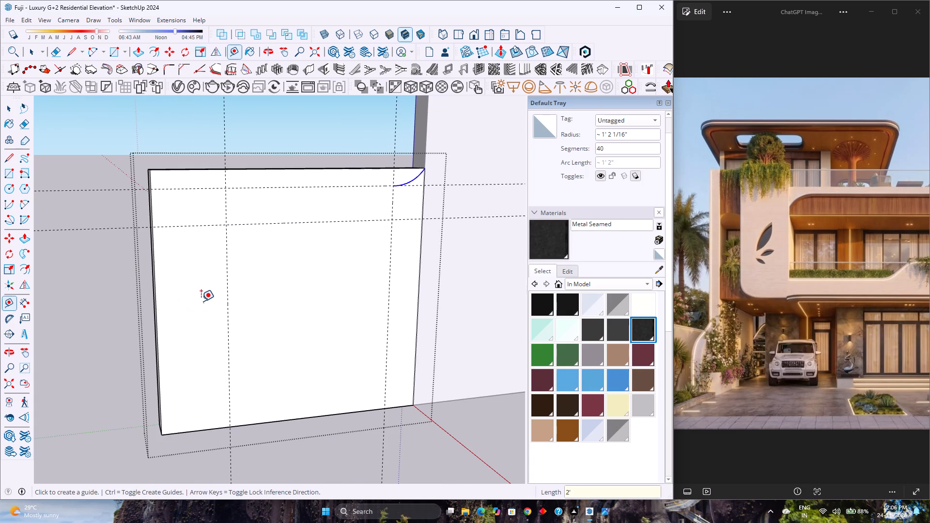
text(1')
key(Return)
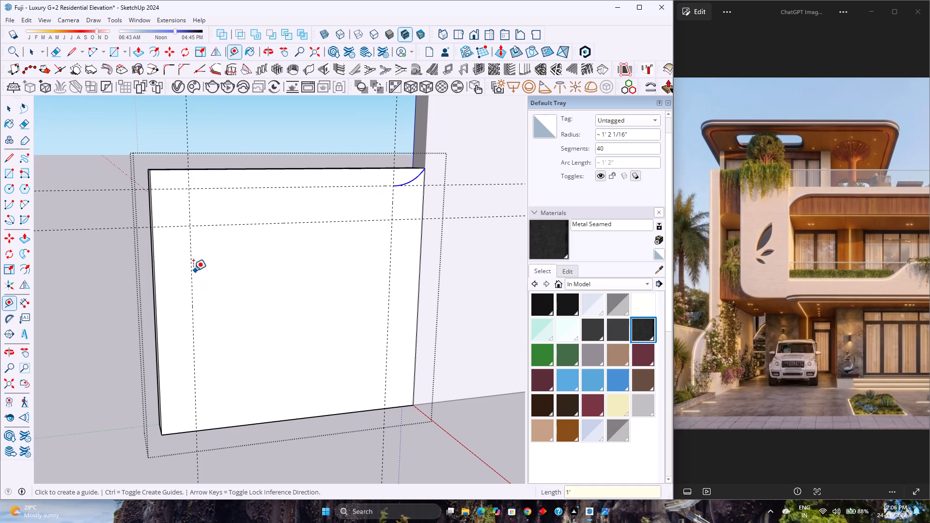
Place another vertical guide 9" further inward from the guide near the wall's free end.
click(193, 271)
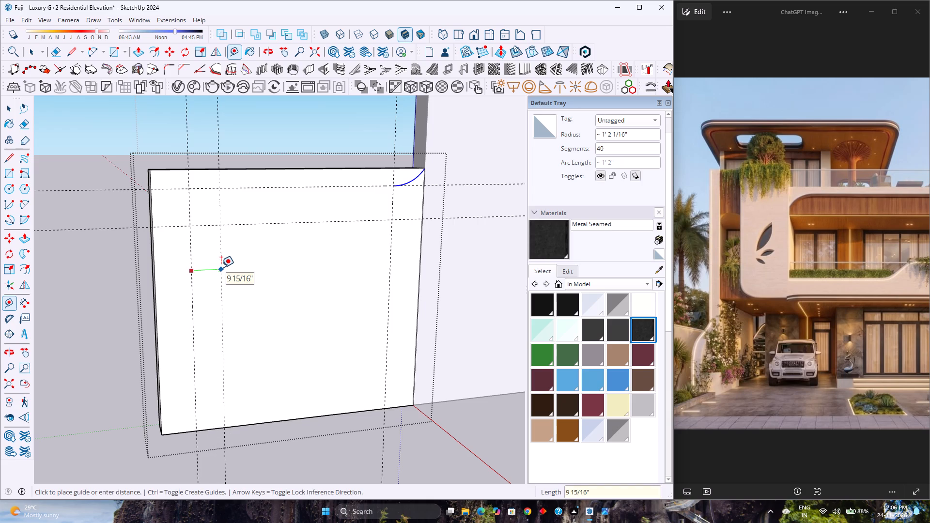
key(Left)
key(9)
key(Return)
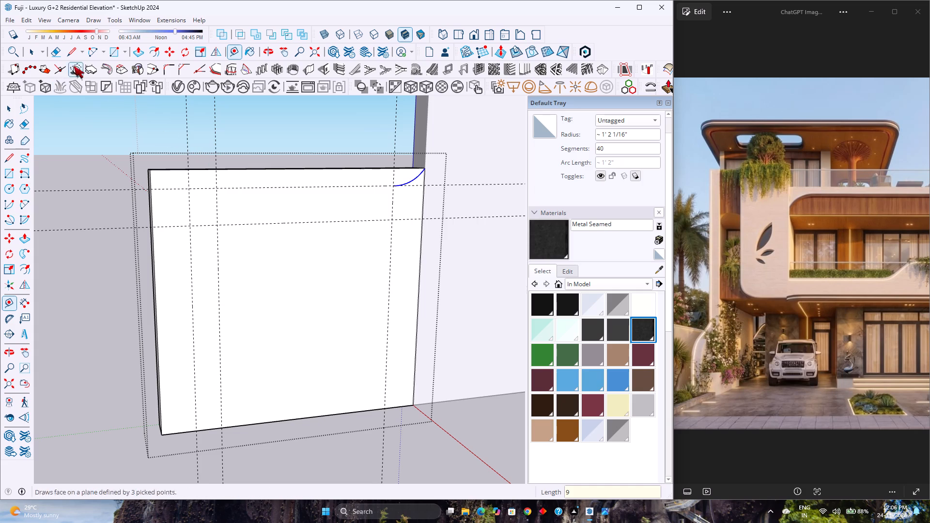
Draw an upward arc from the inner vertical and lower horizontal guide intersection to the small arc's end, with about 3 1/8" bulge.
click(86, 54)
click(217, 227)
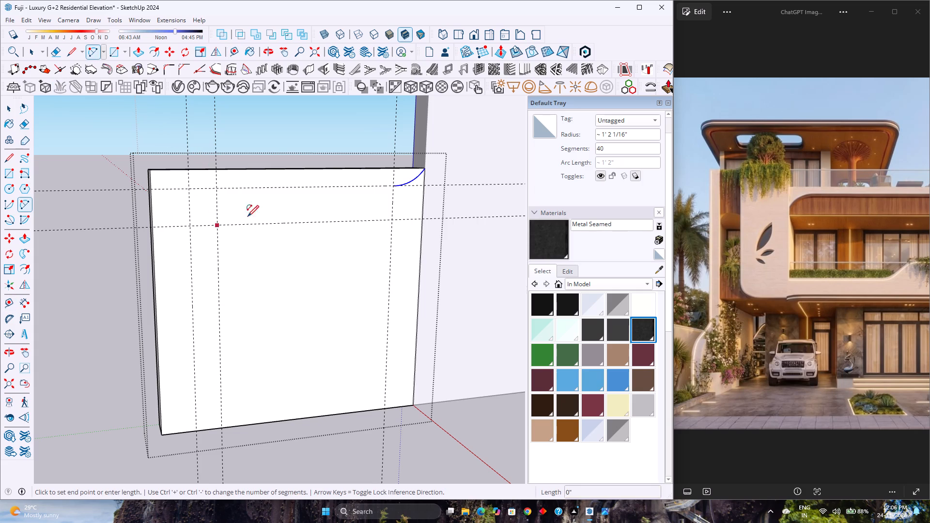
click(394, 188)
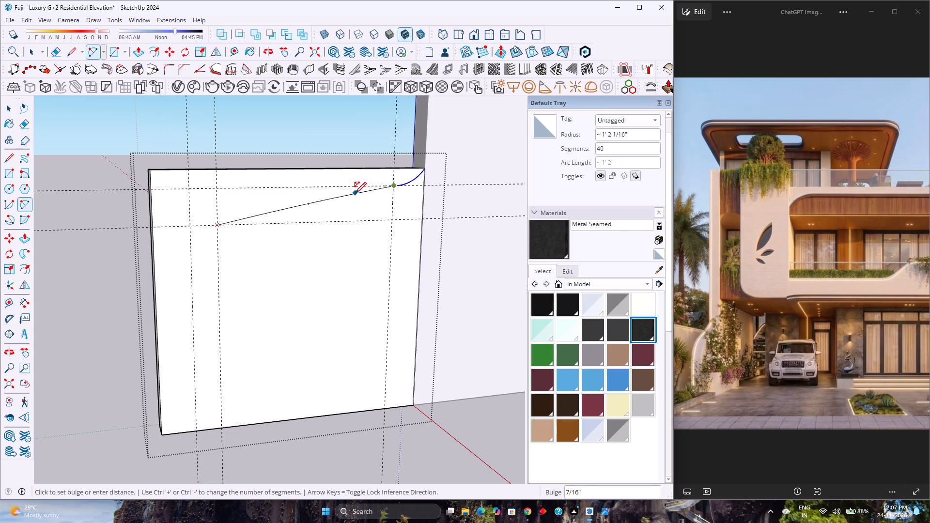
click(350, 189)
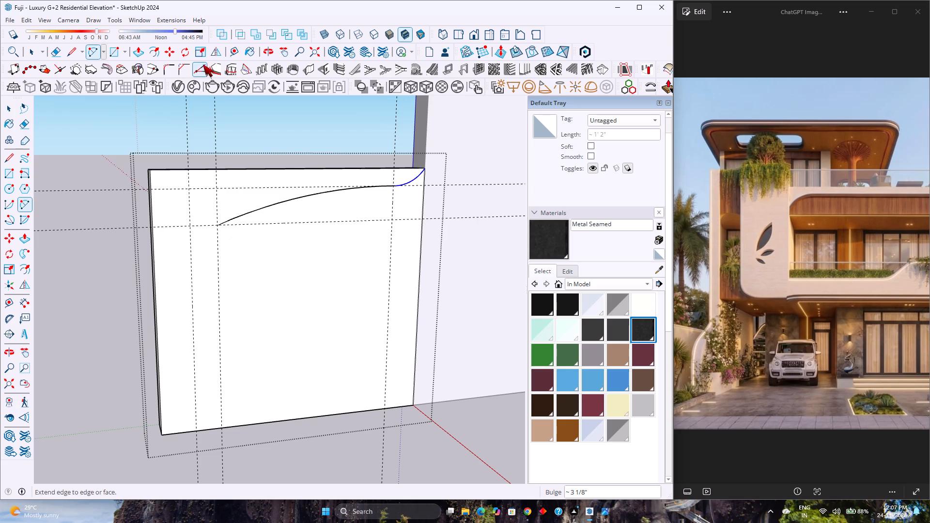
Place a horizontal guide 1' below the lower horizontal guide, locked to the blue axis.
click(236, 49)
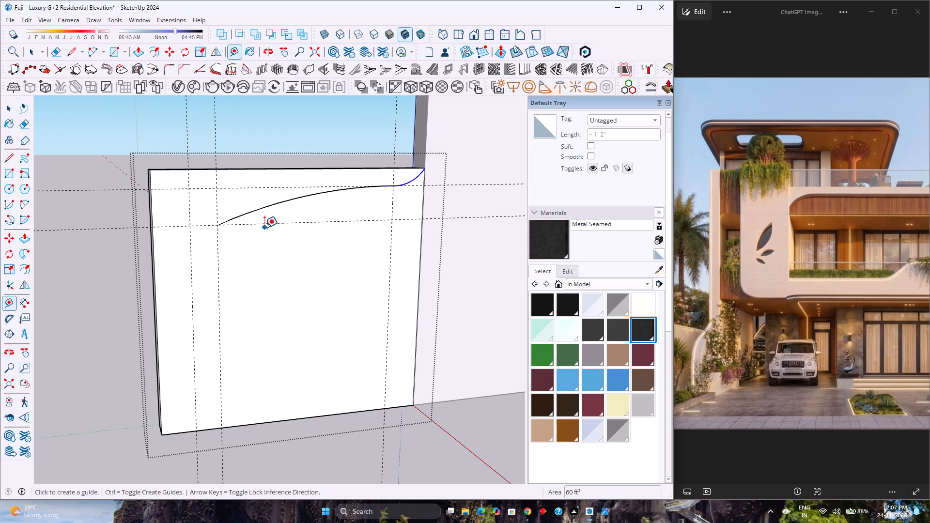
click(265, 225)
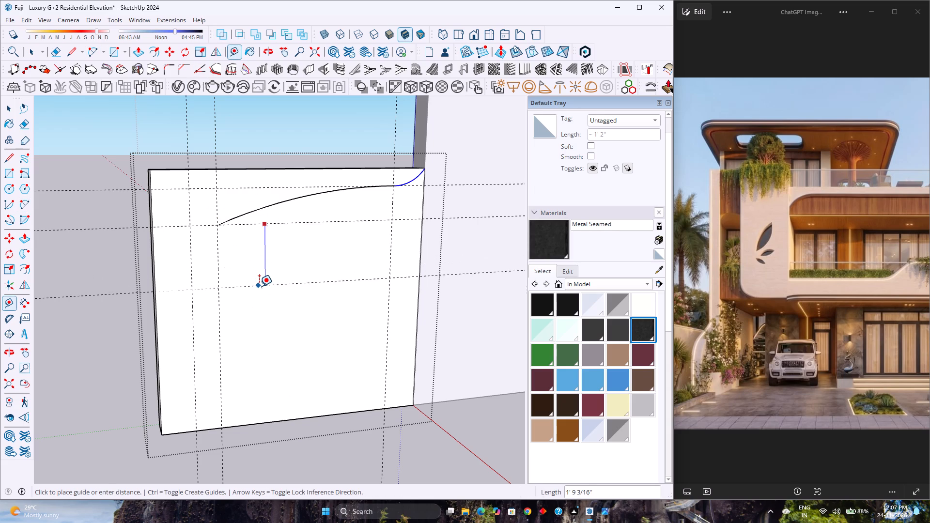
key(Up)
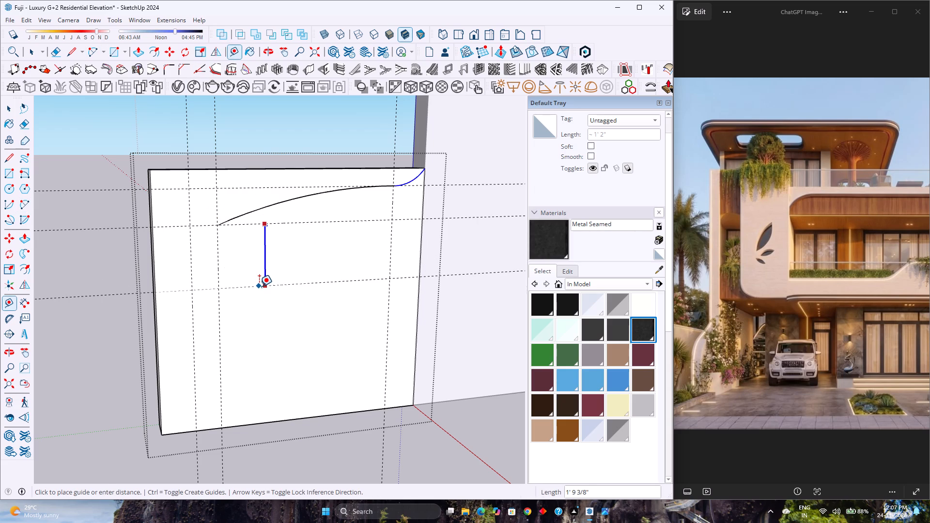
text(1')
key(Return)
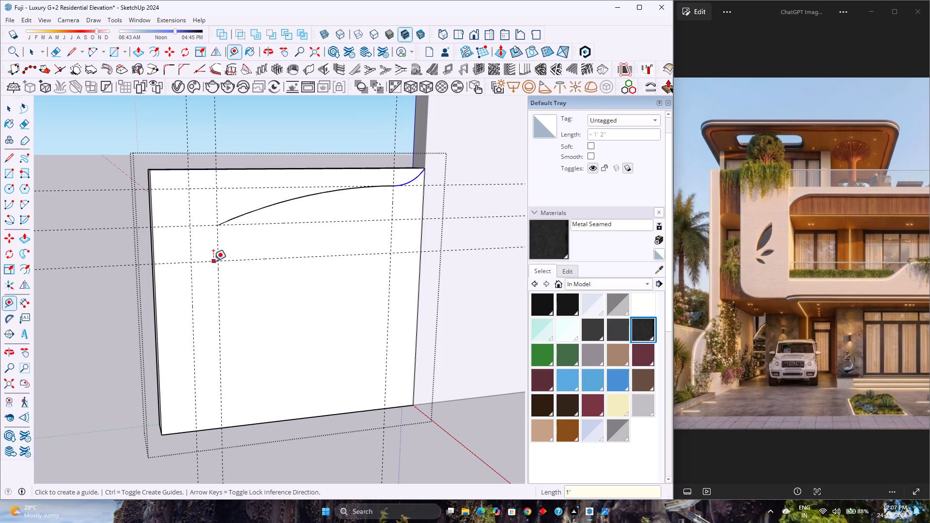
Draw an arc from the outer vertical and lowest horizontal guide intersection to the long arc's end, bulging outward about 1 1/2".
key(a)
click(193, 262)
click(218, 224)
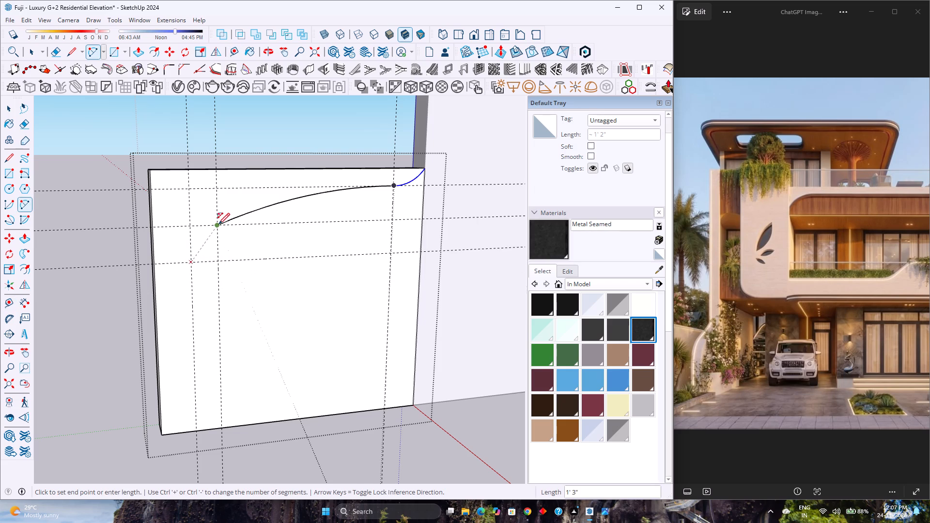
scroll(202, 233, up, 4)
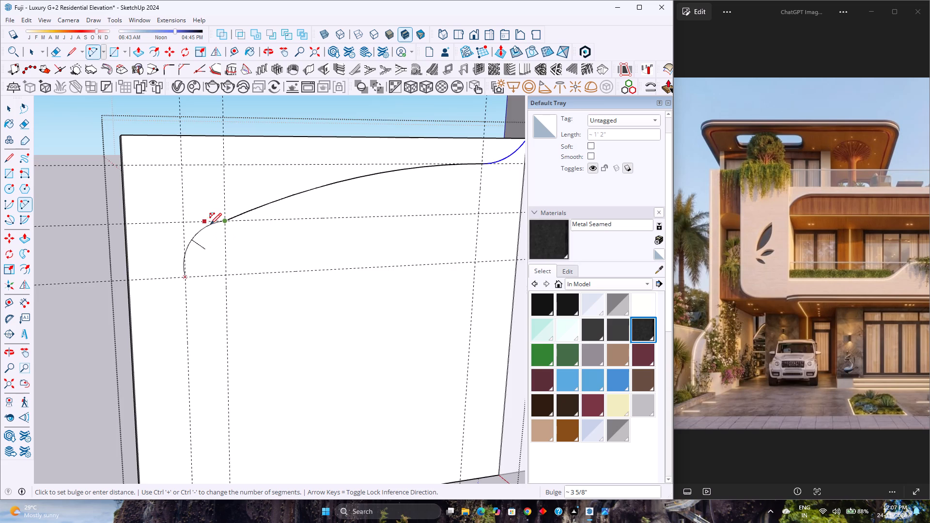
scroll(212, 224, up, 4)
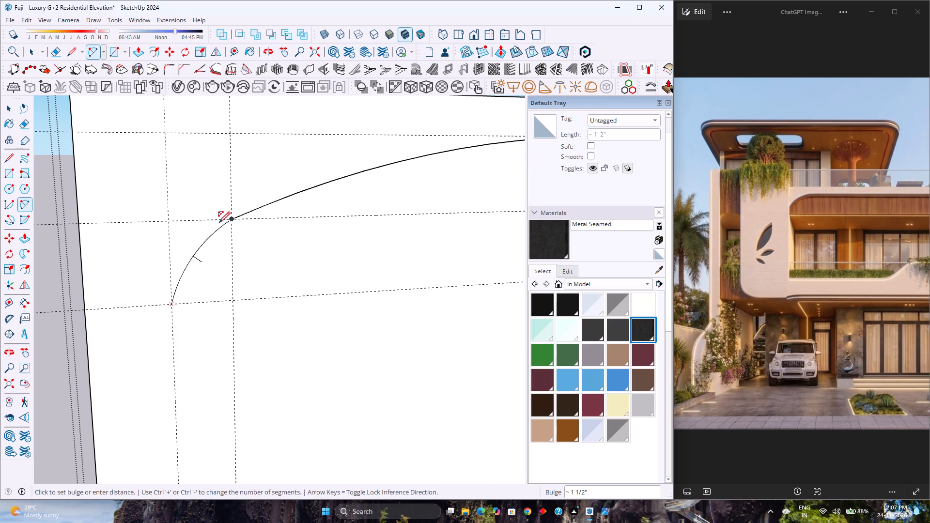
click(217, 221)
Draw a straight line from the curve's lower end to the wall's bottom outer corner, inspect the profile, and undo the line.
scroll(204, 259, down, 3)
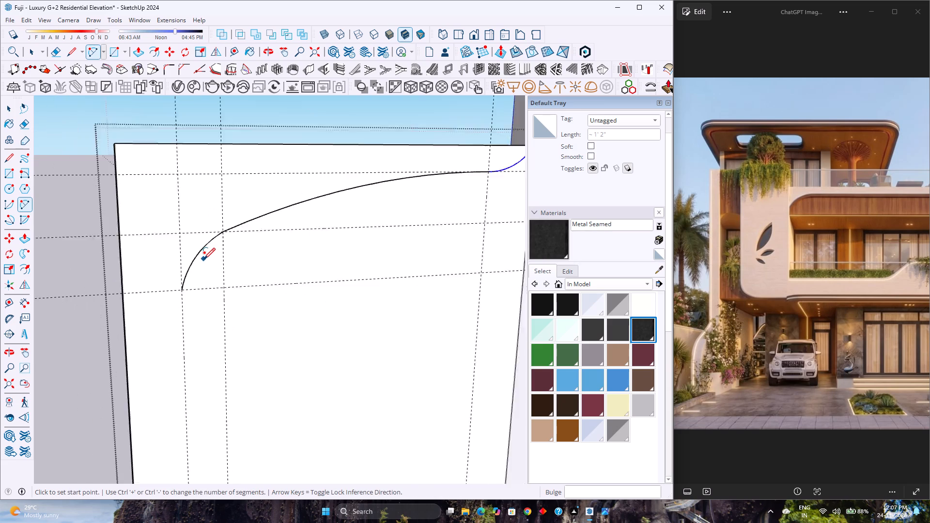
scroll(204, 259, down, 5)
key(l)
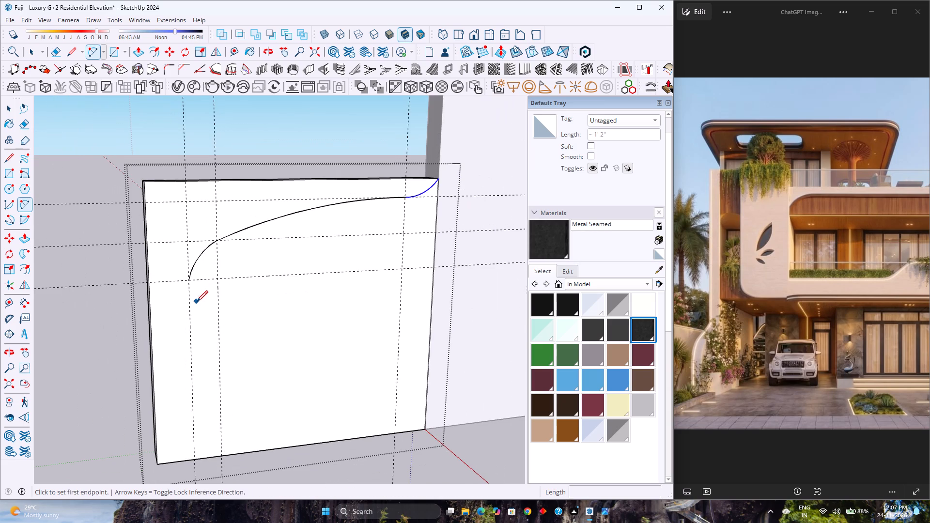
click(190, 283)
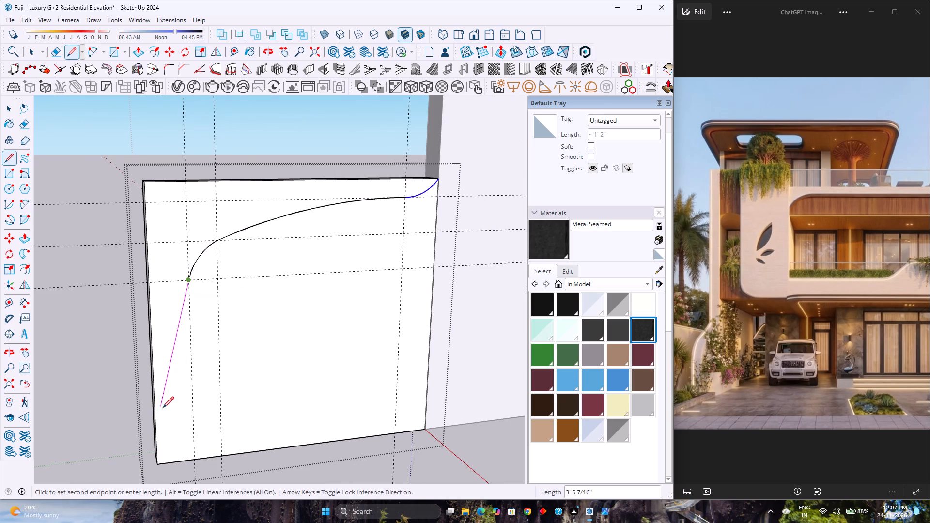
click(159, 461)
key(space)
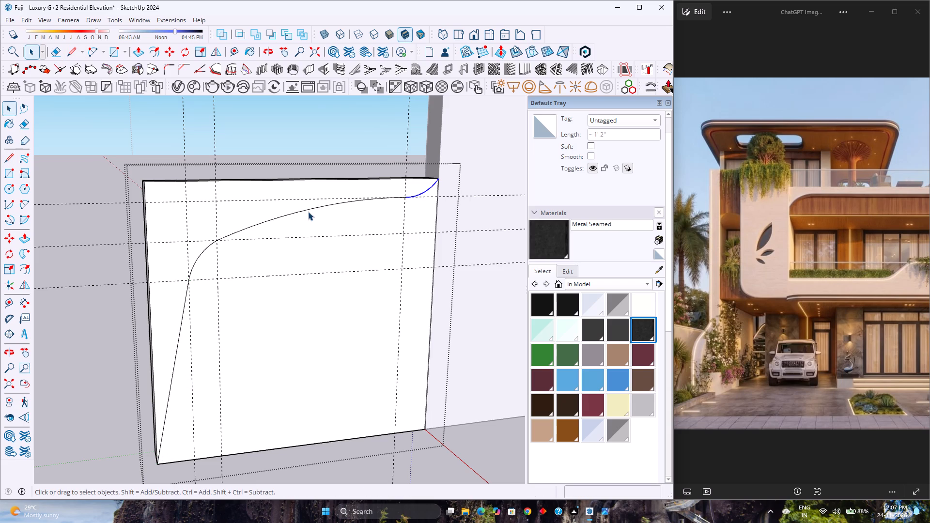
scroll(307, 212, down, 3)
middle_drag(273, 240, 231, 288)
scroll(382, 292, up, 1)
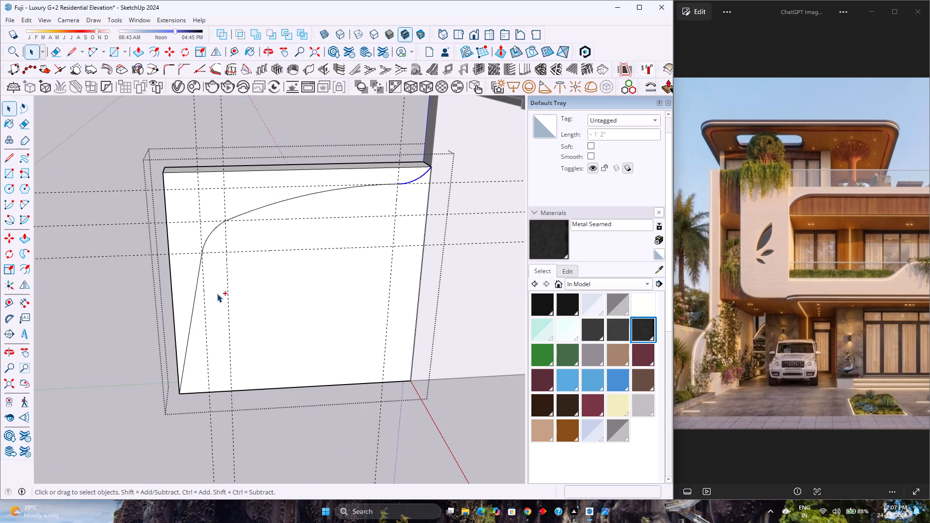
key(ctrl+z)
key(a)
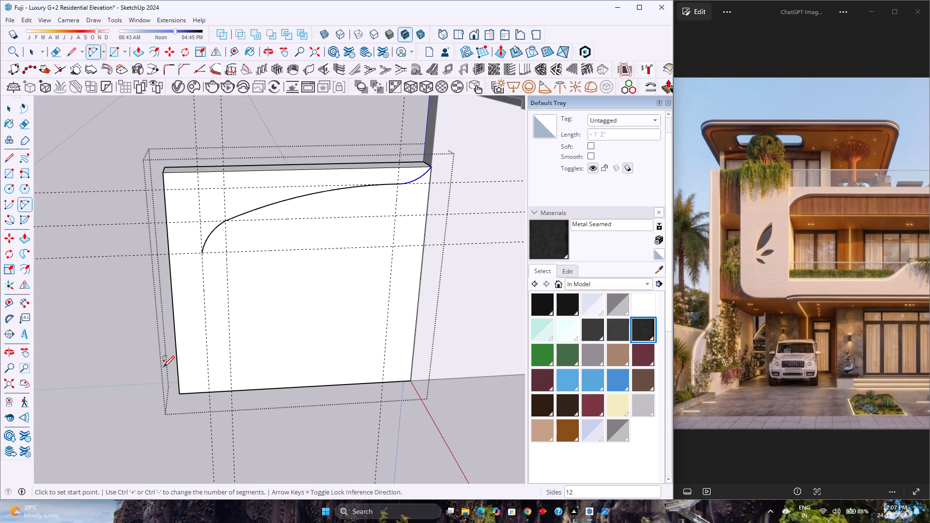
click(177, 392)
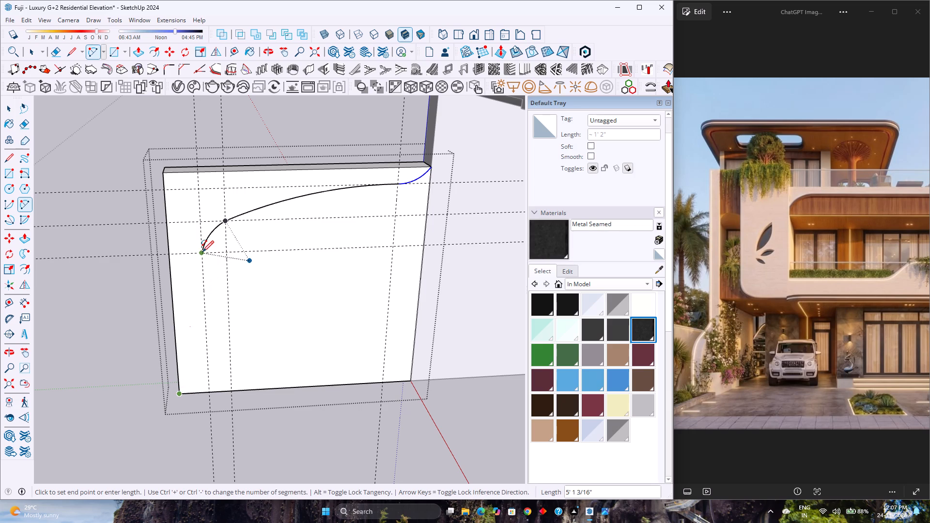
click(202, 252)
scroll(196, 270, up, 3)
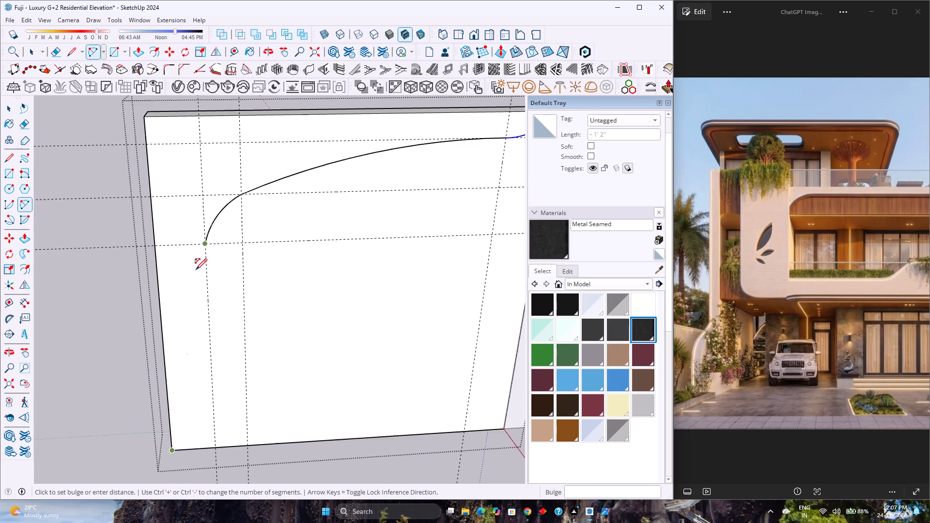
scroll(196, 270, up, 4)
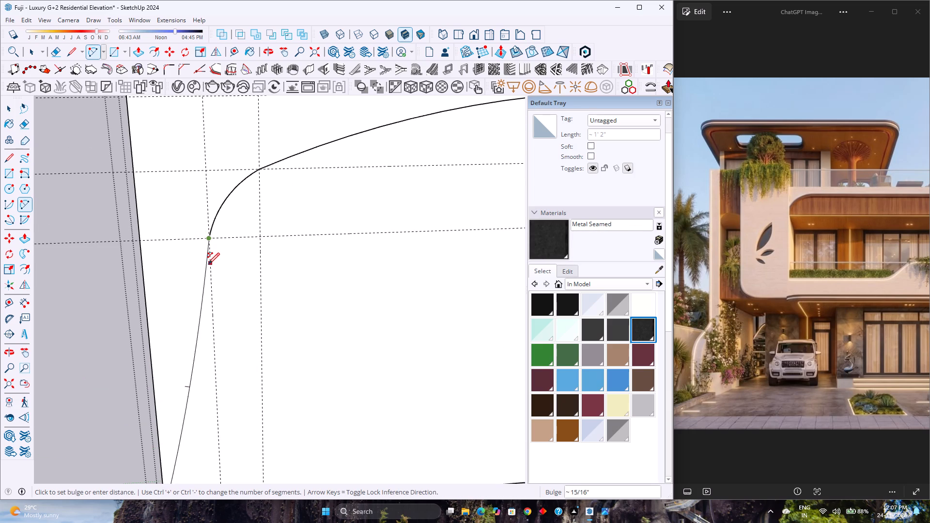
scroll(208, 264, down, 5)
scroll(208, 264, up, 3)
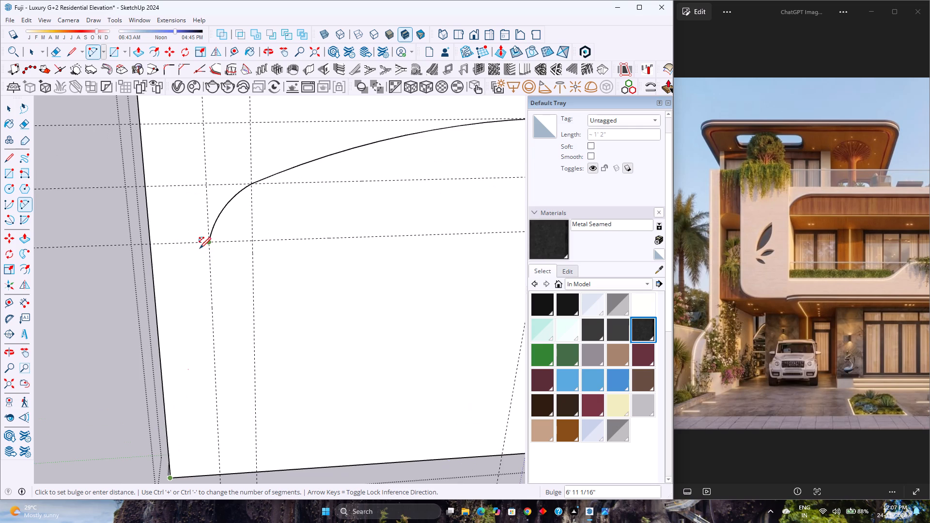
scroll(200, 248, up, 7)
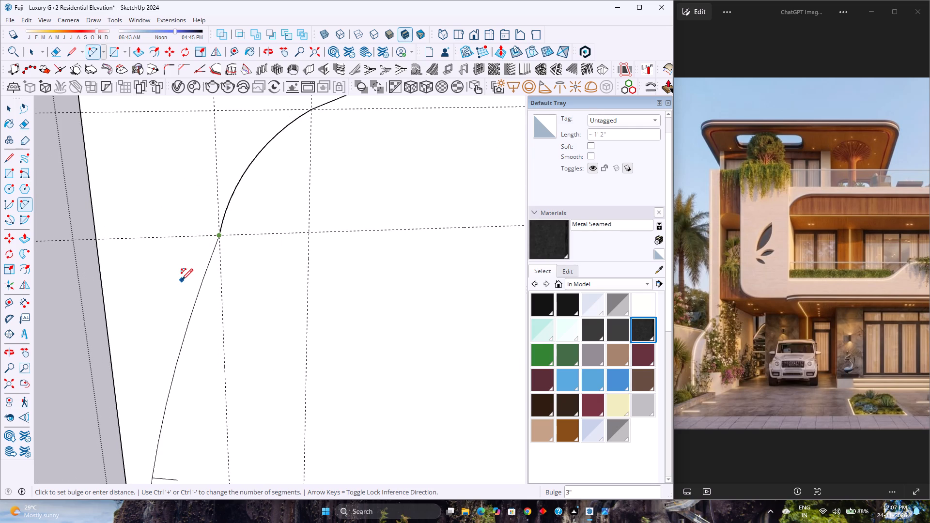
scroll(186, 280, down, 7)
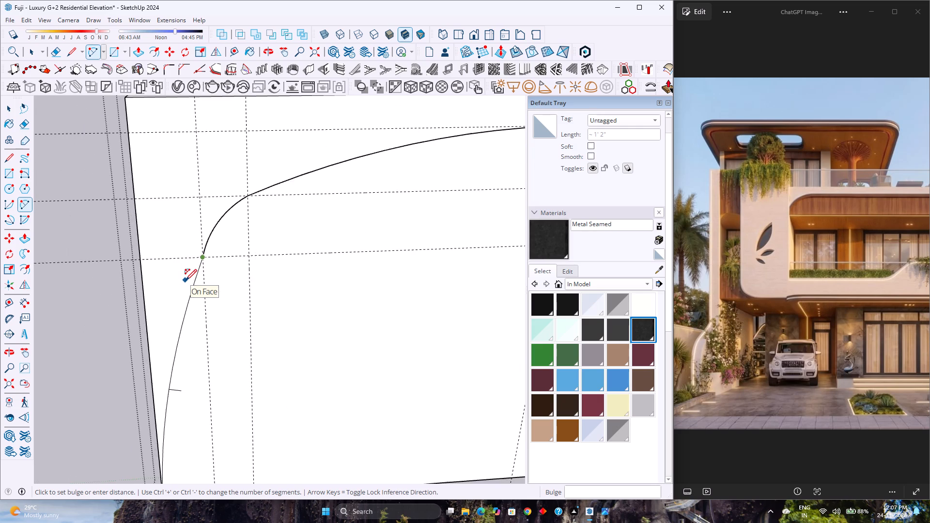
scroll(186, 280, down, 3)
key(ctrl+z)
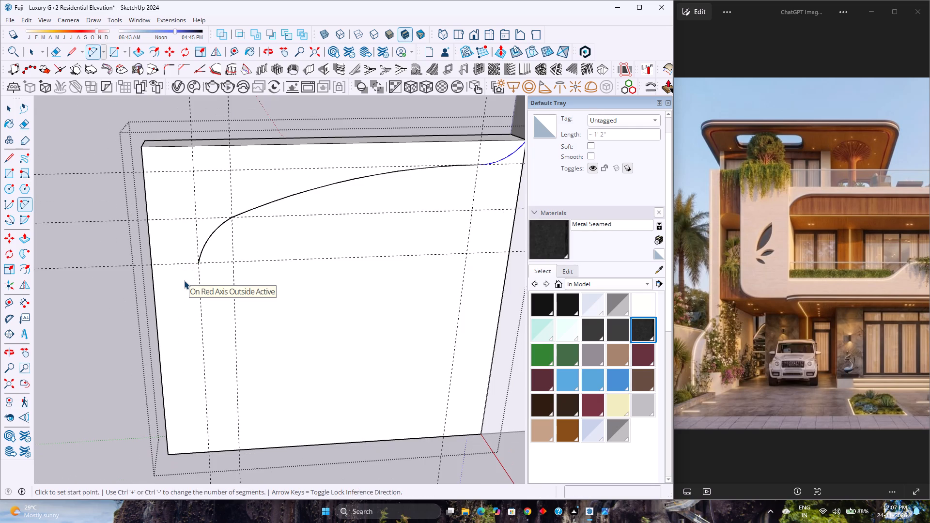
Undo the short arc between the lowest horizontal guide and the long arc's lower end.
key(space)
key(ctrl+z)
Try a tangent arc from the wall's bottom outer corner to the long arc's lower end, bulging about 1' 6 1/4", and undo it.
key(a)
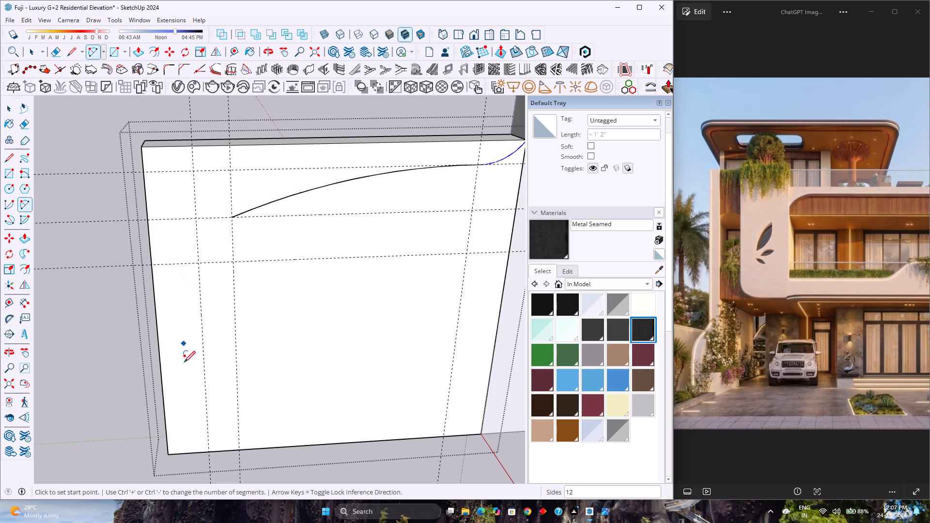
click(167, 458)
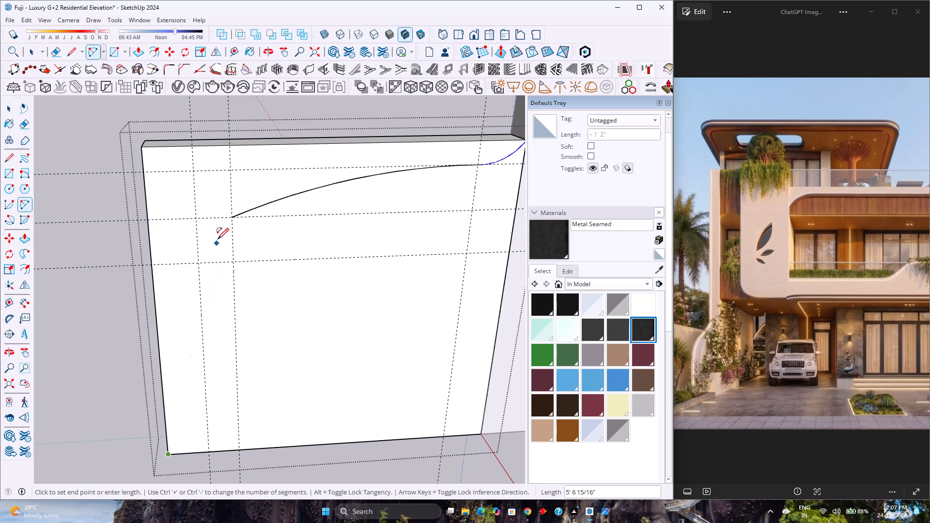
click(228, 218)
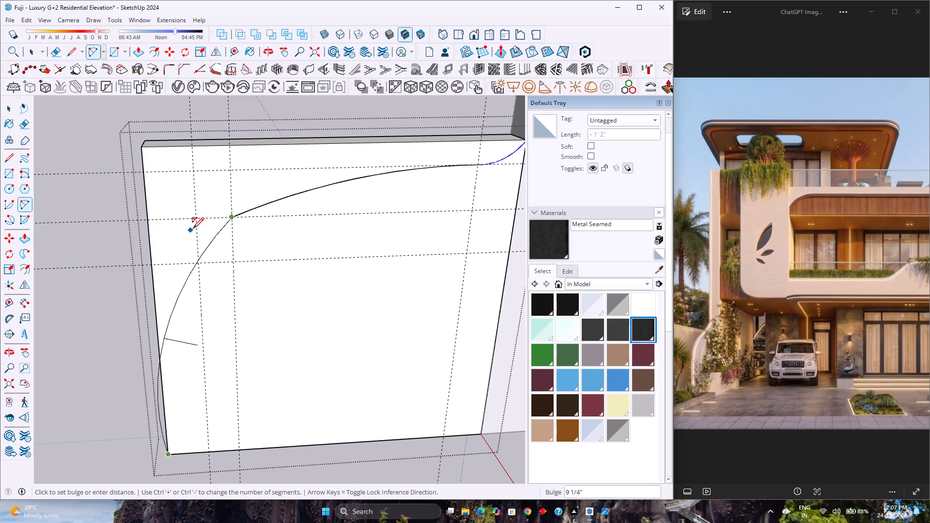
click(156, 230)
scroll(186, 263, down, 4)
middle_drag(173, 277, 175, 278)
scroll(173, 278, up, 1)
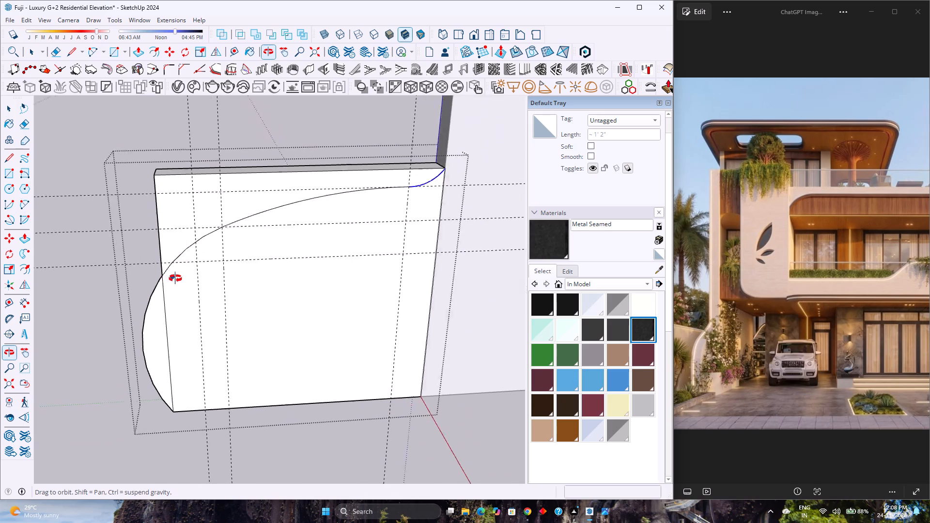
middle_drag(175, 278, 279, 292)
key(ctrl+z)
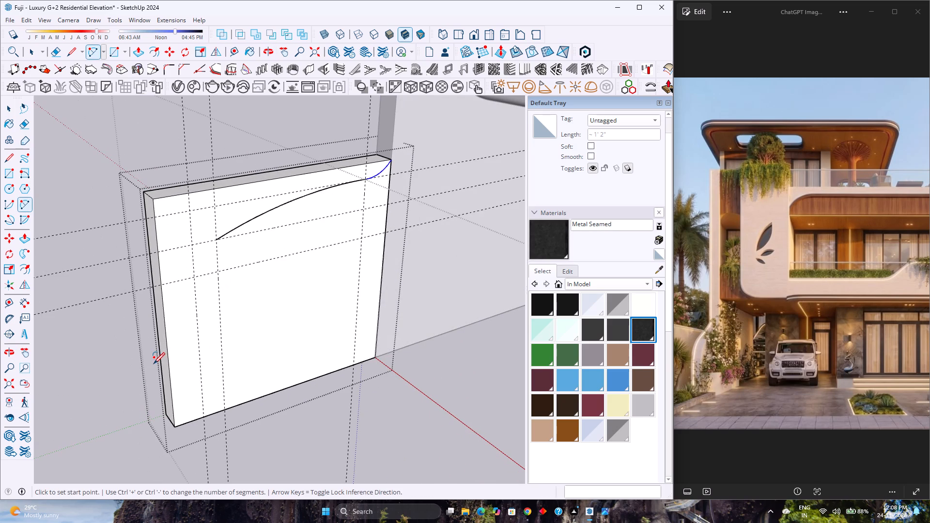
Push/Pull the boundary wall's outer end face outward by 2'.
key(p)
click(163, 356)
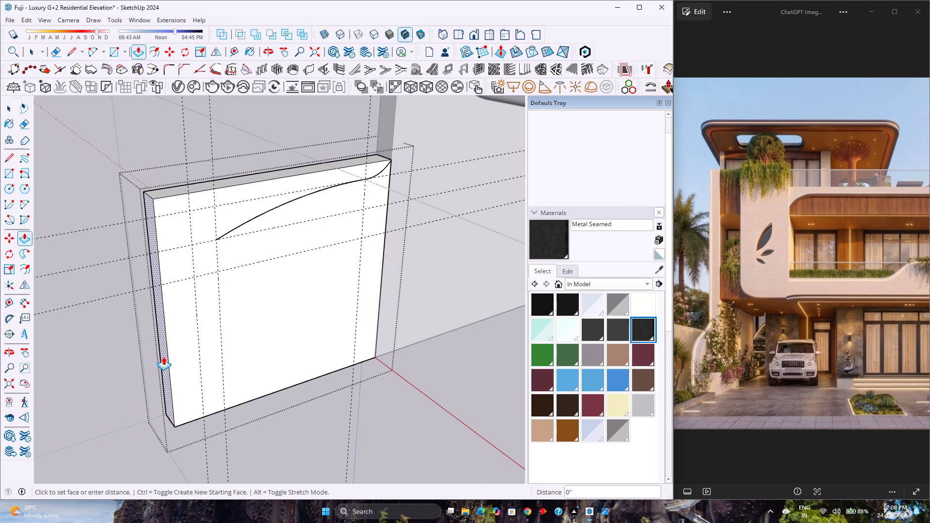
text(2')
key(Return)
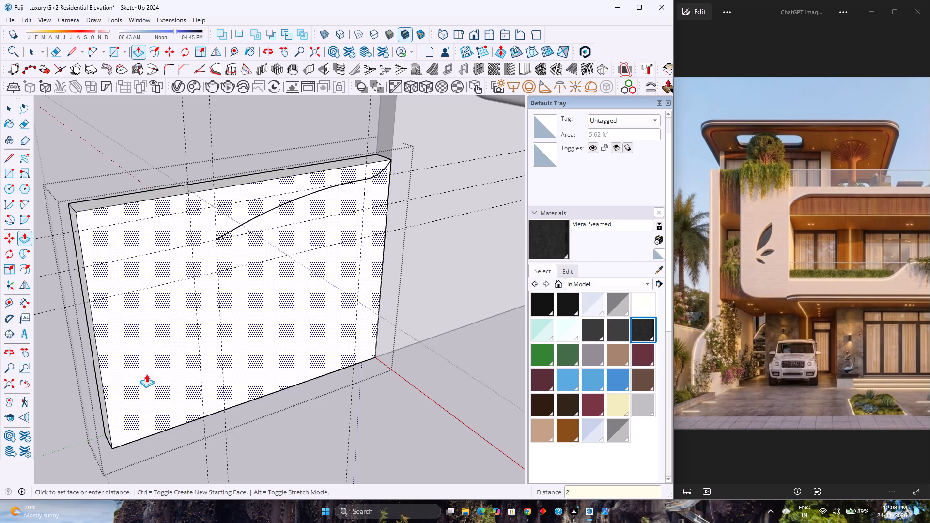
Draw an arc from the wall's bottom edge to the long arc's lower end, tangent there, bulging outward about 1' 5 15/16".
middle_drag(201, 382, 87, 333)
key(a)
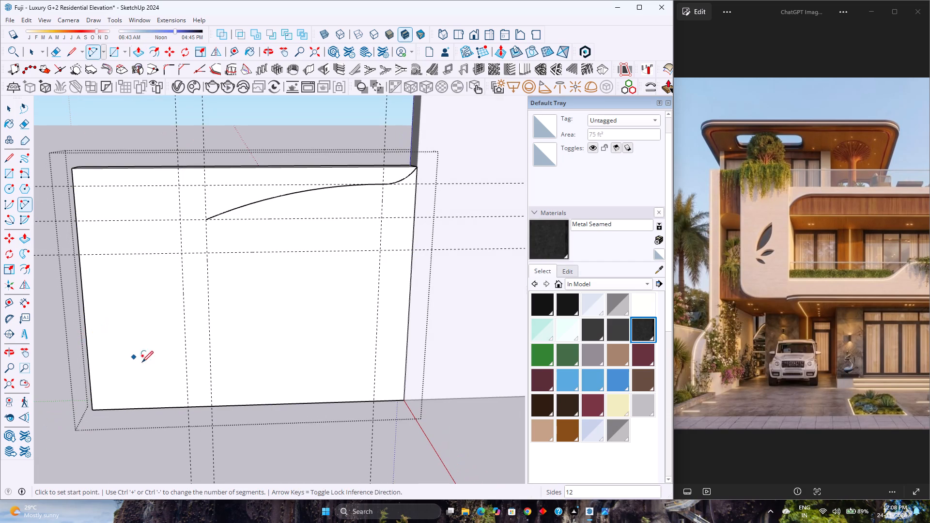
click(153, 408)
click(204, 221)
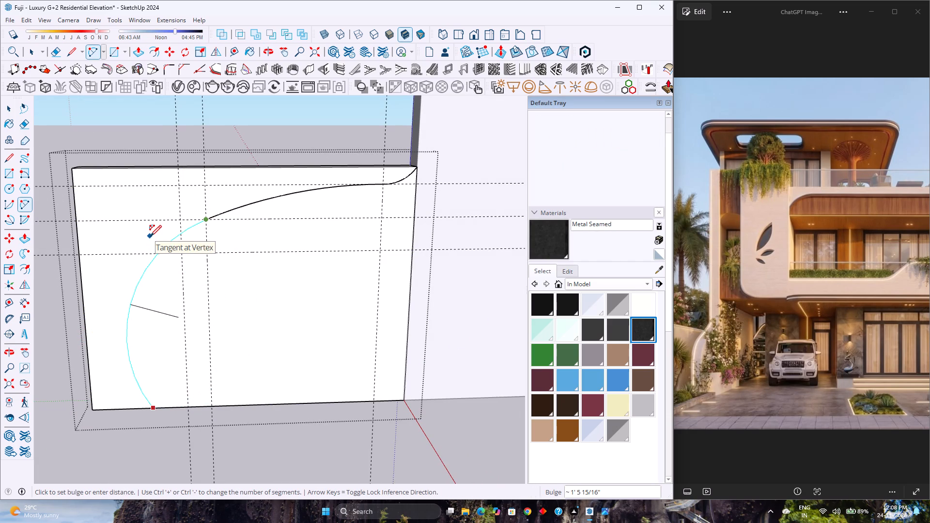
click(150, 236)
Set the new outer arc's segment count to 200.
key(space)
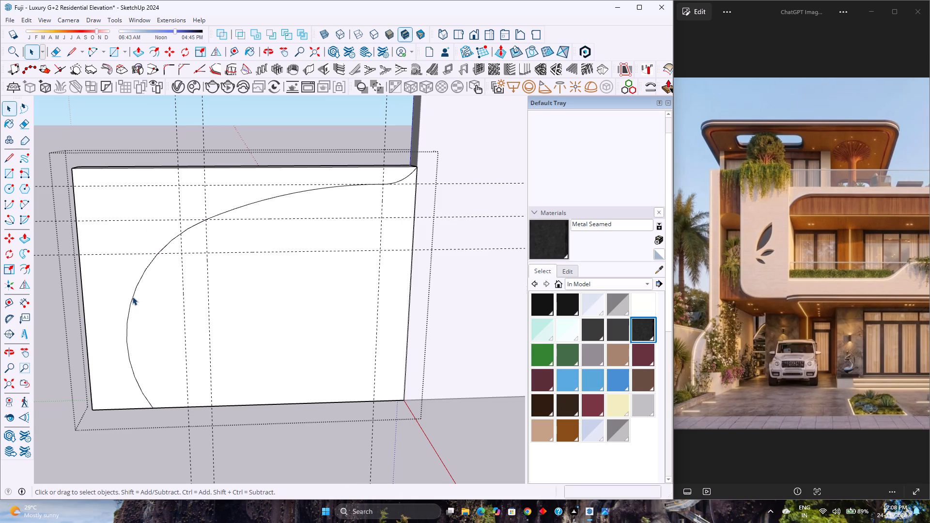
click(132, 296)
double_click(626, 154)
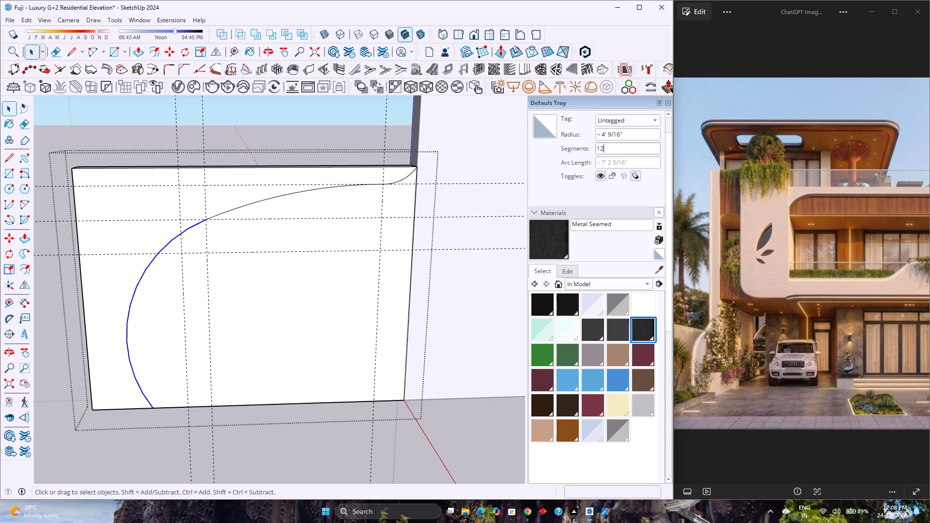
text(200)
key(Return)
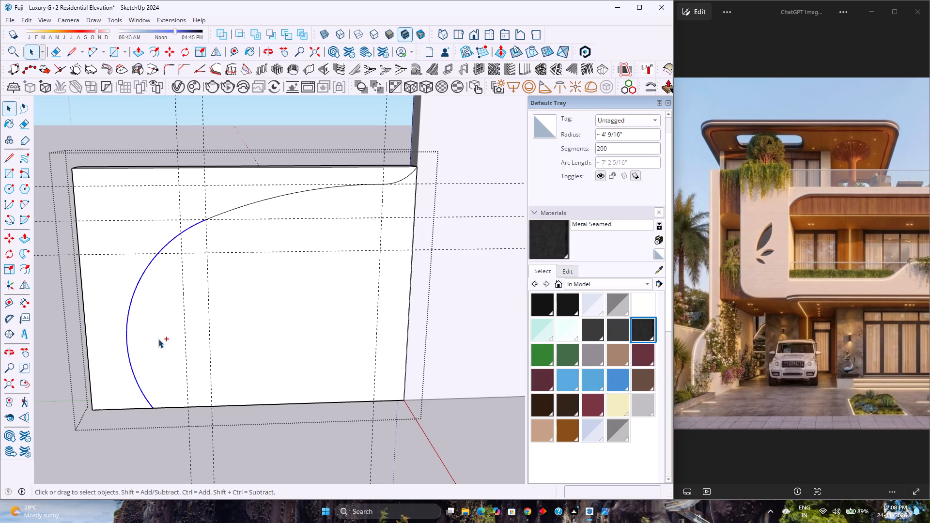
key(ctrl+z)
key(space)
key(ctrl+z)
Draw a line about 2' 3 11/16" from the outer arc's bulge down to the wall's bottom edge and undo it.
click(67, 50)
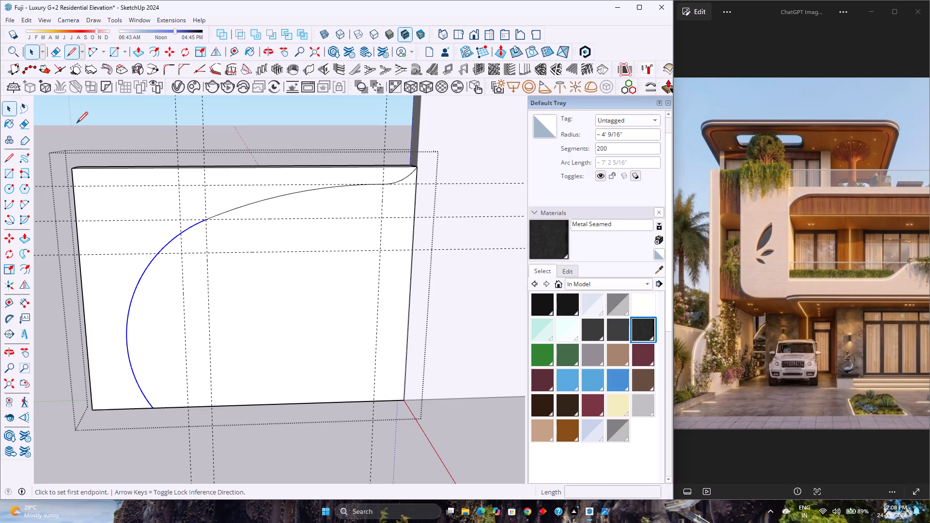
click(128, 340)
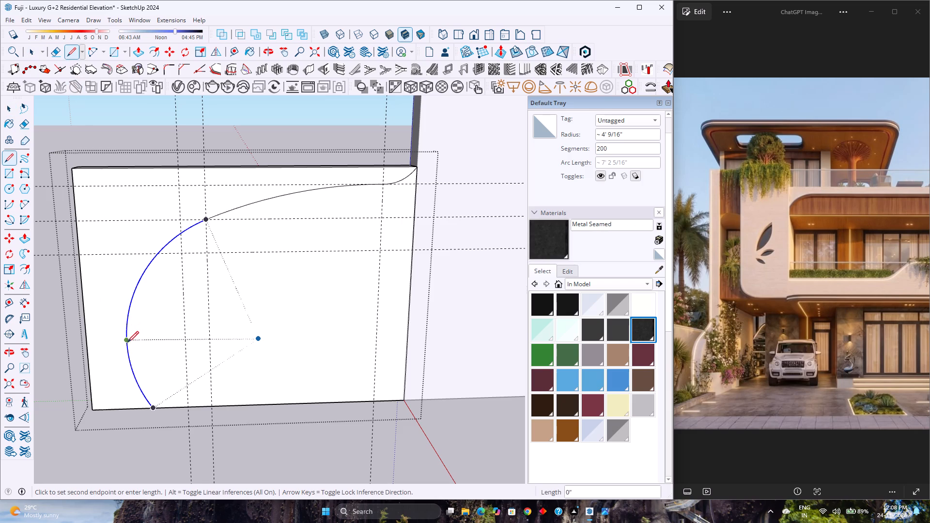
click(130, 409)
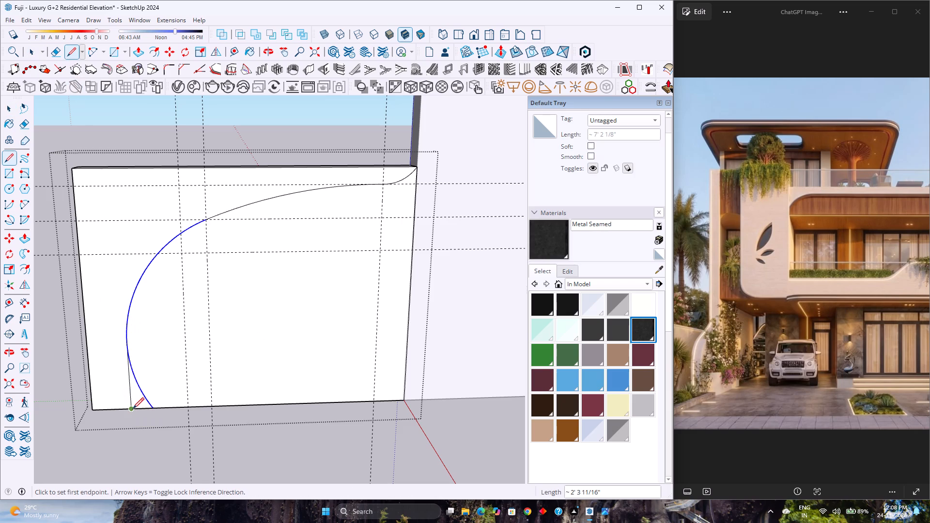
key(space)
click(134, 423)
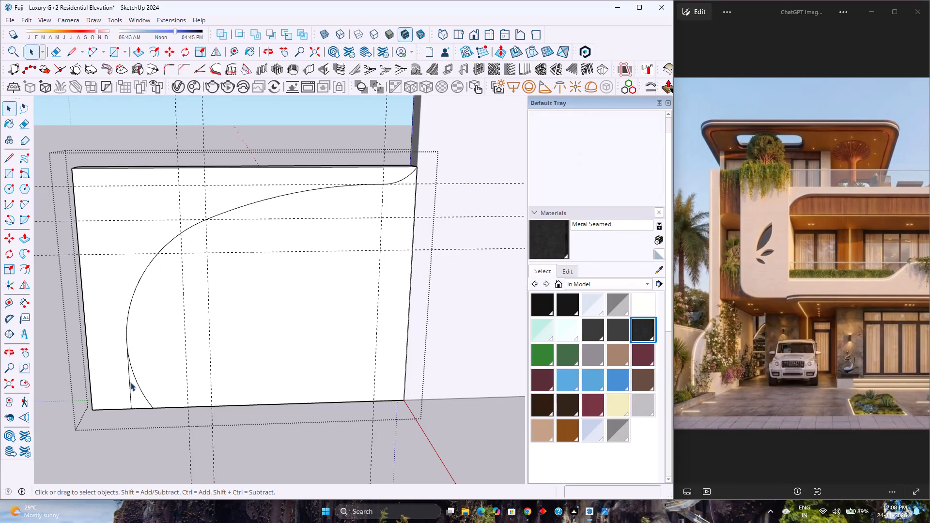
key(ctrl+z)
Draw a vertical line about 2' 2 7/16" long from the outer arc's outermost point down to the wall's bottom edge.
click(73, 55)
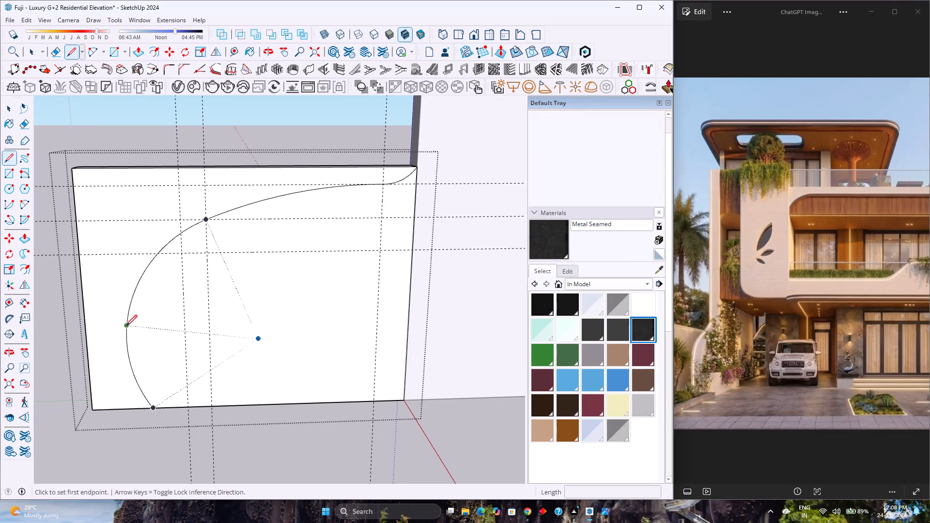
click(127, 326)
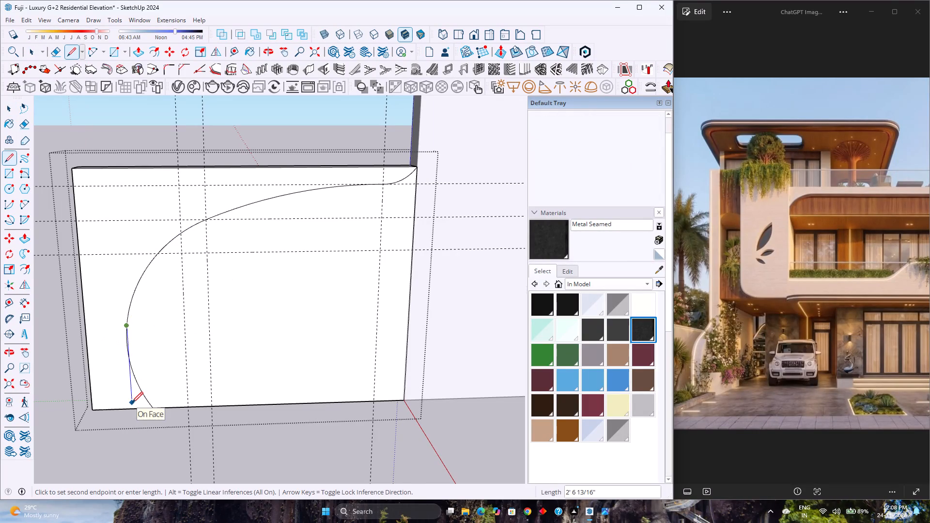
key(Escape)
click(128, 343)
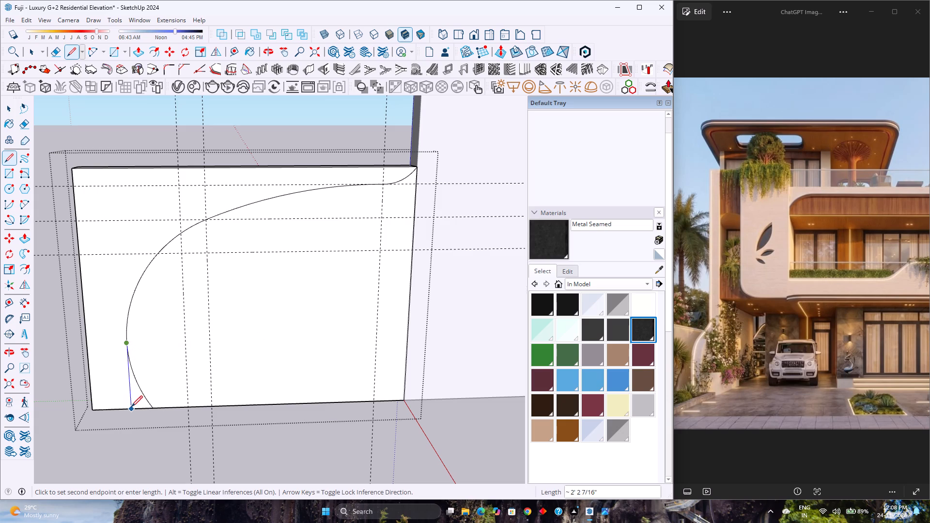
click(129, 409)
Erase the leftover lower portion of the outer arc beside the vertical line.
key(e)
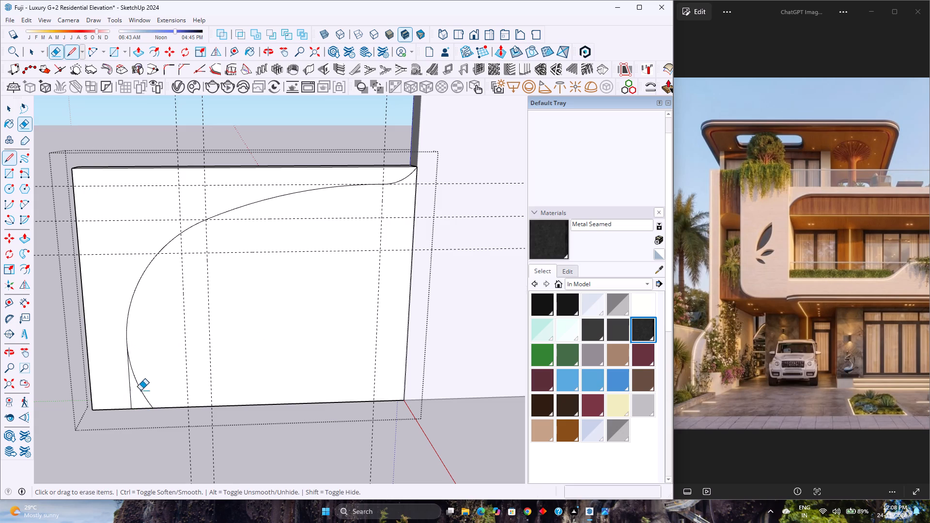
drag(140, 384, 137, 388)
key(space)
Delete the long upper arc between the outer arc and the small corner arc.
scroll(182, 304, down, 3)
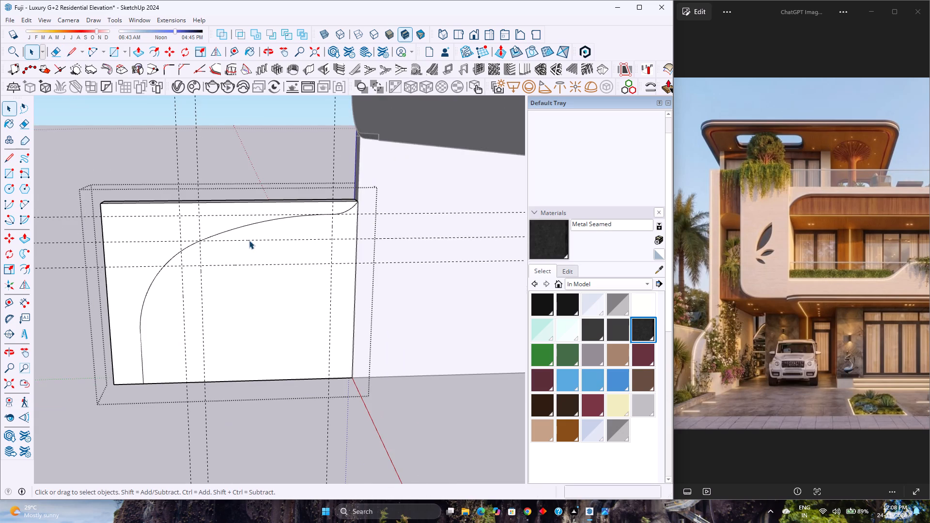
scroll(285, 206, up, 2)
click(260, 223)
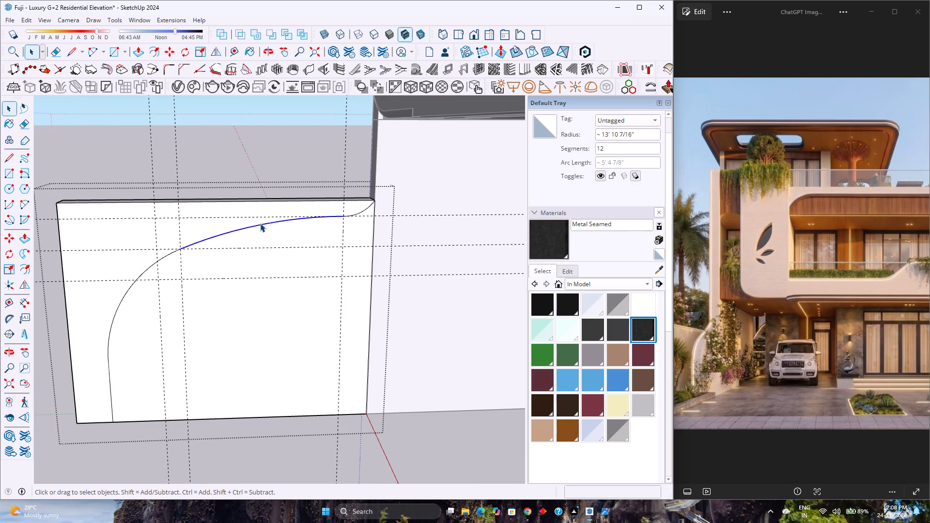
key(Delete)
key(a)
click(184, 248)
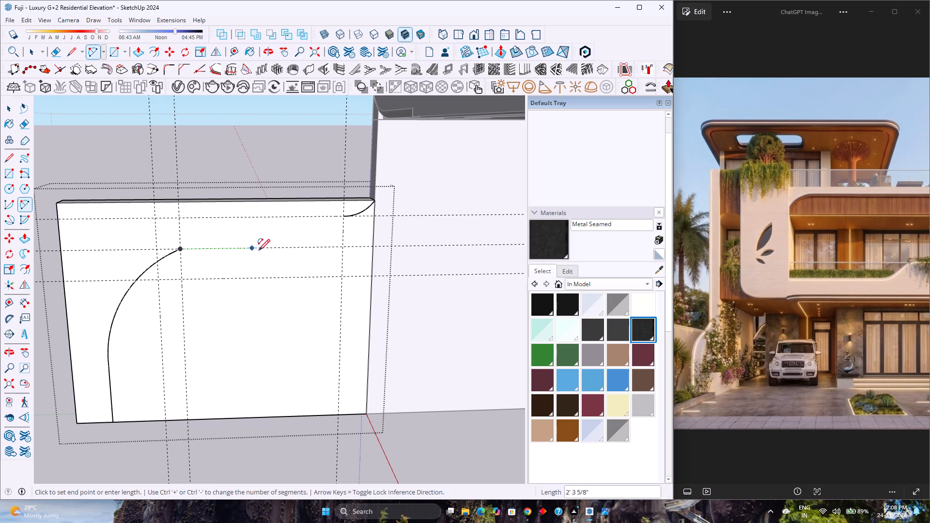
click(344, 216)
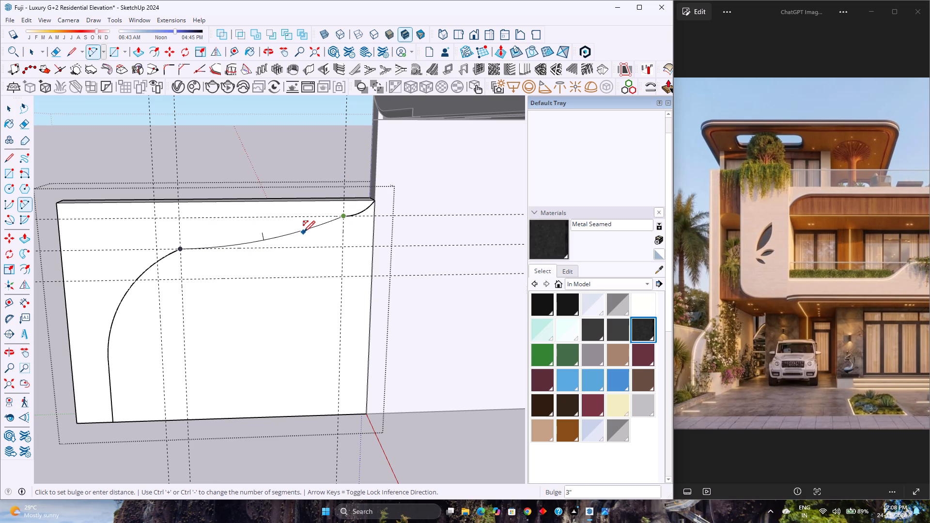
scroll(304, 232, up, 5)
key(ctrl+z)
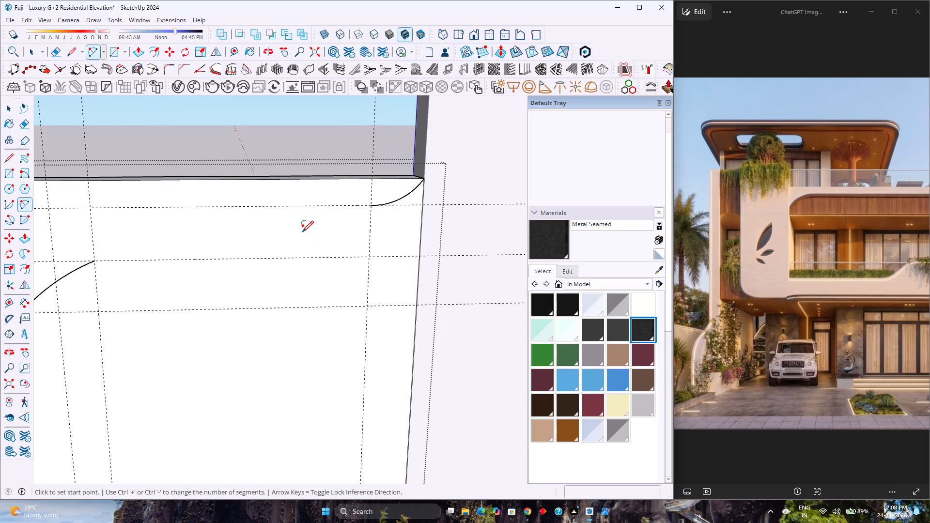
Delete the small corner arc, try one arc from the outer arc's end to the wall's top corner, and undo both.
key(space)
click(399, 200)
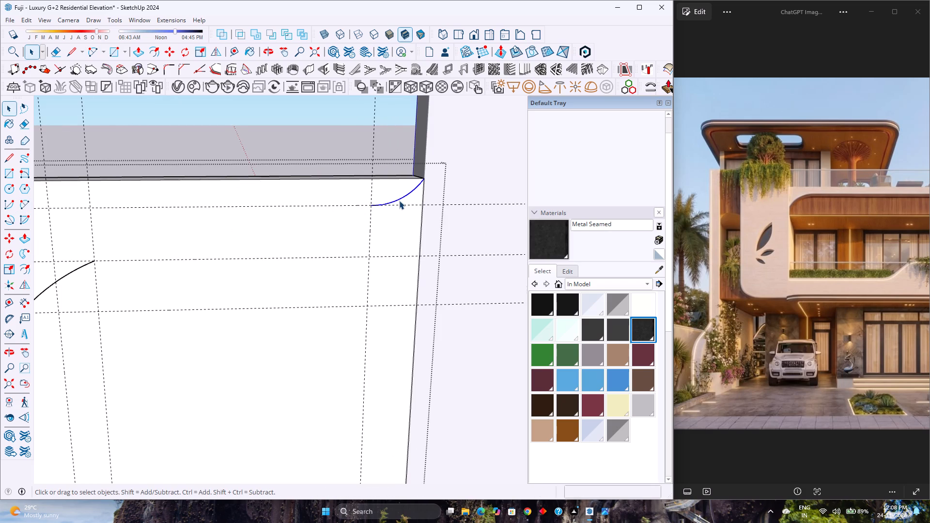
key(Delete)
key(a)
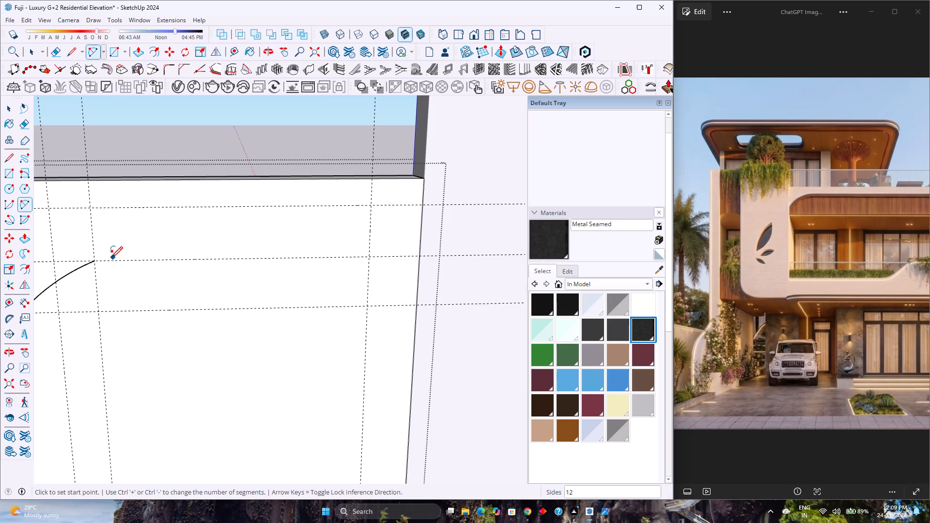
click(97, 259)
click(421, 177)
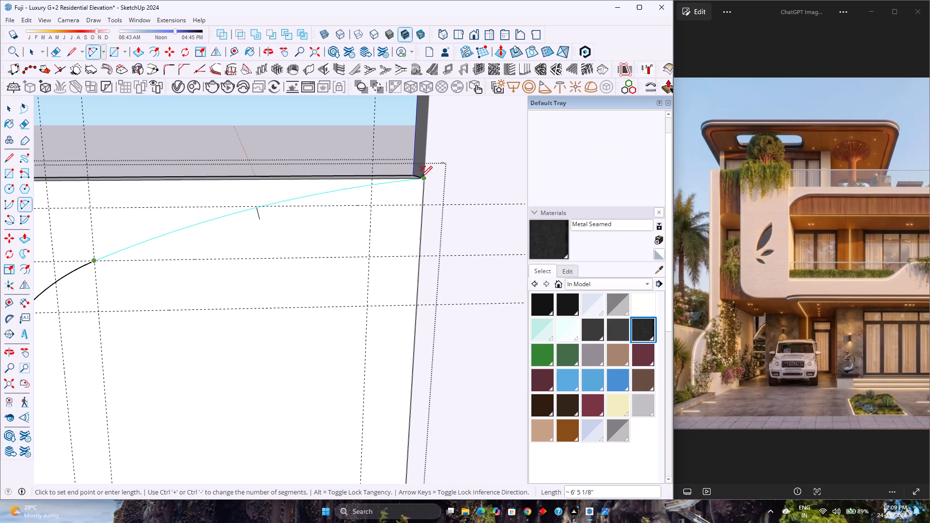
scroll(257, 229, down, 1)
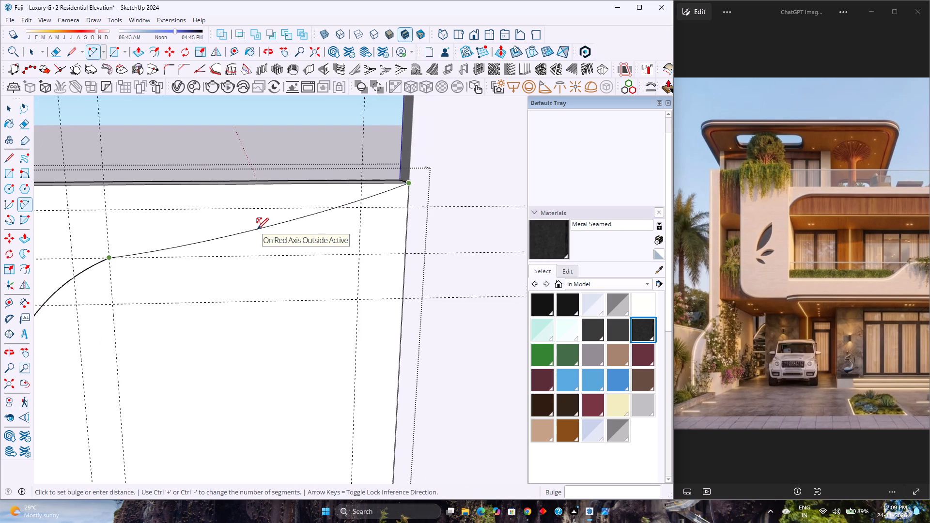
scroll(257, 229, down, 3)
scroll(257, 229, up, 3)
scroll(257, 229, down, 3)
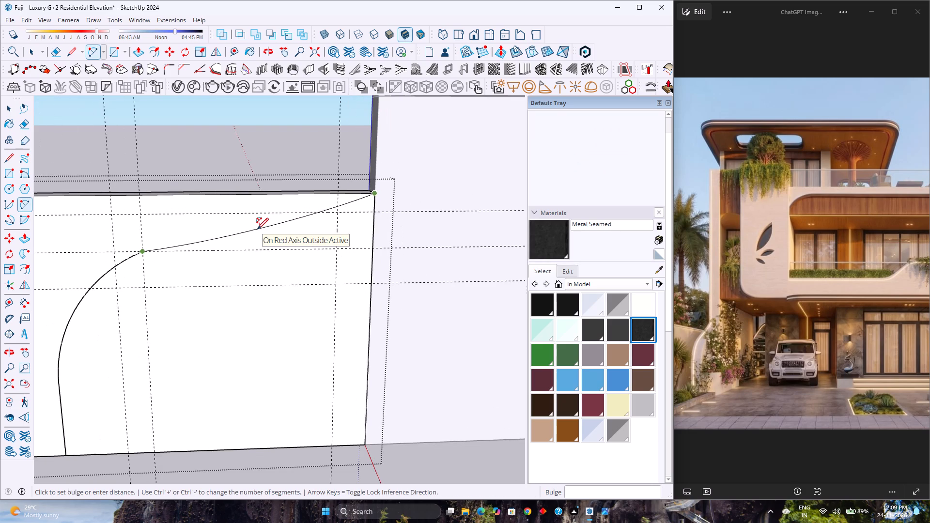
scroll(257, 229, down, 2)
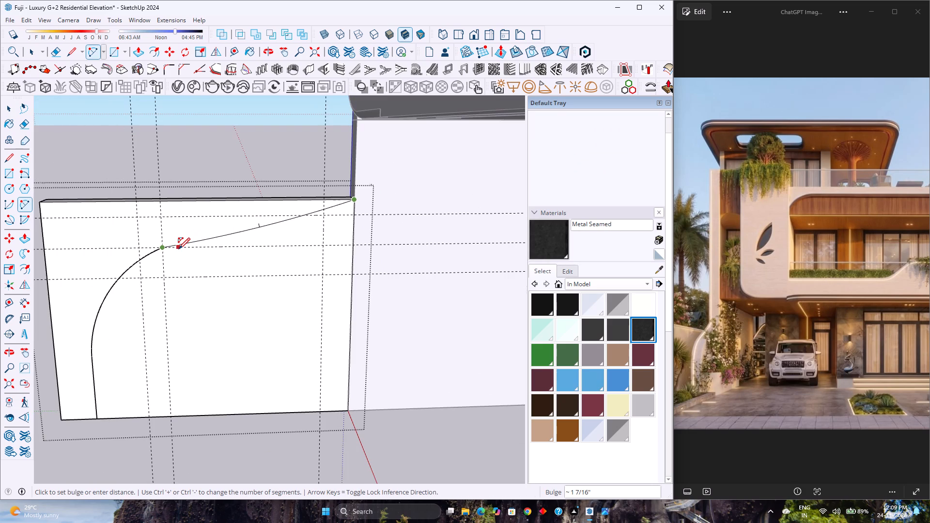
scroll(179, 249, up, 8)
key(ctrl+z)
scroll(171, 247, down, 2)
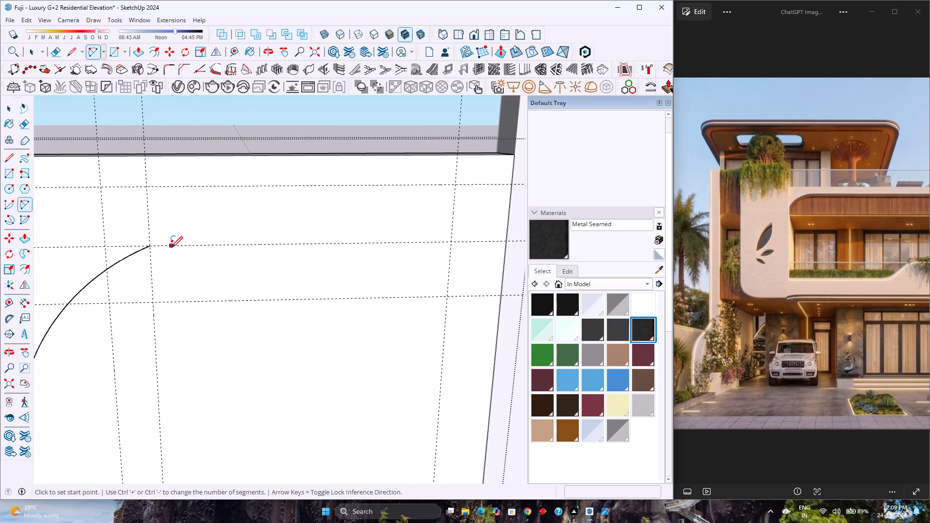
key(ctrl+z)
Draw a tangent arc with a bulge of about 3 1/8" from the outer arc's upper end to the small corner arc's lower end.
click(150, 244)
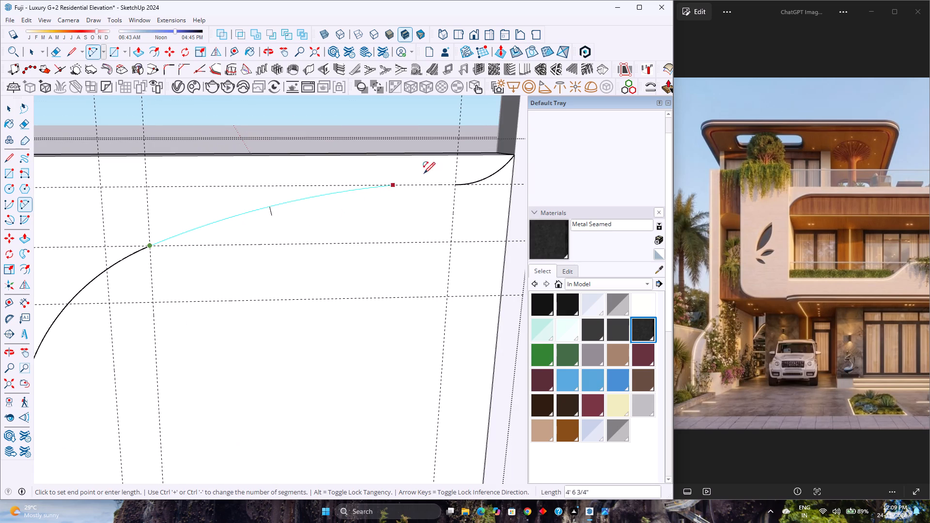
click(454, 187)
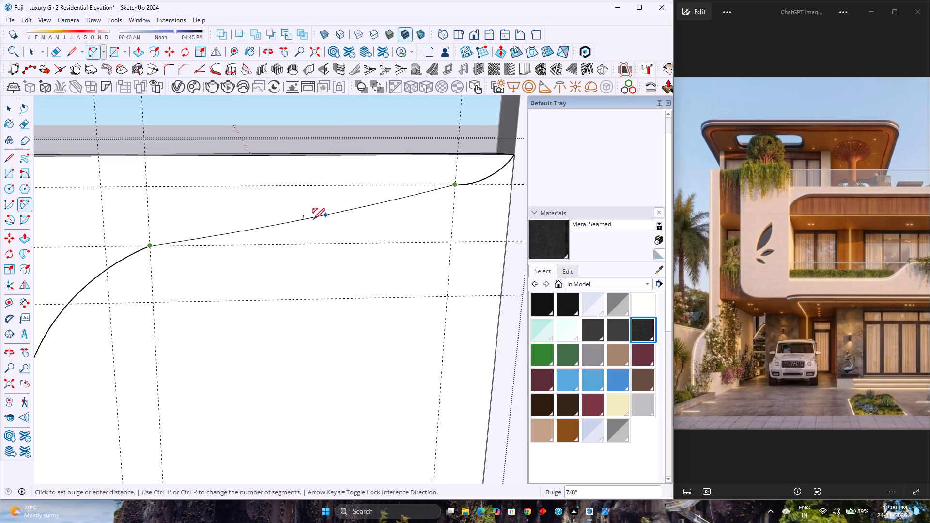
scroll(298, 220, down, 3)
scroll(232, 239, up, 5)
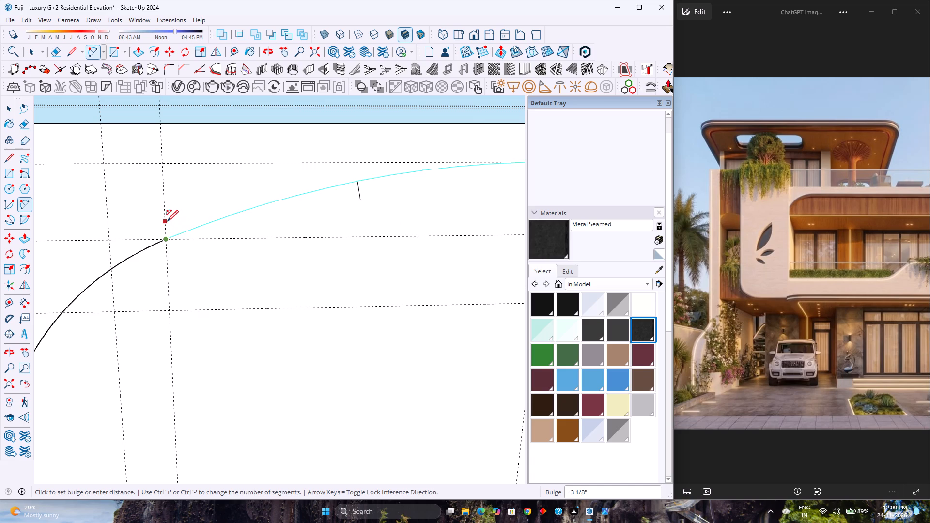
scroll(167, 221, down, 2)
click(167, 221)
scroll(167, 221, down, 3)
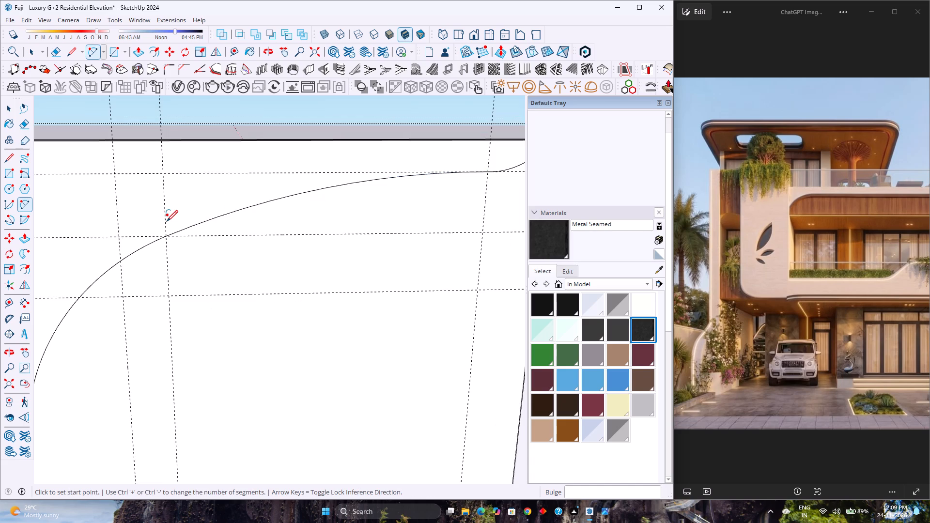
scroll(167, 221, down, 4)
key(space)
scroll(270, 221, down, 8)
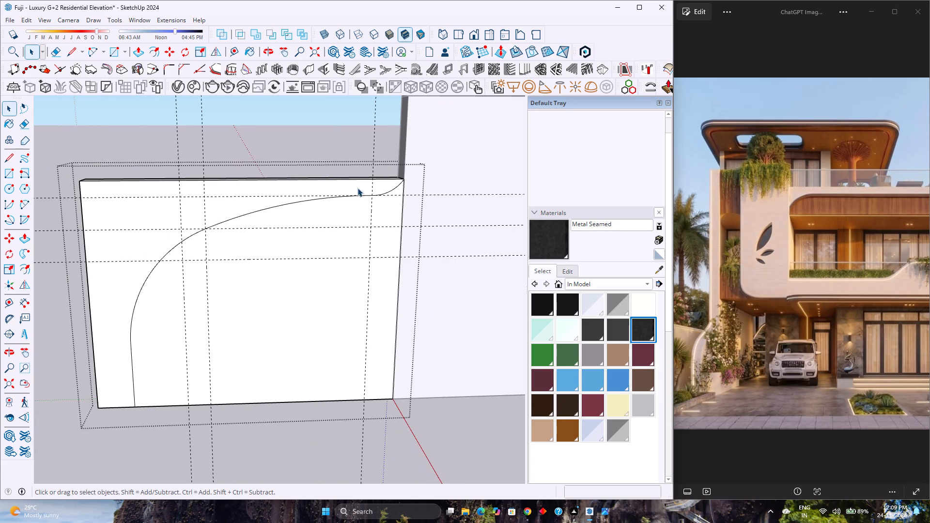
Push the face outside the curved profile through the wall's full thickness to cut the boundary wall to the curve.
middle_drag(259, 237, 295, 260)
key(p)
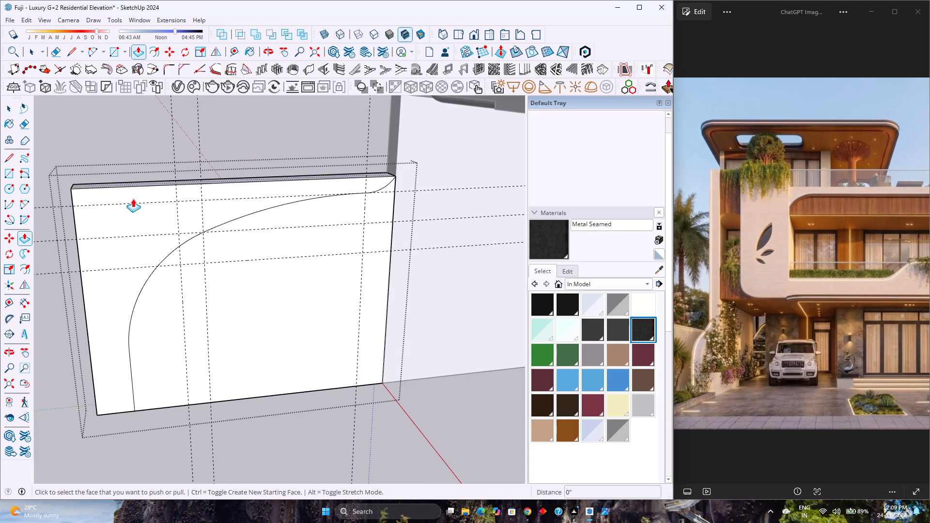
click(143, 223)
click(132, 199)
scroll(132, 199, down, 2)
middle_drag(132, 200, 155, 205)
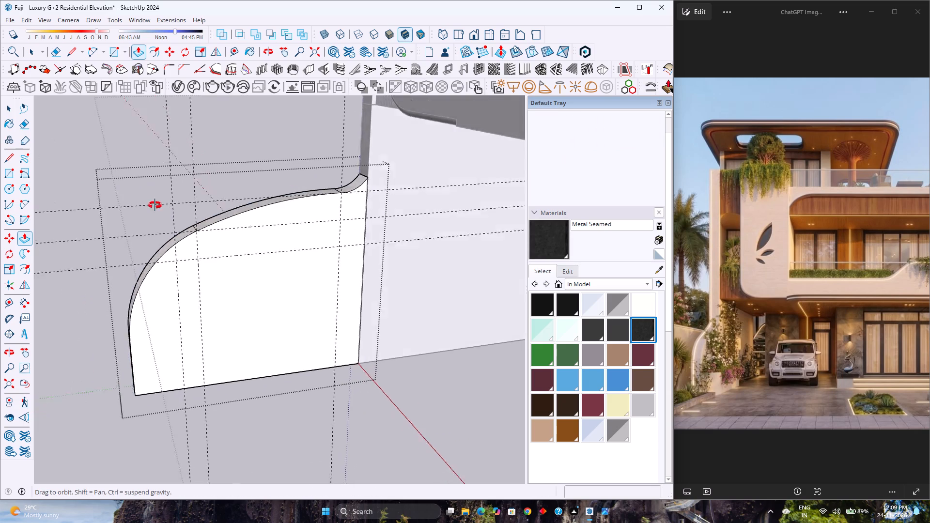
middle_drag(155, 205, 379, 233)
middle_click(379, 233)
scroll(279, 247, down, 4)
key(space)
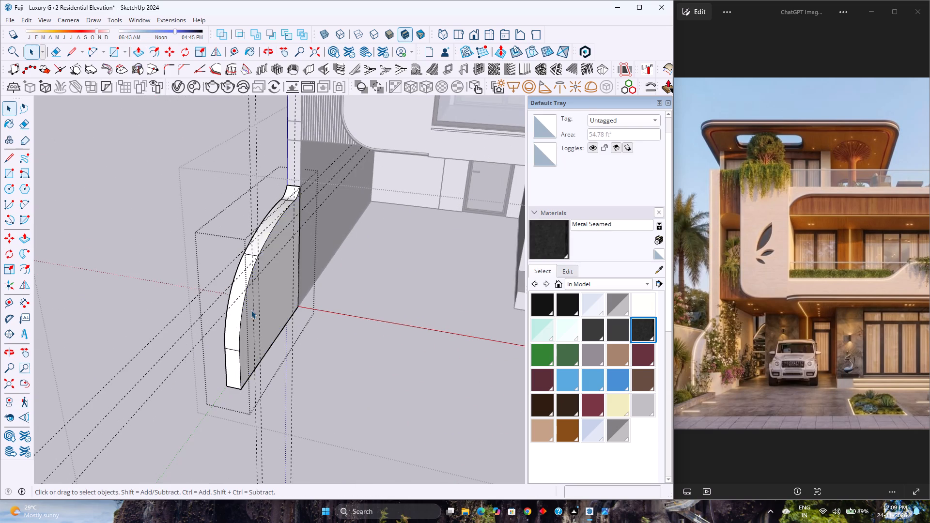
scroll(251, 310, down, 3)
middle_drag(261, 313, 174, 253)
Delete all the guide lines around the curved boundary wall and leave the wall group.
click(25, 19)
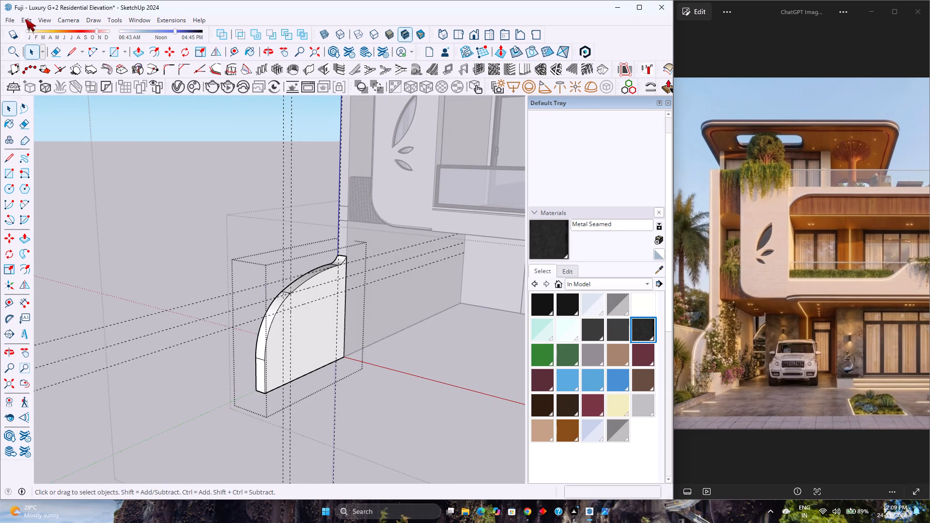
click(69, 118)
scroll(189, 251, down, 4)
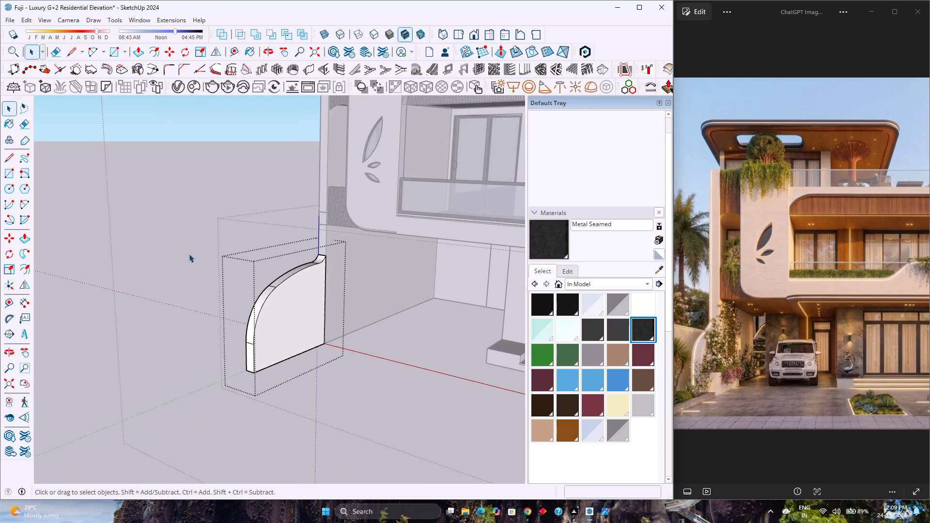
middle_drag(190, 265, 284, 263)
scroll(252, 324, up, 3)
middle_drag(270, 329, 173, 310)
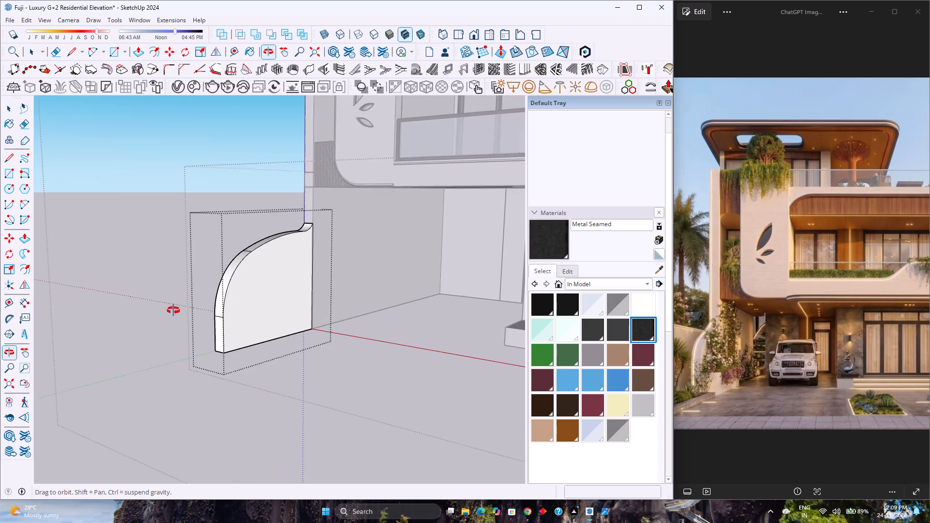
middle_drag(173, 310, 173, 310)
click(158, 323)
click(129, 332)
Set the standard front view of the whole house and save the model.
scroll(129, 332, down, 3)
middle_drag(129, 332, 310, 359)
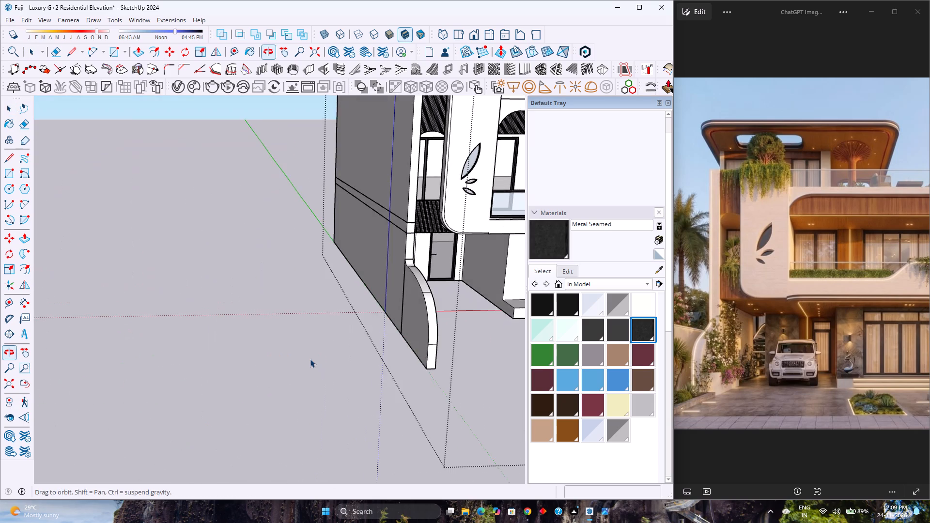
middle_drag(310, 359, 316, 362)
scroll(247, 314, down, 2)
shift+middle_drag(325, 342, 82, 277)
scroll(224, 277, down, 2)
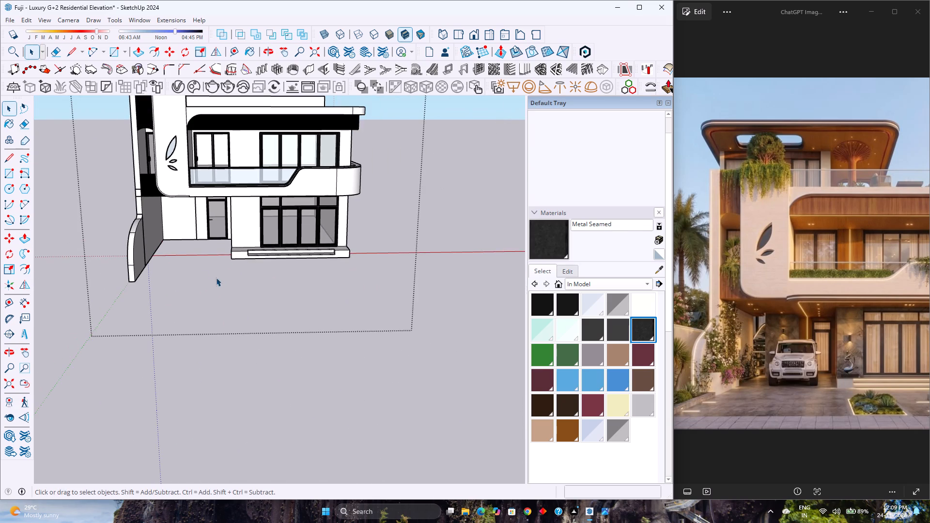
middle_drag(206, 277, 229, 276)
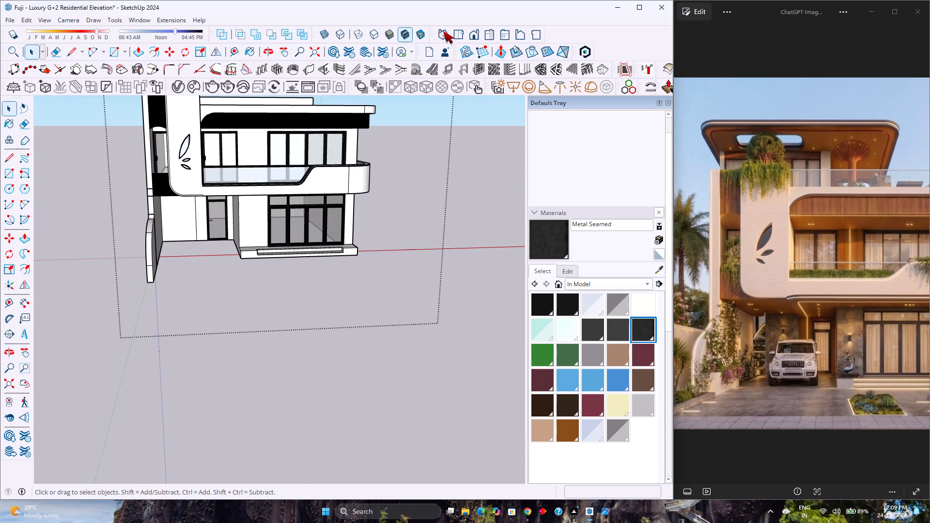
click(472, 35)
scroll(243, 265, up, 2)
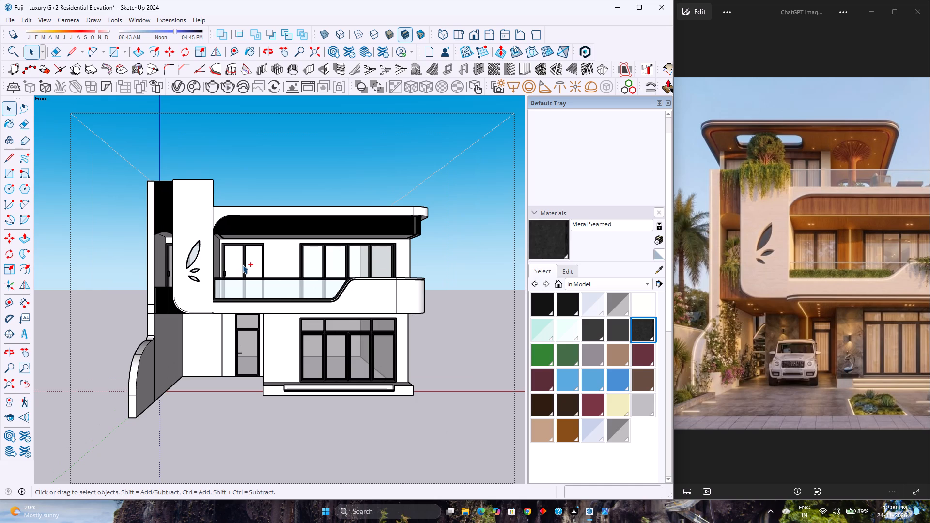
key(ctrl+s)
Open the curved boundary wall for editing, push its parking-side face inward 6", and leave the wall group.
scroll(124, 380, up, 4)
scroll(163, 365, up, 4)
double_click(163, 363)
scroll(162, 363, up, 2)
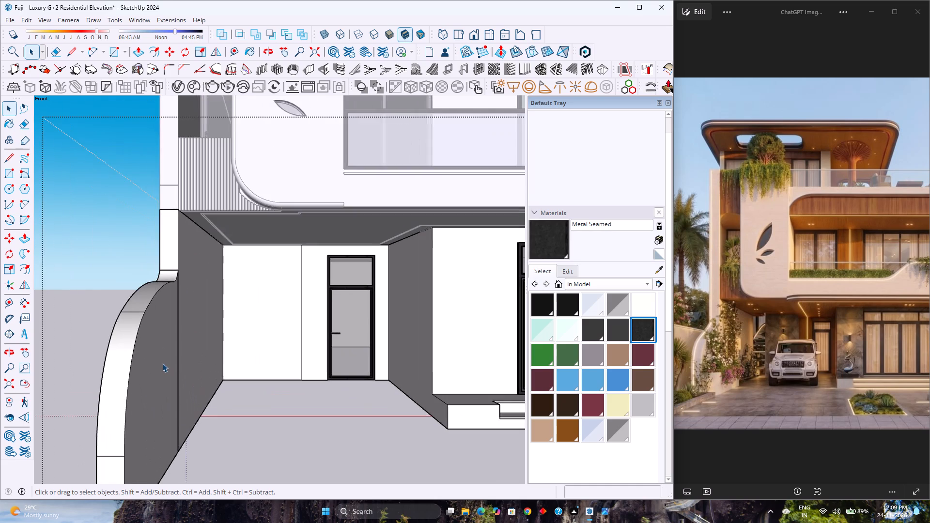
scroll(162, 363, up, 4)
middle_drag(161, 363, 147, 369)
click(147, 364)
click(147, 364)
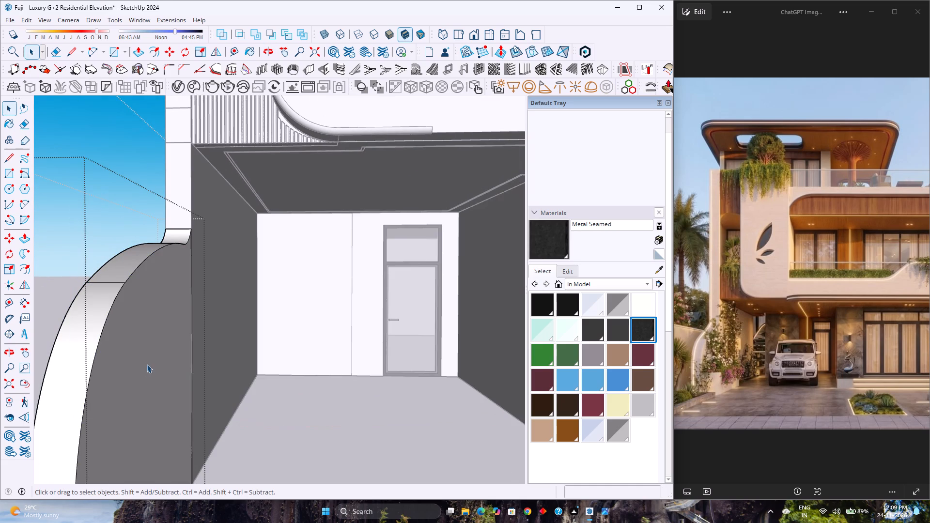
key(p)
click(146, 351)
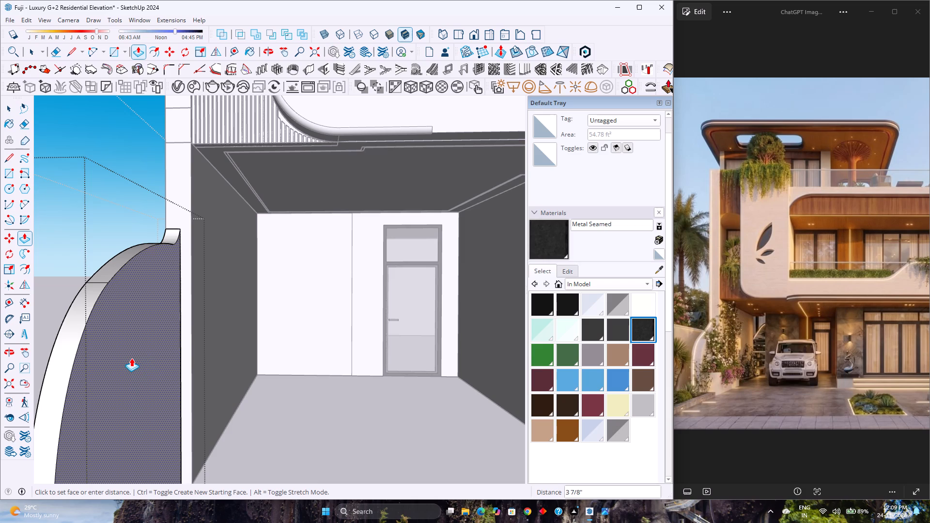
key(6)
key(Return)
scroll(131, 358, down, 4)
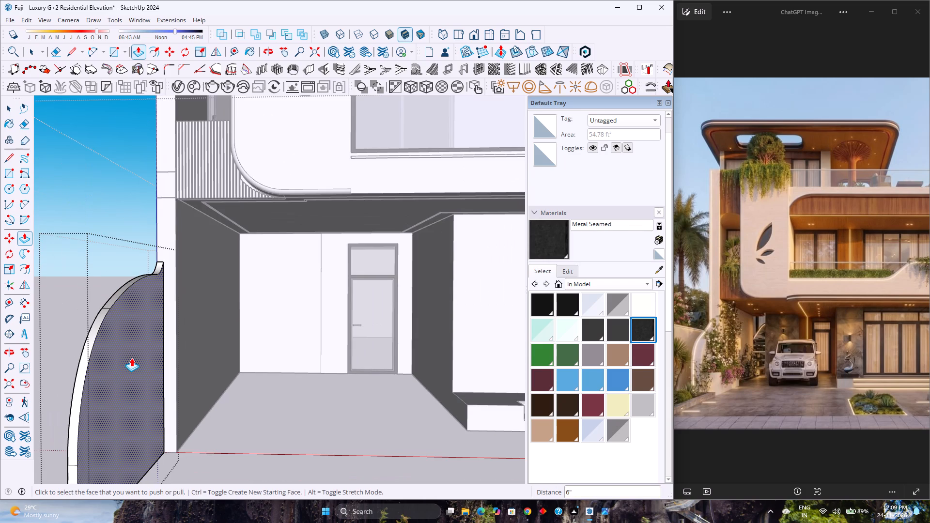
key(space)
scroll(131, 358, down, 5)
key(Escape)
scroll(131, 357, down, 3)
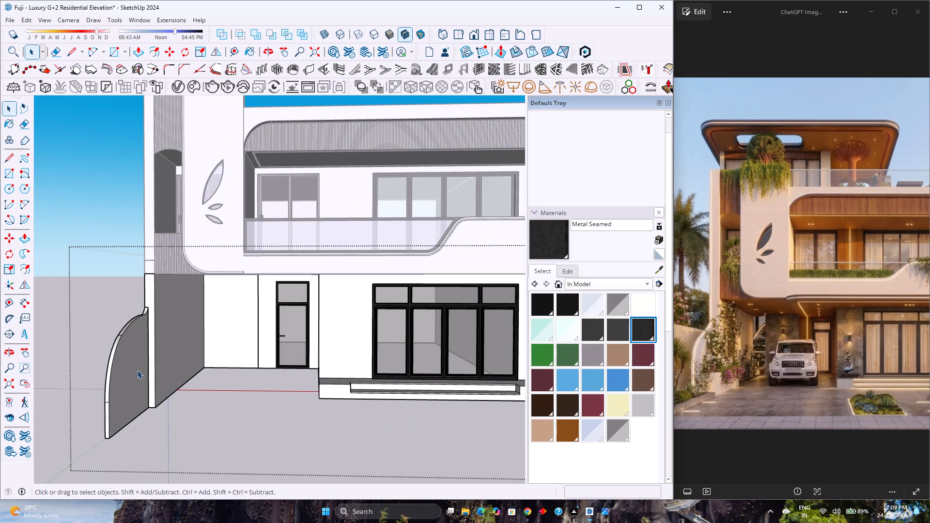
Move the curved boundary wall 6" sideways so its bottom inner corner meets the parking side wall's front corner.
click(127, 373)
key(m)
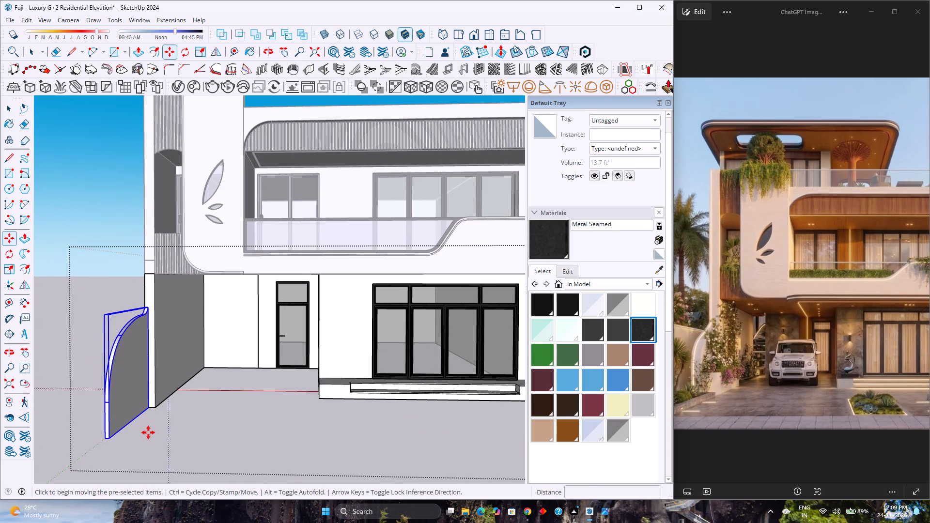
scroll(149, 432, up, 11)
click(142, 396)
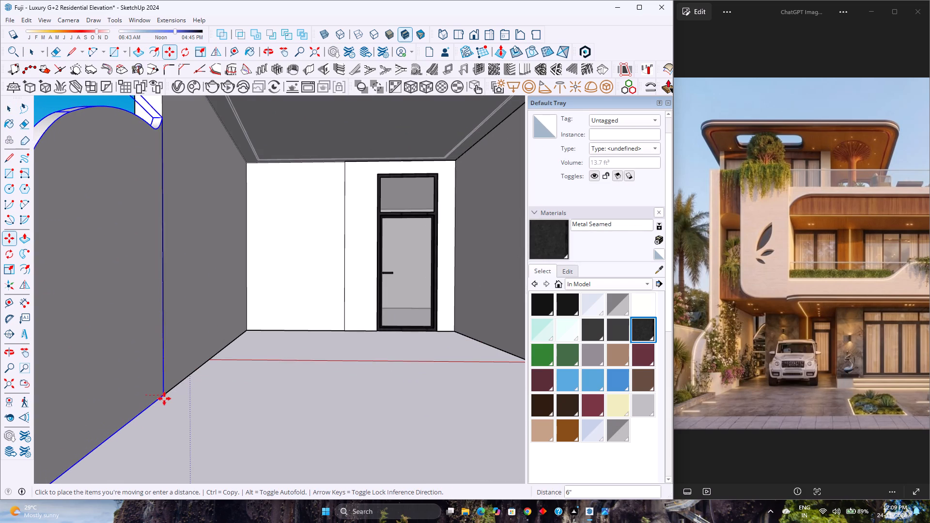
click(161, 393)
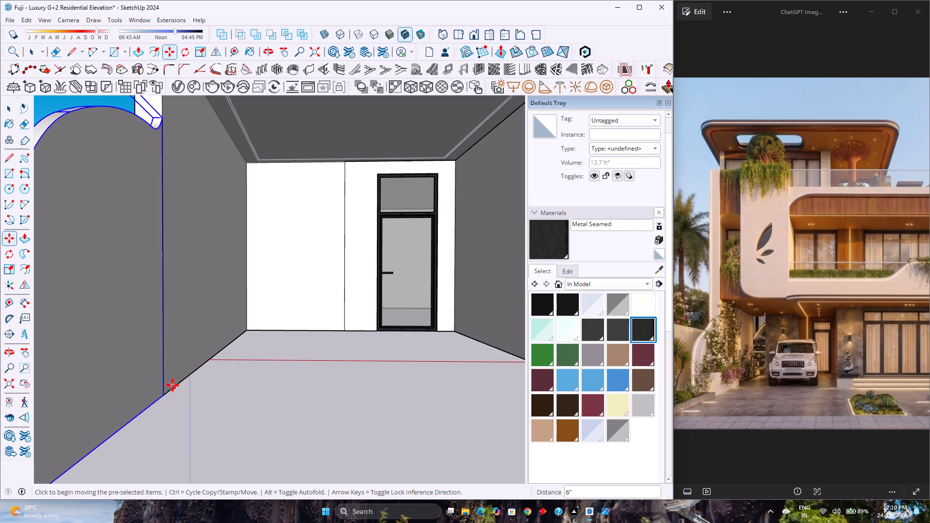
scroll(172, 385, down, 10)
key(space)
scroll(172, 385, down, 8)
key(Escape)
Save the model and return to the standard front view of the whole house.
scroll(165, 399, down, 1)
scroll(184, 440, up, 3)
scroll(252, 385, up, 1)
key(ctrl+s)
scroll(247, 353, down, 1)
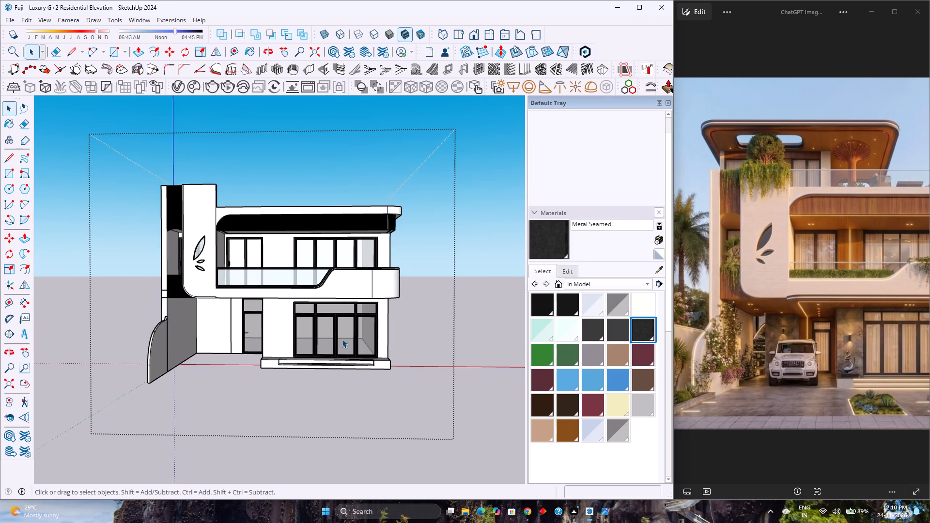
click(475, 32)
scroll(247, 254, up, 2)
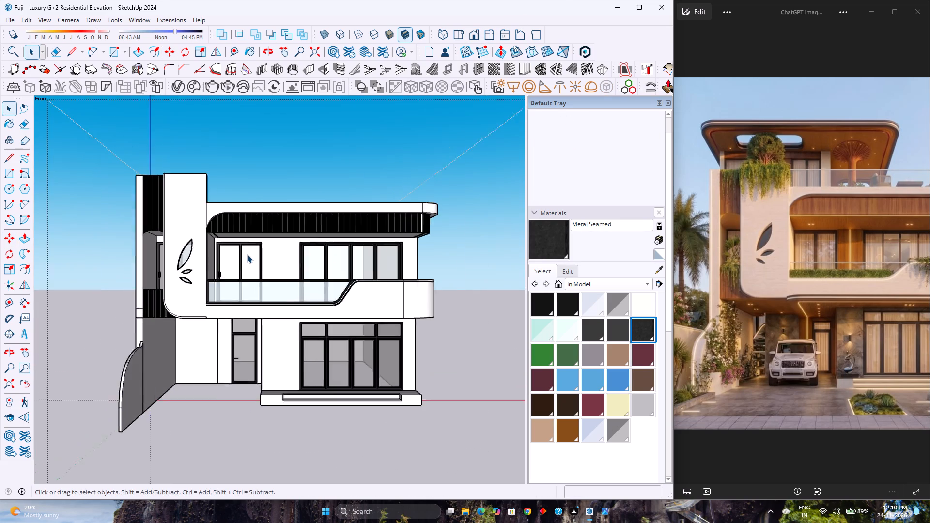
scroll(247, 254, up, 1)
scroll(247, 254, down, 4)
scroll(248, 254, up, 4)
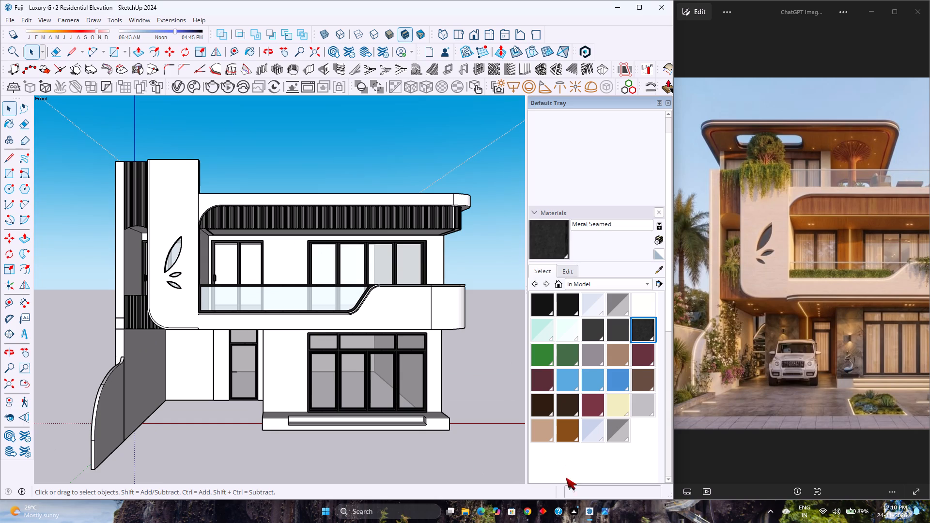
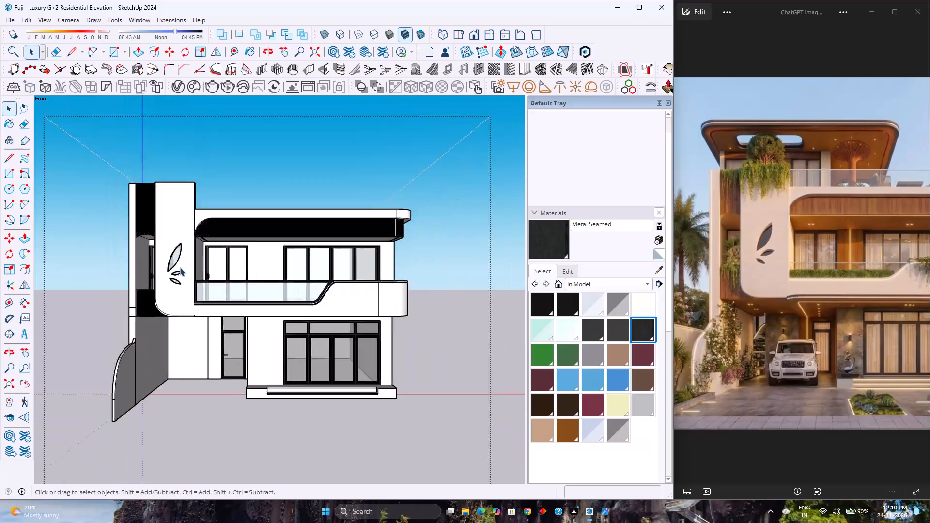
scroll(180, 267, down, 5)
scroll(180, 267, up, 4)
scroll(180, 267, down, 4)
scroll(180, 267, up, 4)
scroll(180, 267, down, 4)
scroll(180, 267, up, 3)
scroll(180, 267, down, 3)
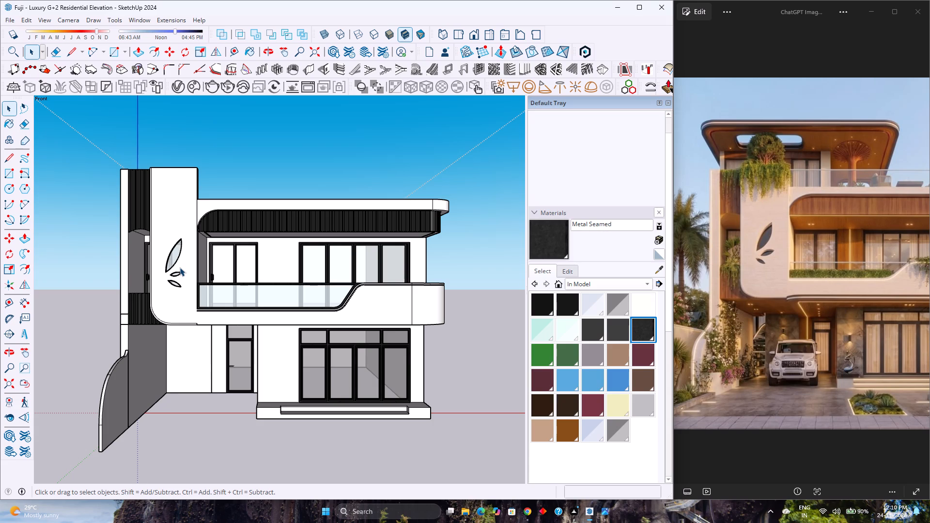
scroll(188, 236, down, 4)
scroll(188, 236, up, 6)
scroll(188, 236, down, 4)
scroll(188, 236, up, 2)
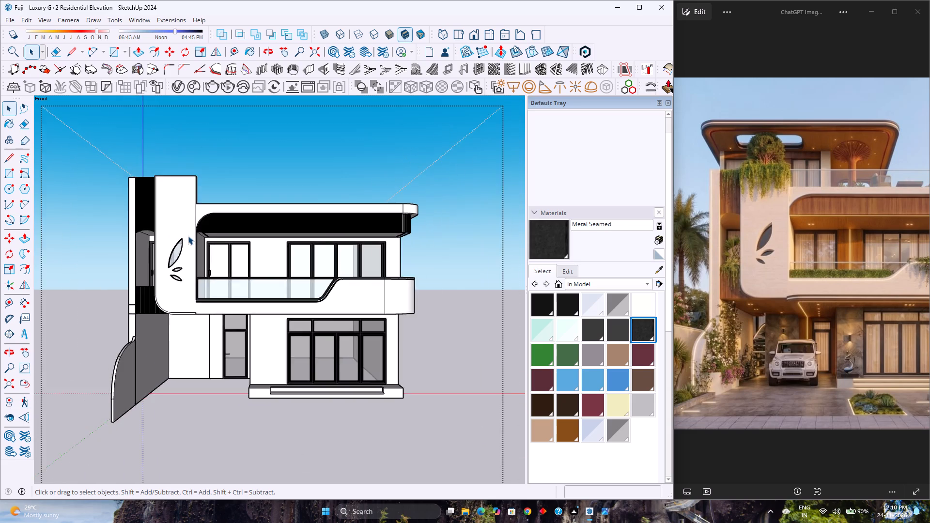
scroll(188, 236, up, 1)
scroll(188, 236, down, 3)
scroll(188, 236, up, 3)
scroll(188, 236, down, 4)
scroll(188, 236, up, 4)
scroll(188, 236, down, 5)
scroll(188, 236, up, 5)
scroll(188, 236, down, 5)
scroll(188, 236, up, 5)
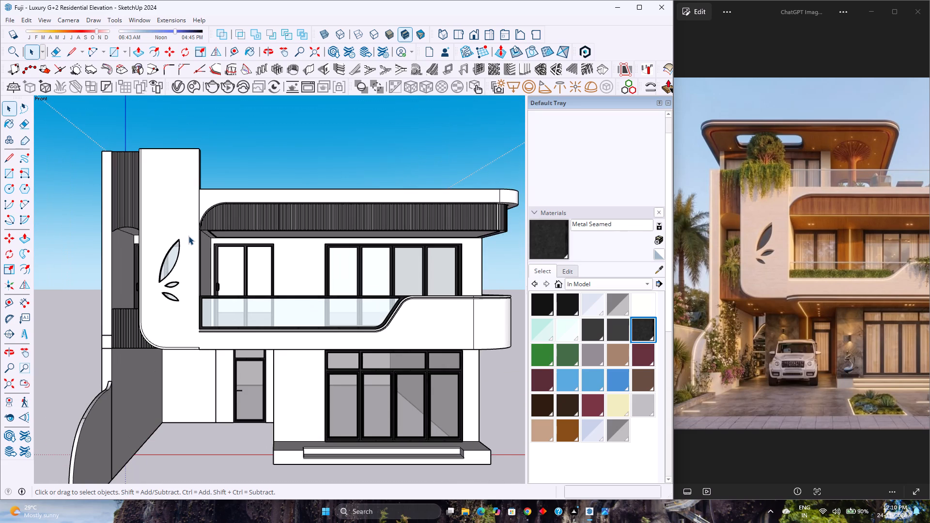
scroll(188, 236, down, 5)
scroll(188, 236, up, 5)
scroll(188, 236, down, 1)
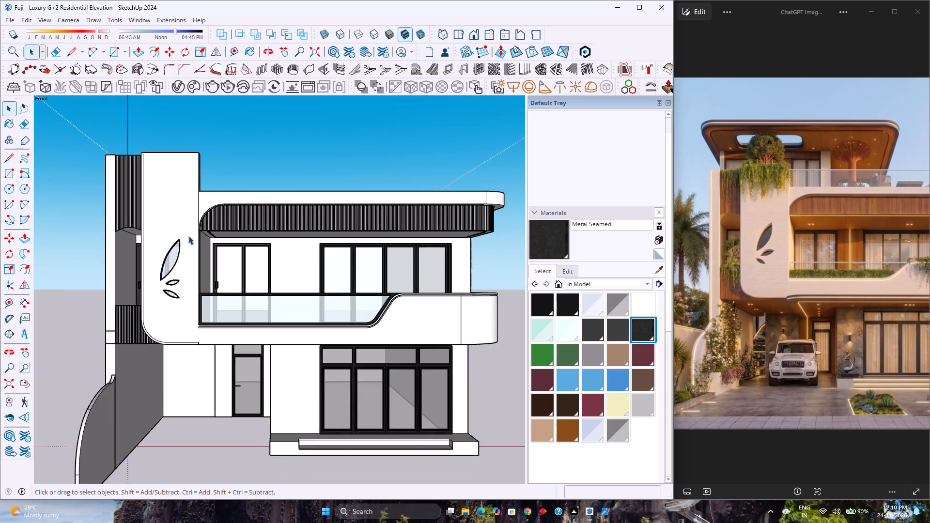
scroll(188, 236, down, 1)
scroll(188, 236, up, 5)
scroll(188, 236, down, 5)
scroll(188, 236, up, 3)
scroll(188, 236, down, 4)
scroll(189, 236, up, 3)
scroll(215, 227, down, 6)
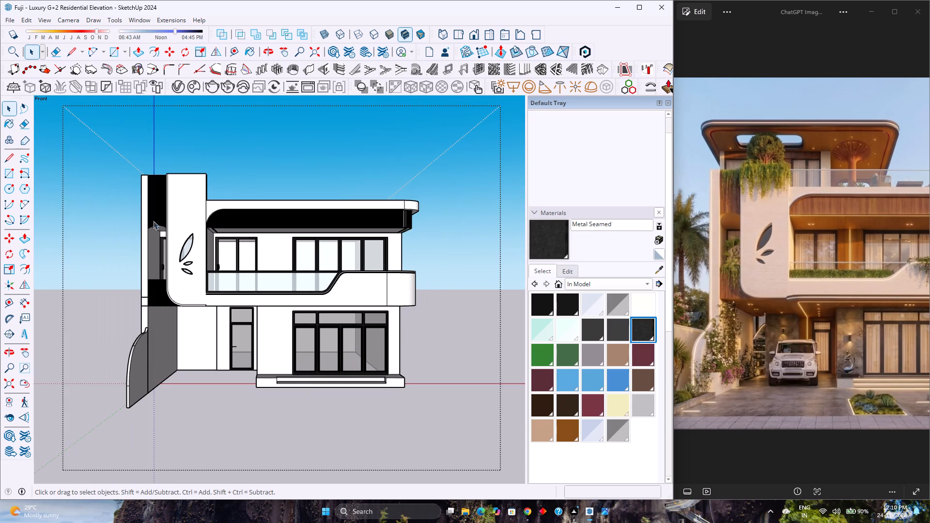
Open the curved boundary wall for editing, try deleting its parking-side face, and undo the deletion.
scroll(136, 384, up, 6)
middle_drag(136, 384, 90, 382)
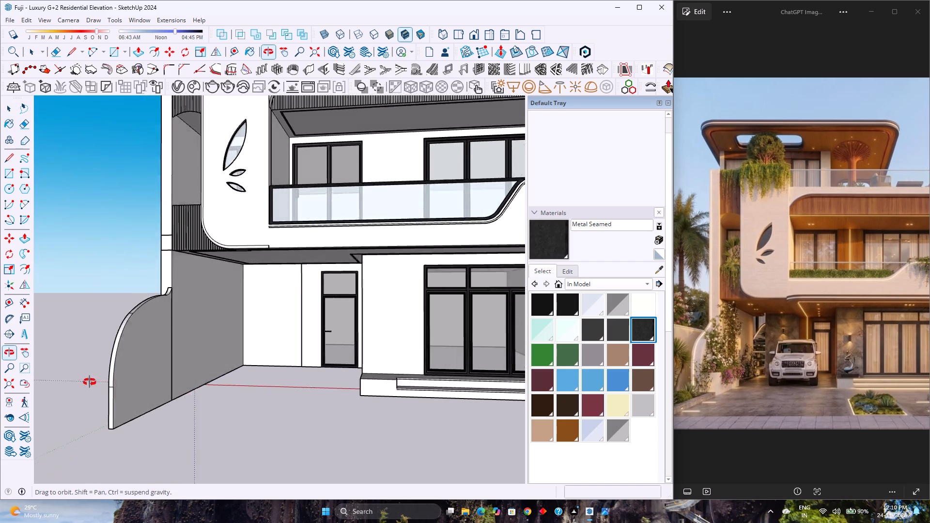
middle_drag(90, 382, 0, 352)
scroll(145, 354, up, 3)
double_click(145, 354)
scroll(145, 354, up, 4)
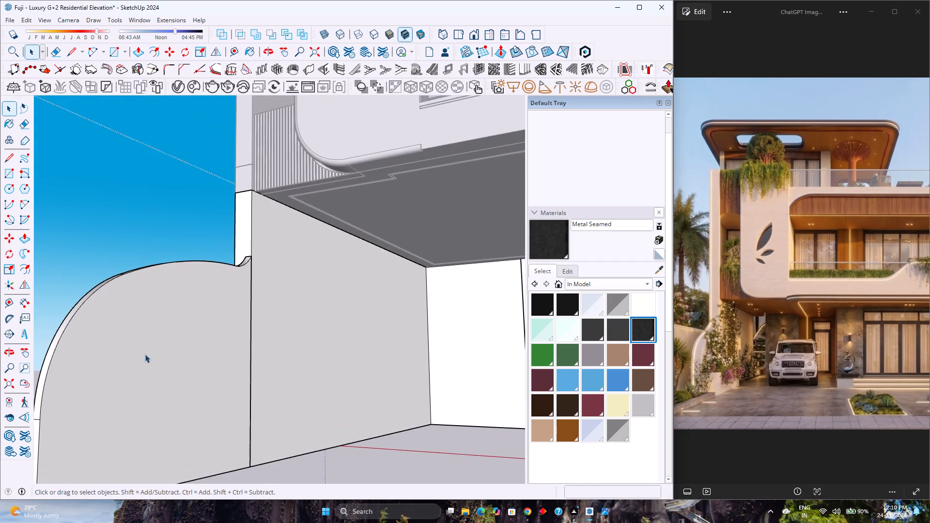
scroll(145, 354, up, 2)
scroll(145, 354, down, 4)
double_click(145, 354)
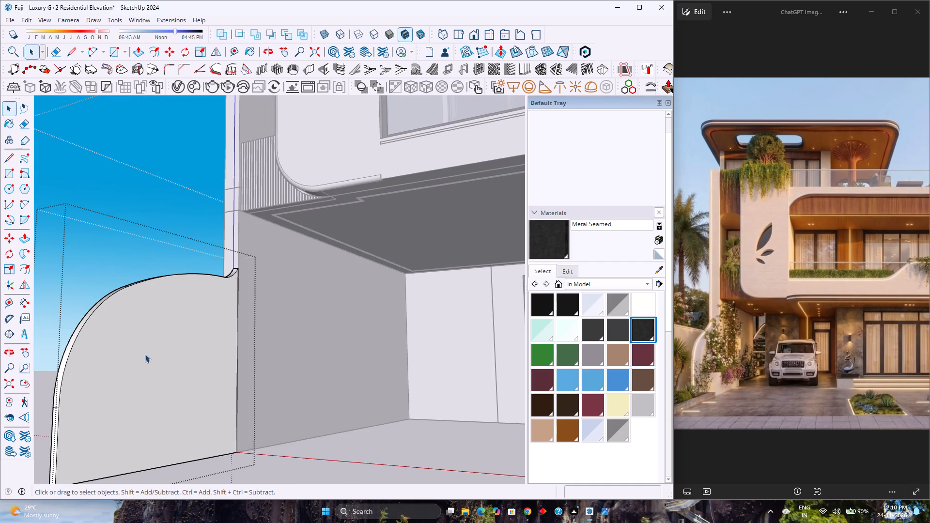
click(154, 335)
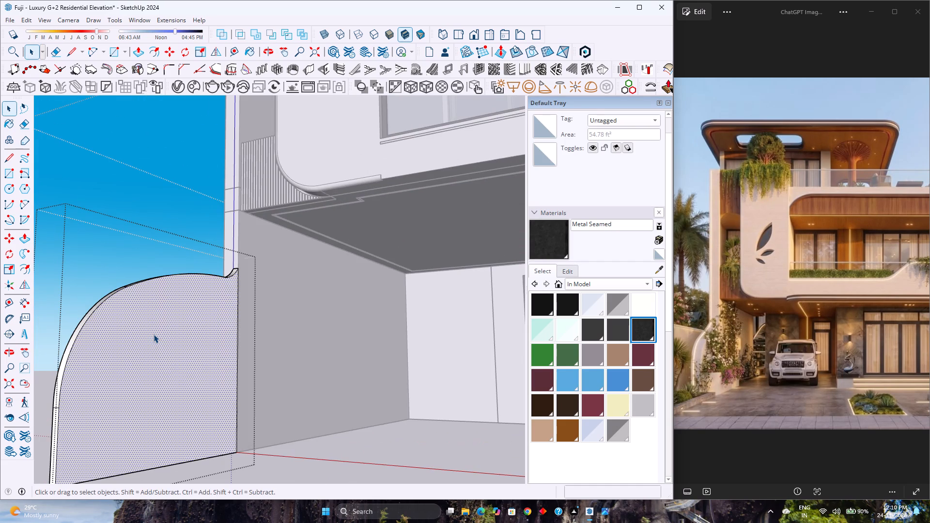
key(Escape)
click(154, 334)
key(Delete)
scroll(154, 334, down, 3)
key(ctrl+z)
Undo the boundary wall's move, thinning and curved cut, back to the uncut rectangular slab with its arc outline and guides.
double_click(167, 338)
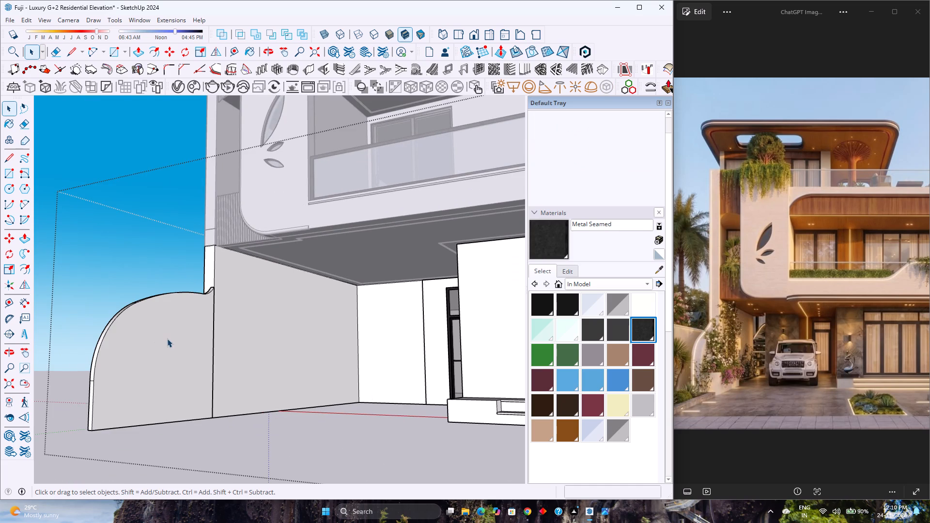
key(ctrl+z)
key(ctrl+z)
key(ctrl+z)
key(ctrl+z)
key(ctrl+z)
key(ctrl+z)
key(ctrl+z)
key(ctrl+z)
key(ctrl+z)
key(ctrl+z)
key(ctrl+z)
key(ctrl+z)
key(ctrl+z)
key(ctrl+z)
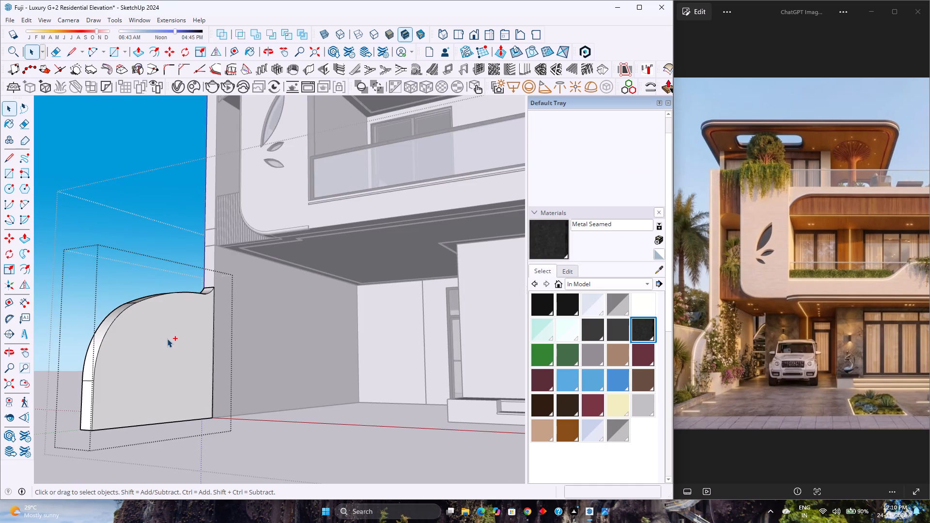
key(ctrl+z)
key(ctrl+z)
Delete the two large arcs of the old curve outline from the boundary wall's face.
scroll(173, 347, up, 2)
middle_drag(173, 347, 169, 353)
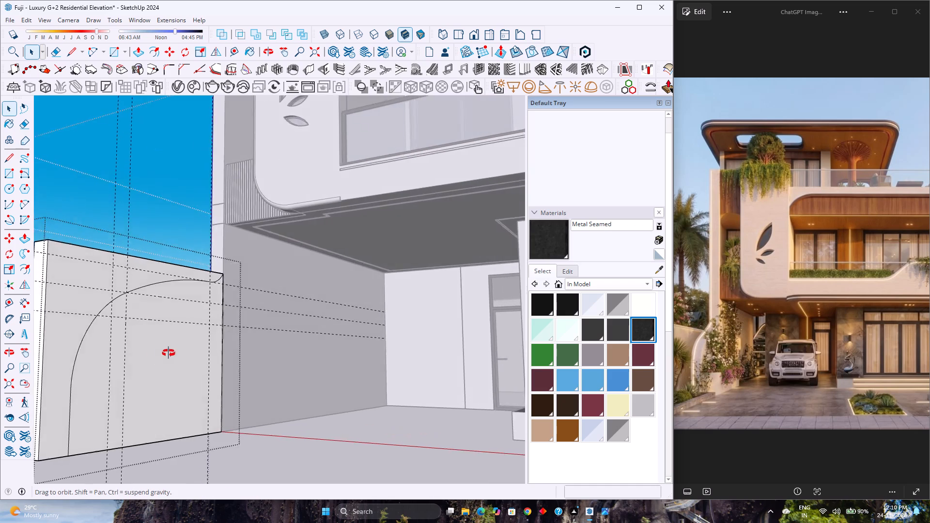
middle_drag(169, 353, 87, 369)
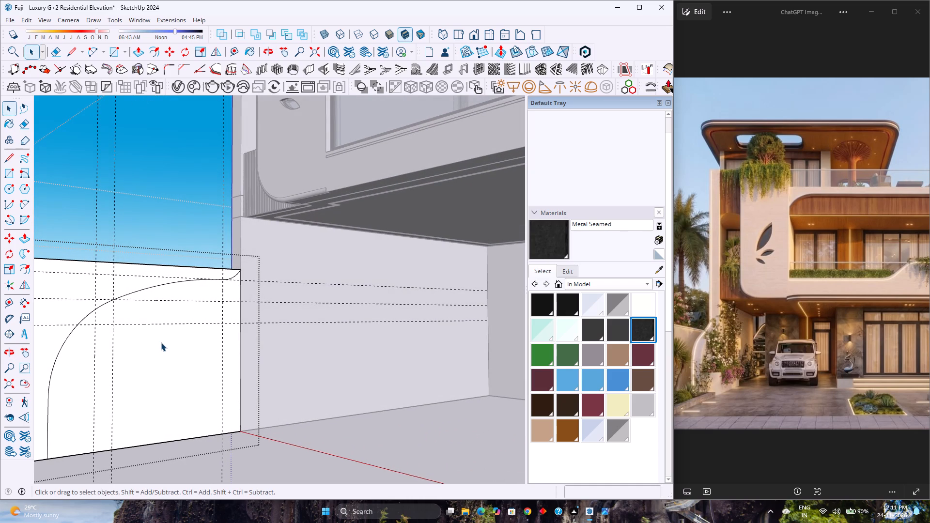
scroll(161, 342, down, 4)
scroll(161, 342, up, 5)
shift+middle_drag(183, 289, 243, 288)
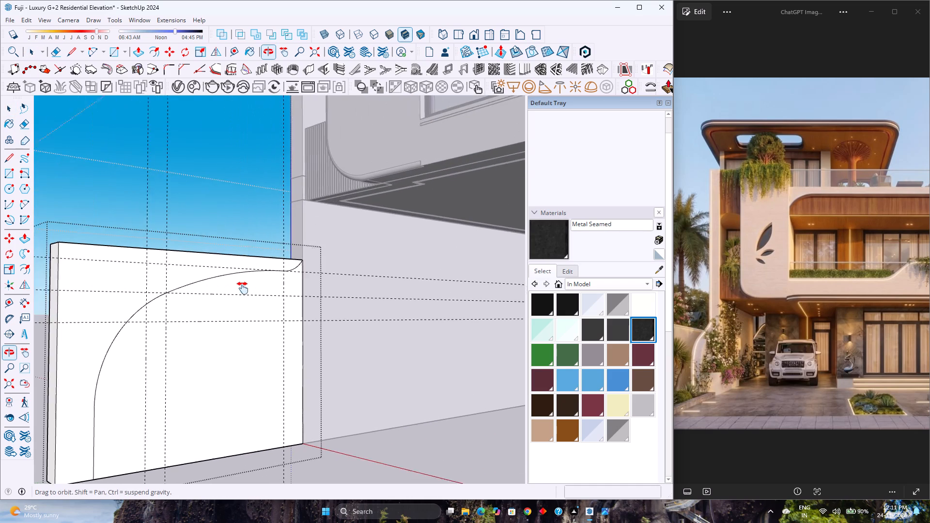
shift+middle_drag(243, 288, 238, 288)
click(192, 282)
key(Delete)
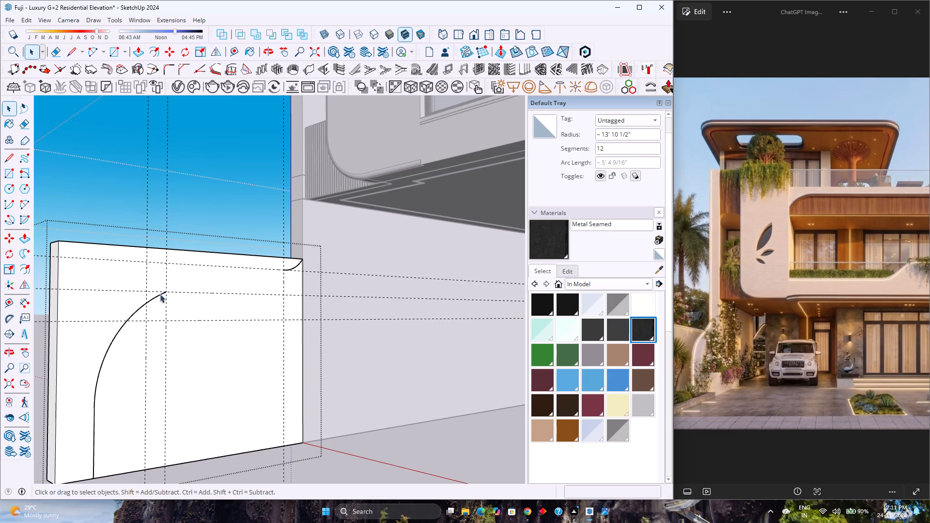
click(113, 342)
key(Delete)
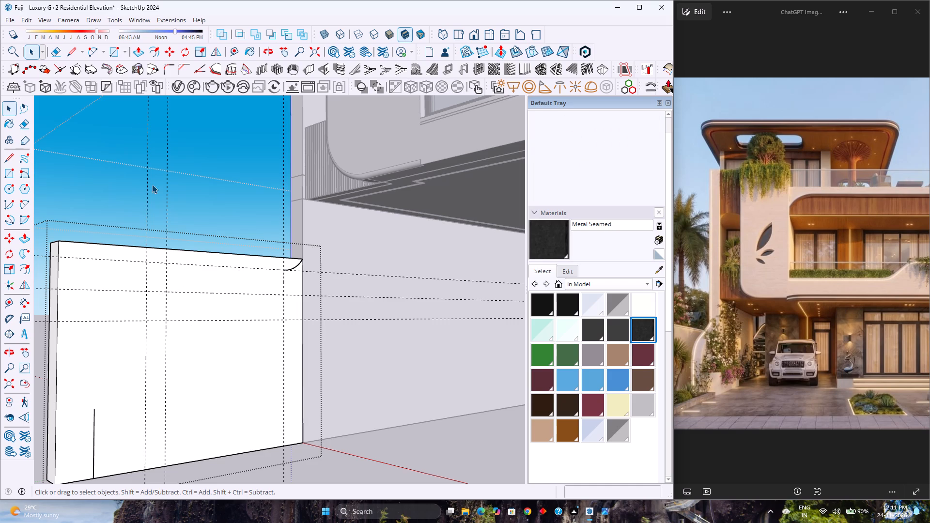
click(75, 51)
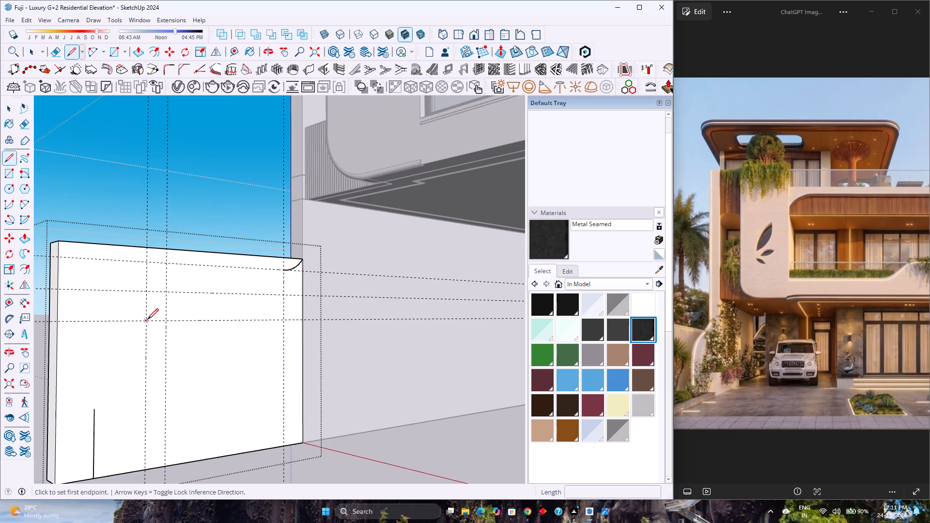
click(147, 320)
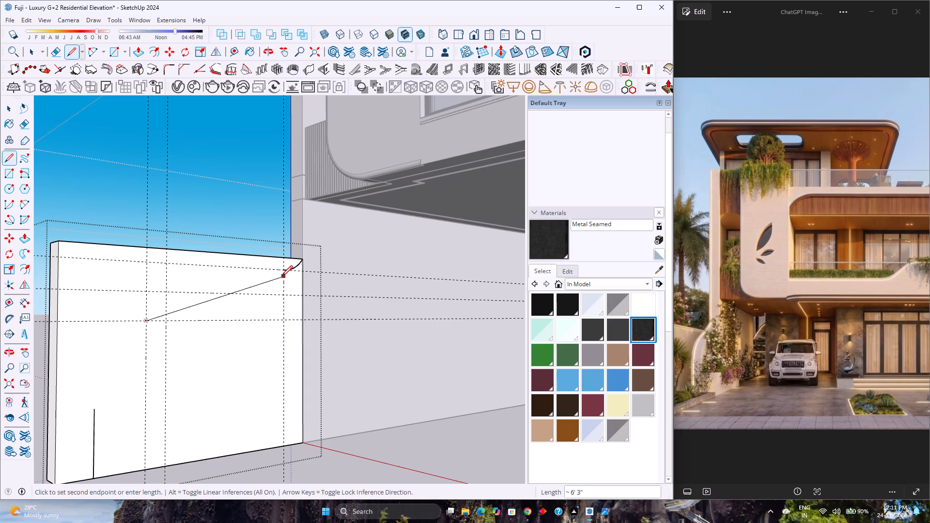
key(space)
Delete the small remaining arc near the boundary wall's top corner beside the house.
click(295, 268)
key(Delete)
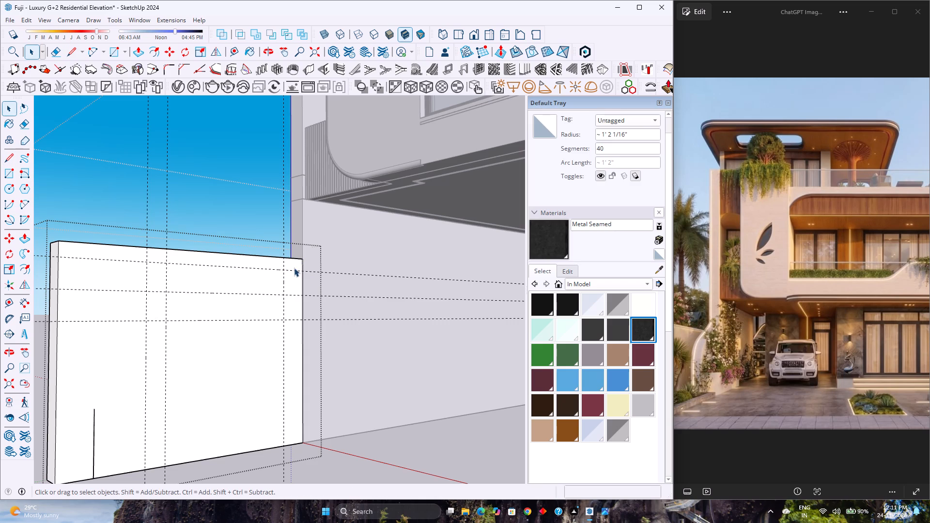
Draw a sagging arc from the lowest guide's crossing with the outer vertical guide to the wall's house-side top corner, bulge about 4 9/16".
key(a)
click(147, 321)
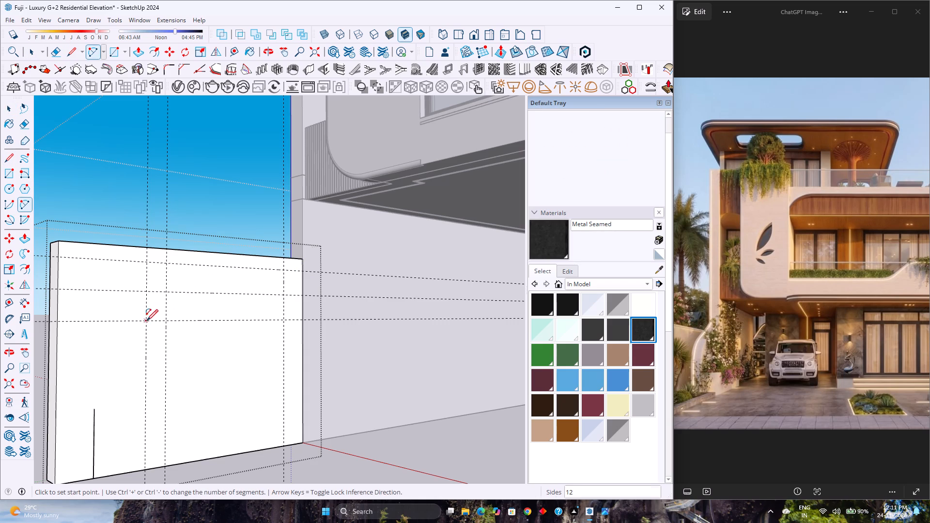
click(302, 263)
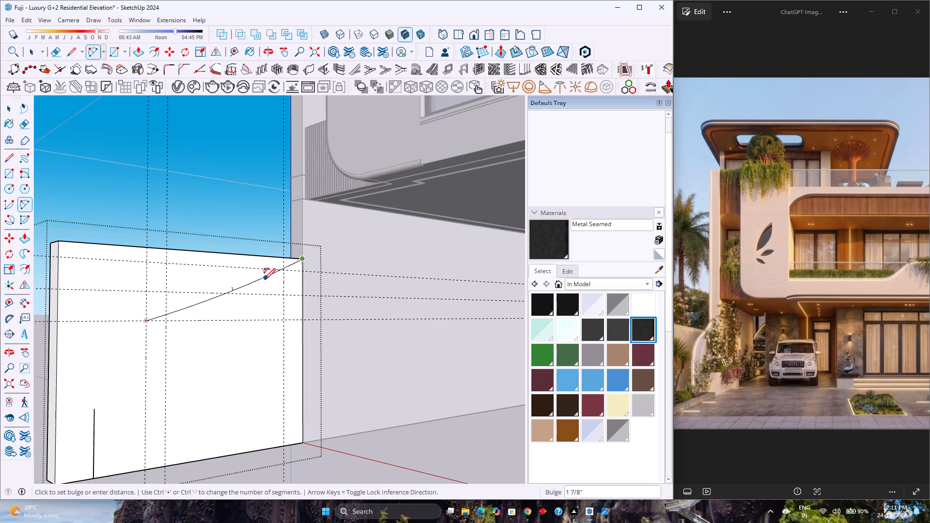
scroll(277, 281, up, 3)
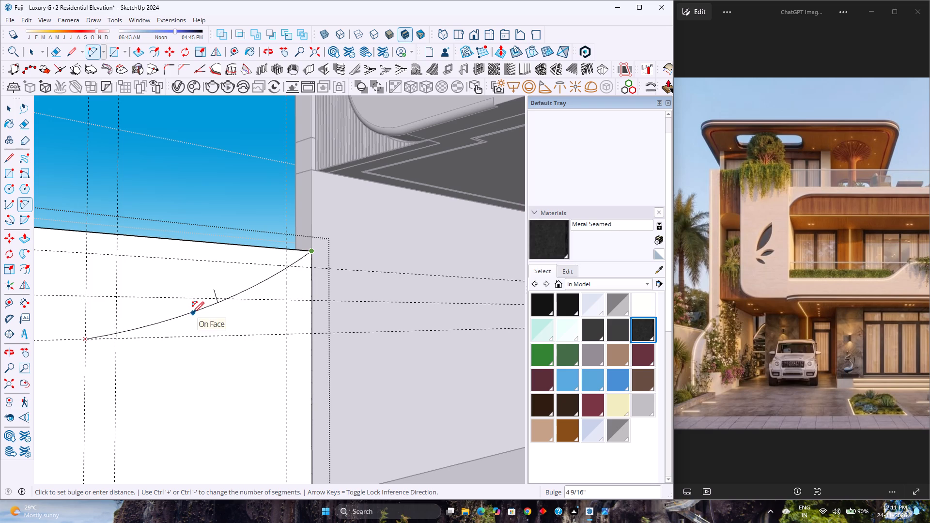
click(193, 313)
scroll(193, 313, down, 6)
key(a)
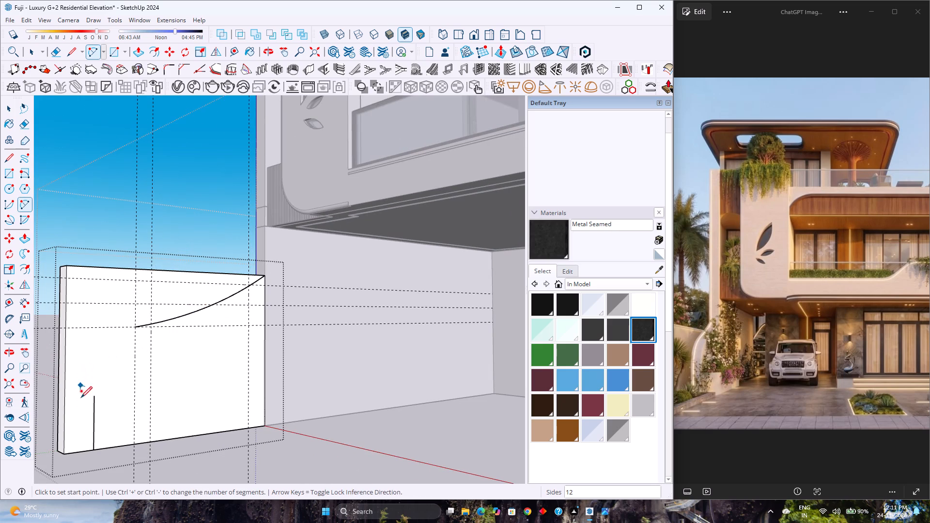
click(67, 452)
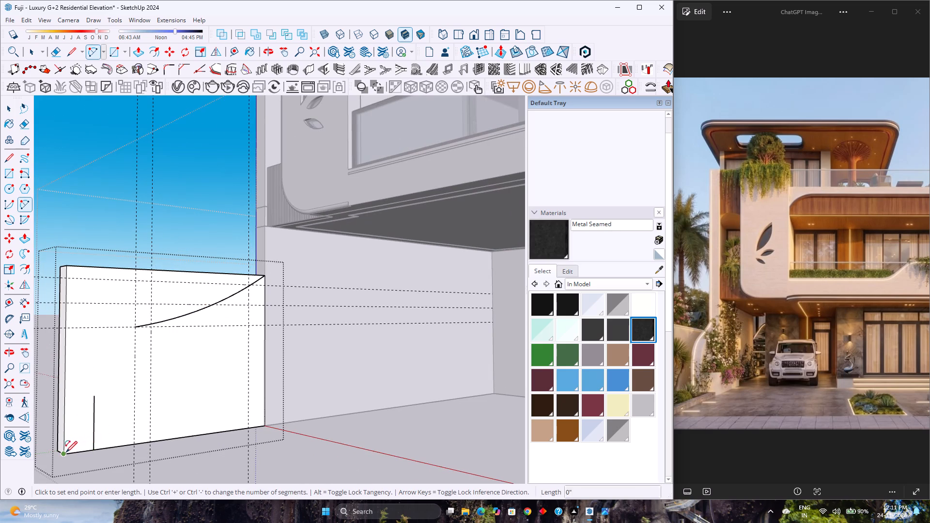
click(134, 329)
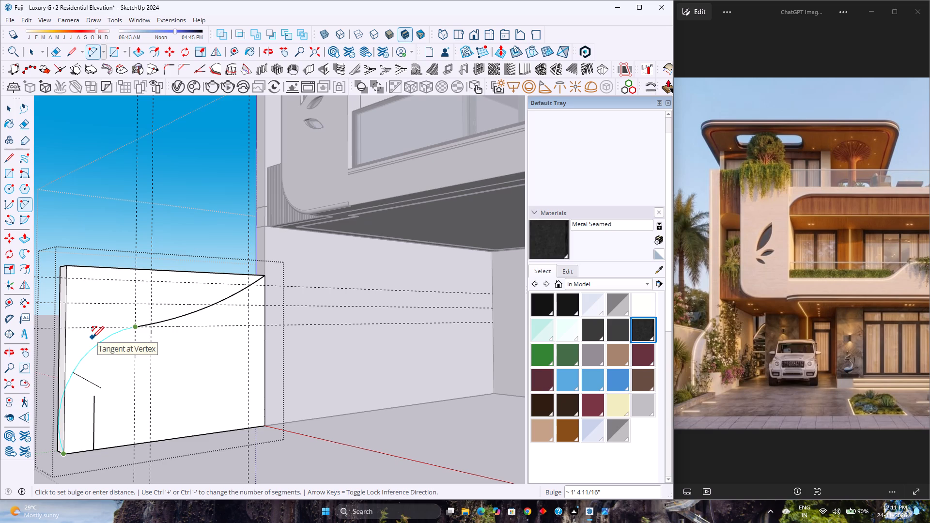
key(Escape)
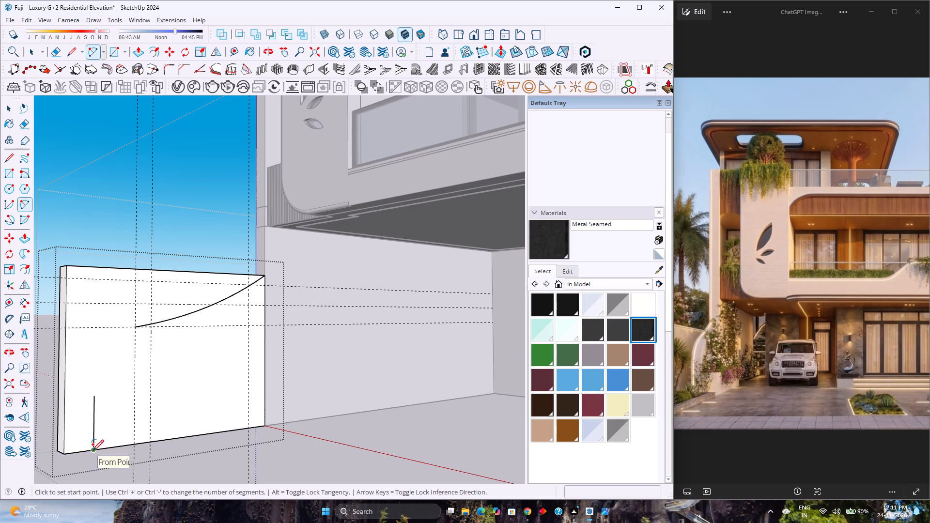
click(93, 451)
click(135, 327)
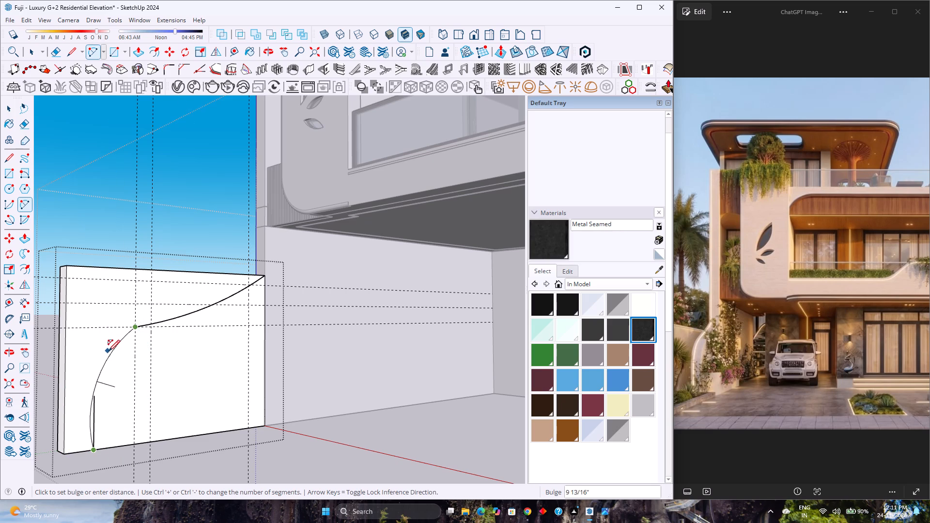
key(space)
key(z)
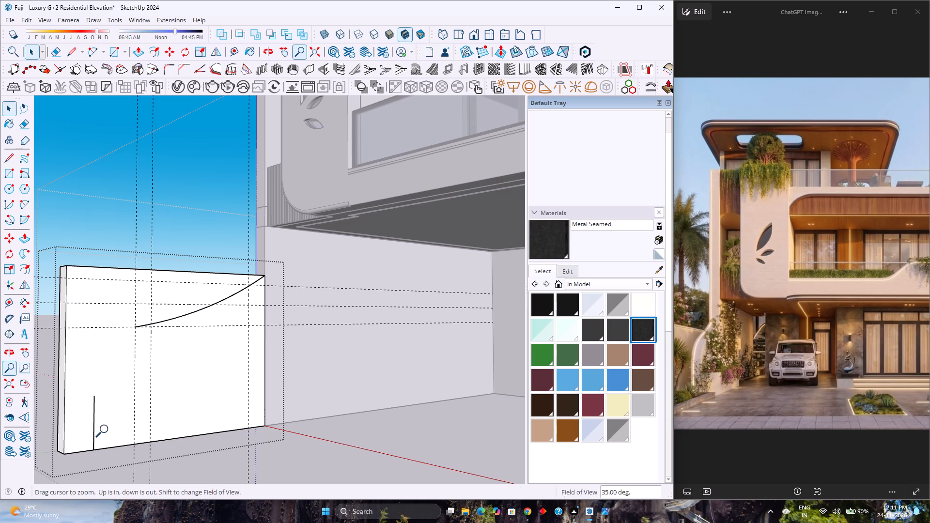
Delete the short vertical outline segment at the bottom of the boundary wall's face.
key(space)
click(93, 421)
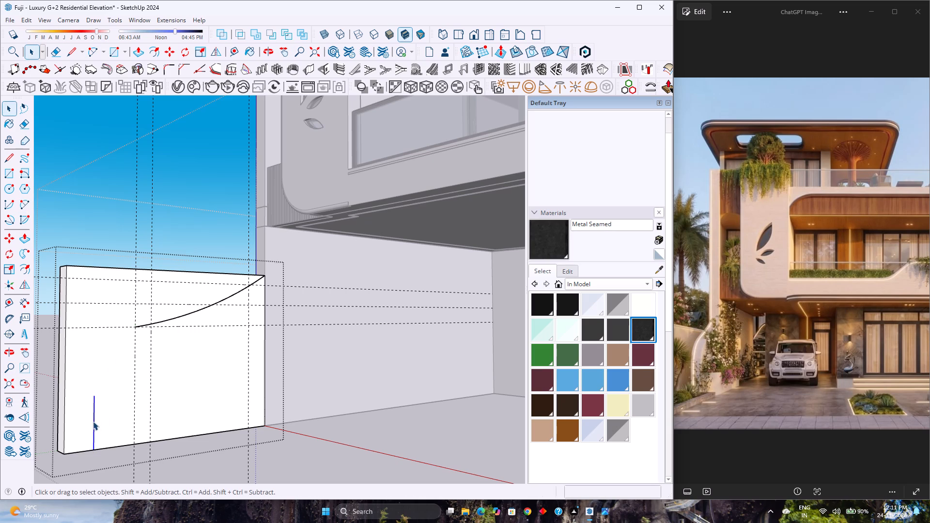
key(Delete)
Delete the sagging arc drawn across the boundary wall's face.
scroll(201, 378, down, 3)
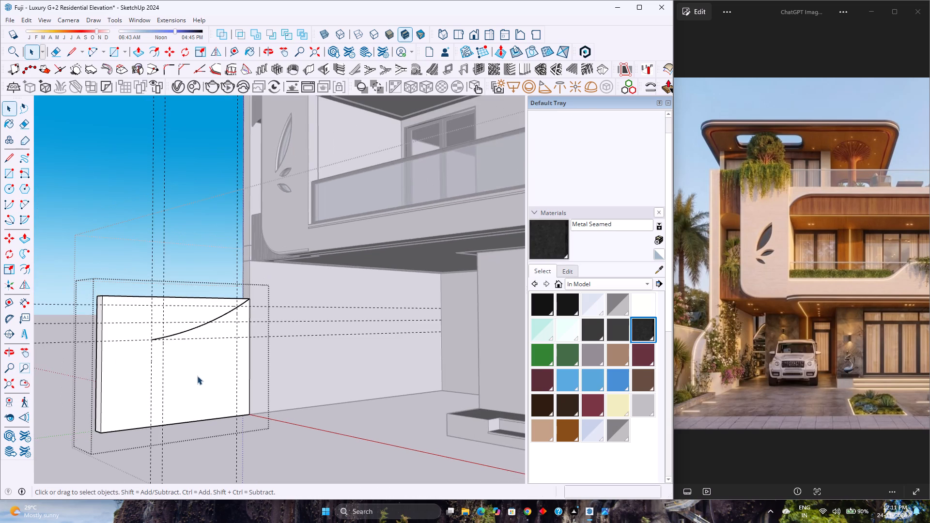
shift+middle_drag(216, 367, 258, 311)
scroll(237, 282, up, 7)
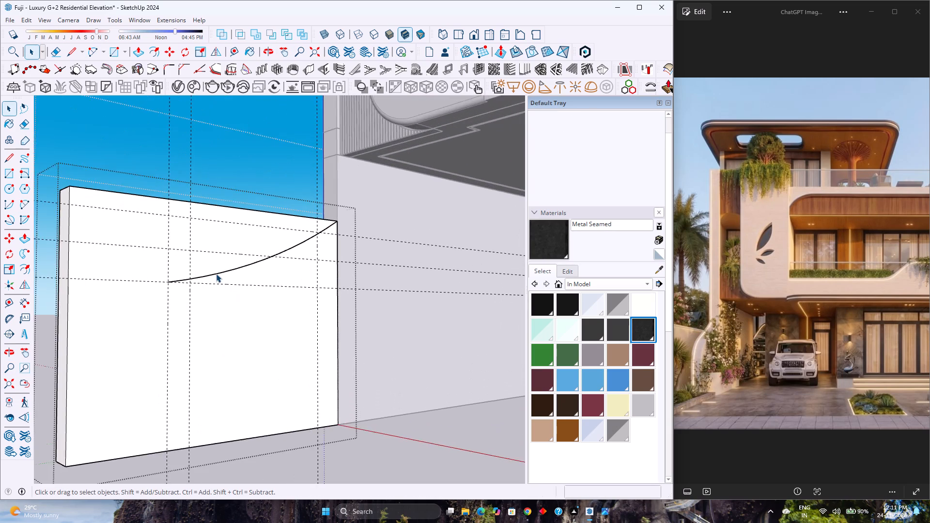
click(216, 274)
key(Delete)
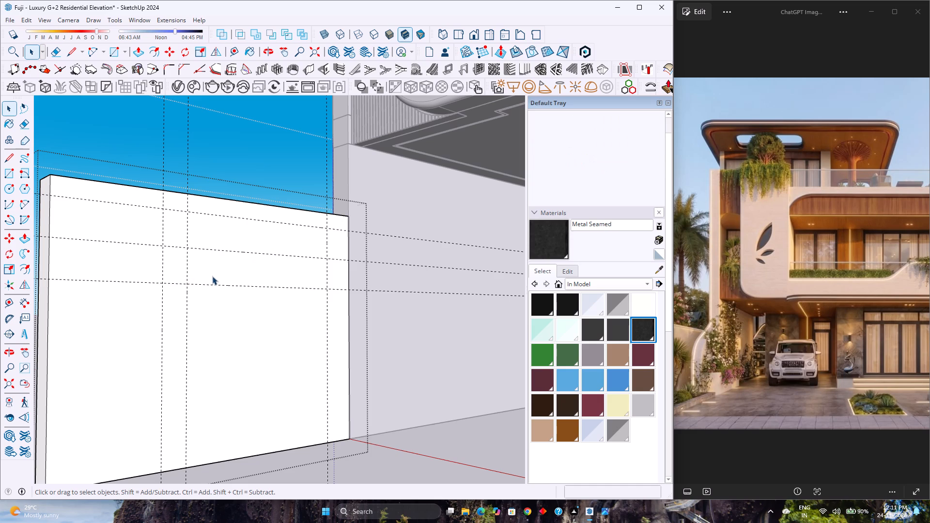
Draw a sagging arc from the lowest guide's crossing with the middle vertical guide to the wall's house-side top corner, bulge about 8".
key(a)
click(188, 285)
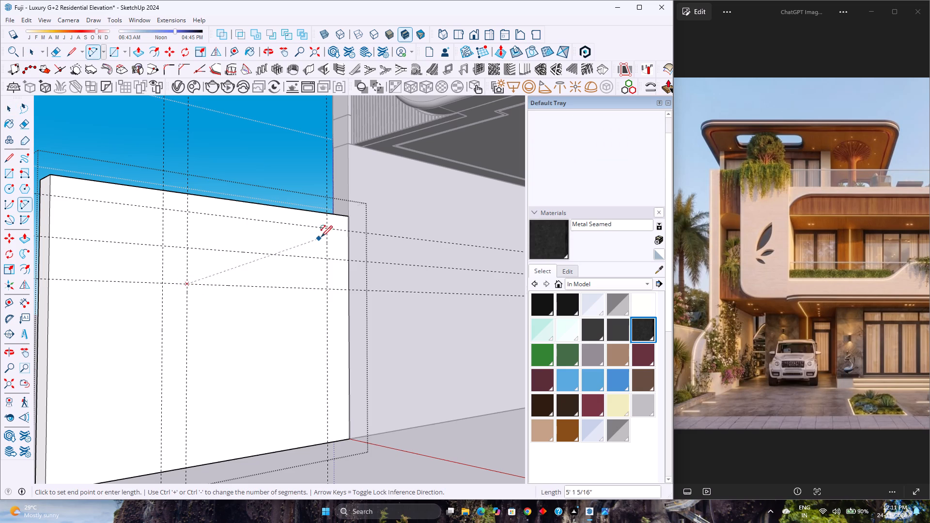
click(345, 219)
scroll(300, 250, up, 3)
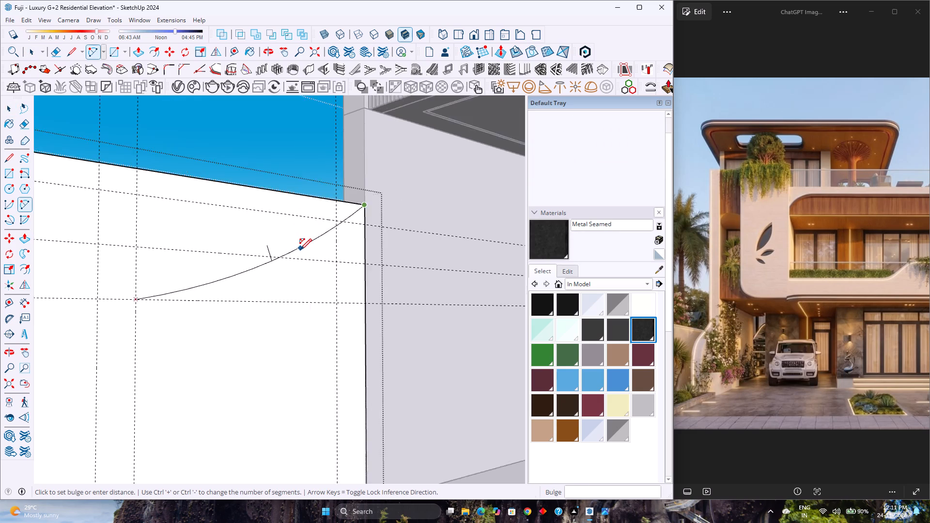
scroll(300, 250, up, 3)
middle_drag(299, 253, 279, 351)
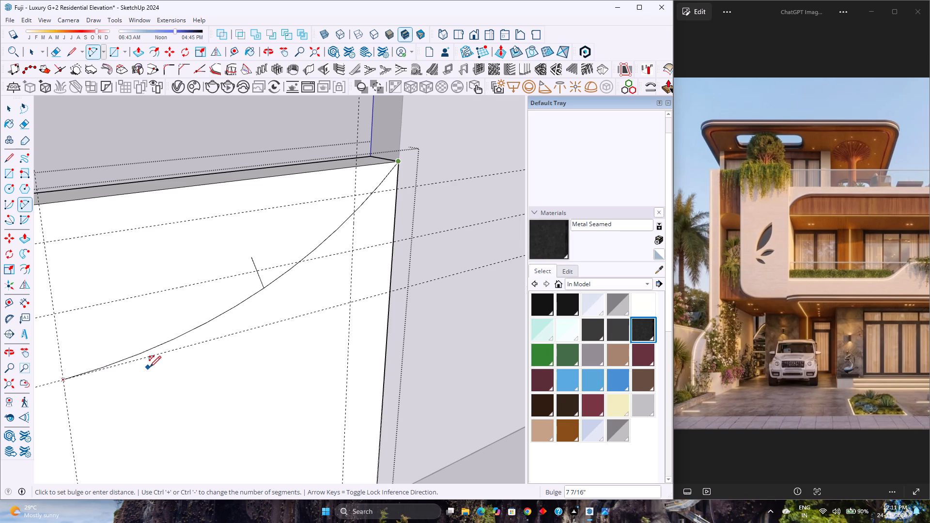
click(177, 350)
Draw an outward-bulging arc from the sagging arc's lower end to the wall's bottom outer corner, bulge about 1' 1 5/16".
scroll(181, 344, down, 3)
middle_drag(181, 344, 324, 276)
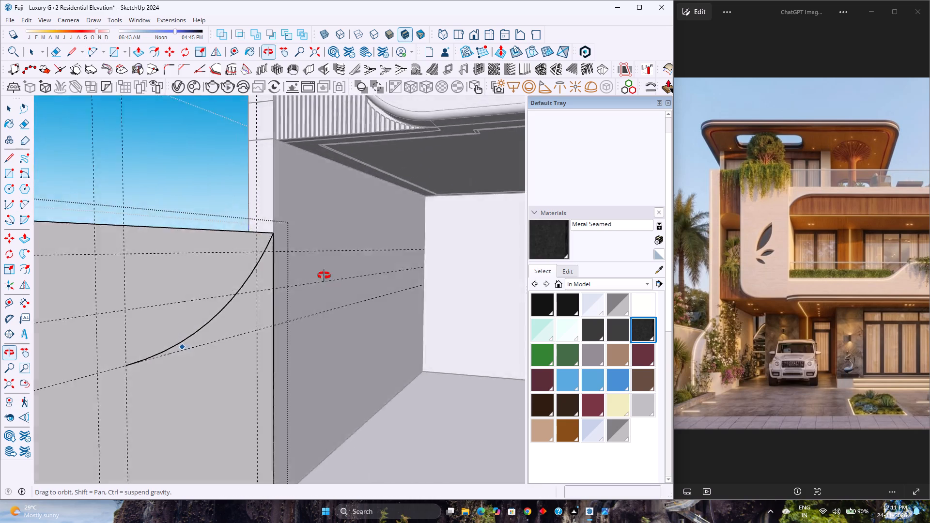
middle_drag(324, 276, 159, 262)
scroll(160, 263, down, 4)
key(a)
scroll(168, 266, down, 6)
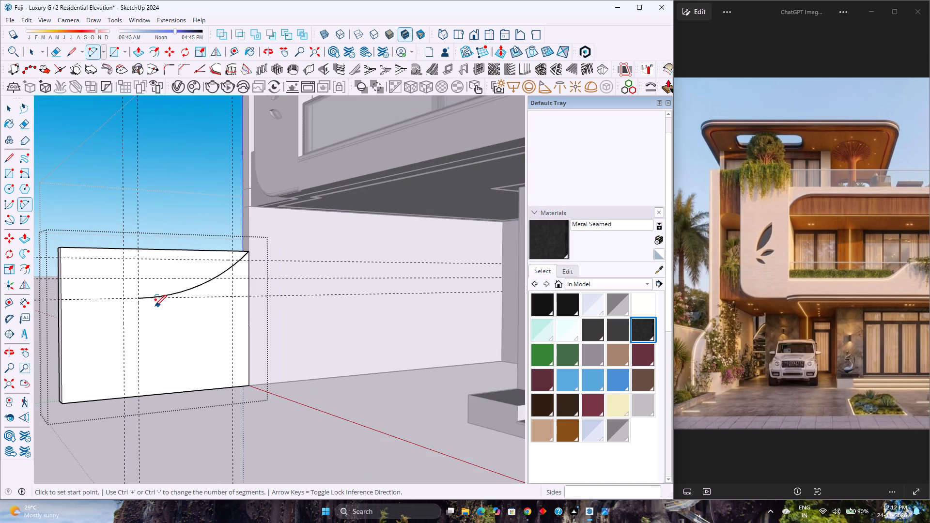
click(138, 299)
click(66, 400)
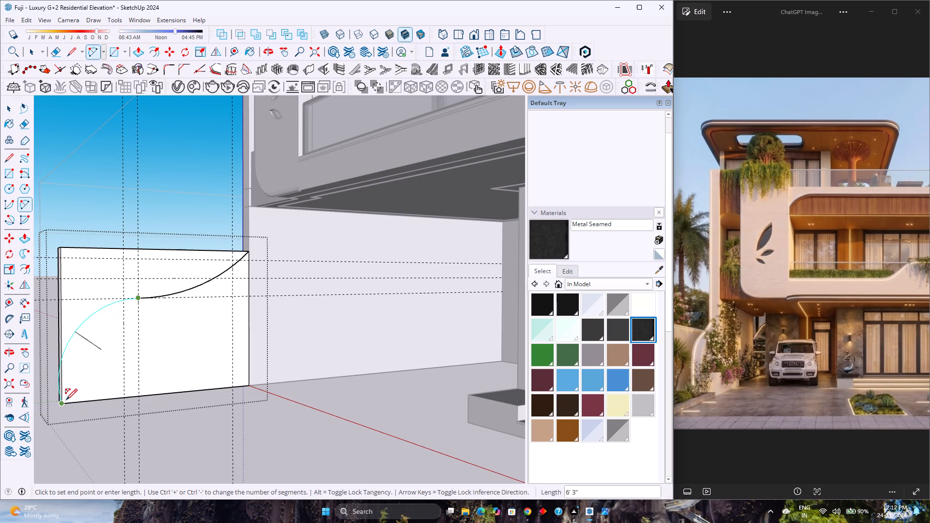
click(111, 299)
Set both profile arcs on the boundary wall's face to 120 segments.
key(space)
scroll(164, 304, up, 8)
scroll(123, 293, up, 2)
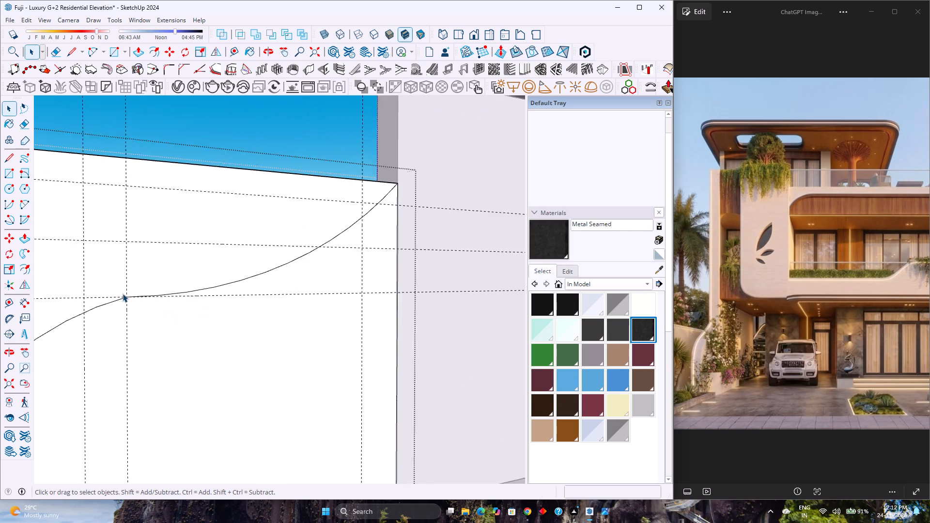
scroll(123, 293, up, 1)
click(98, 307)
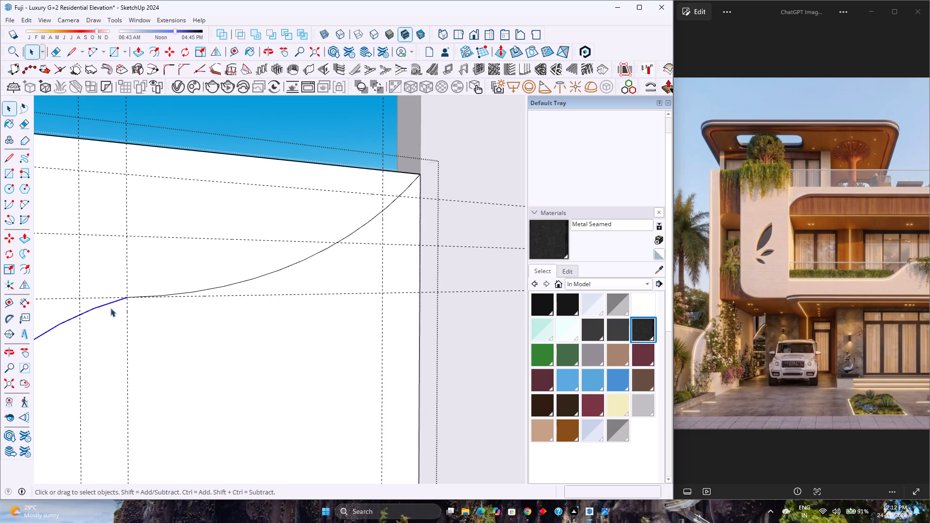
click(616, 147)
key(0)
key(Return)
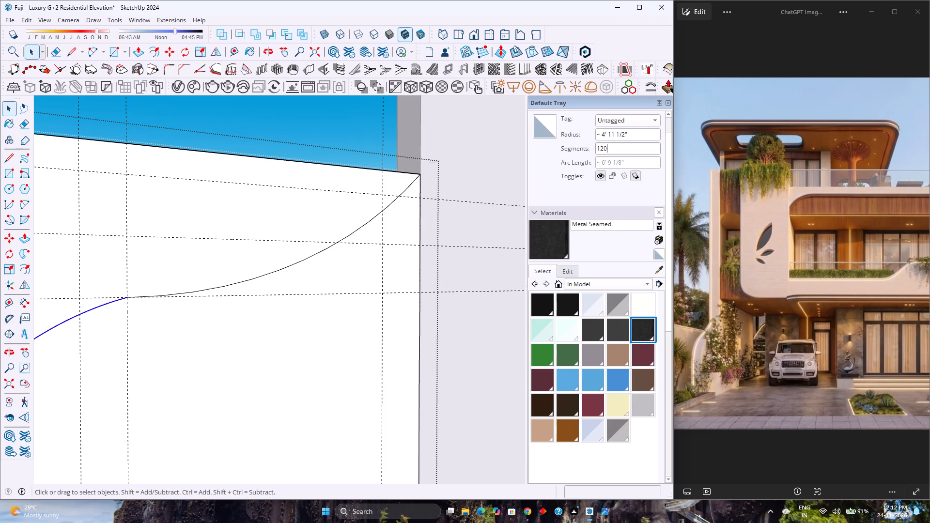
click(302, 261)
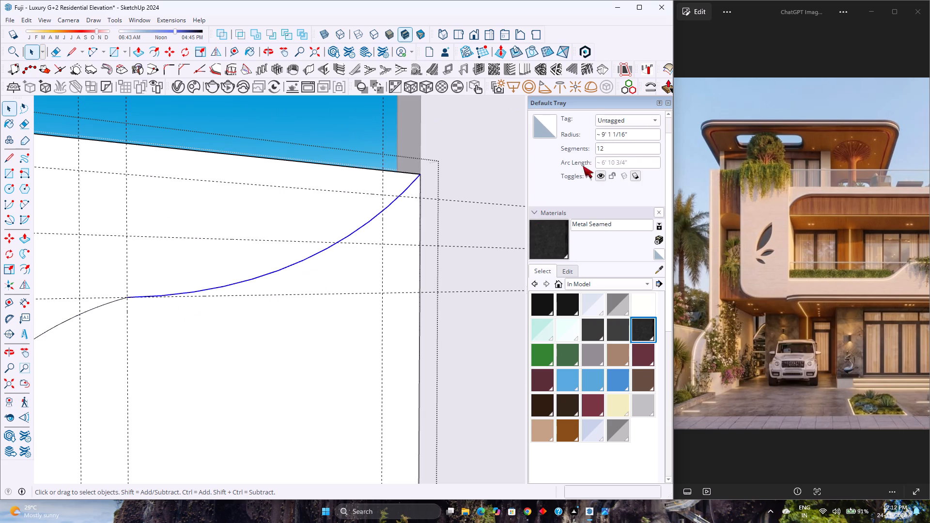
click(614, 153)
key(0)
key(Return)
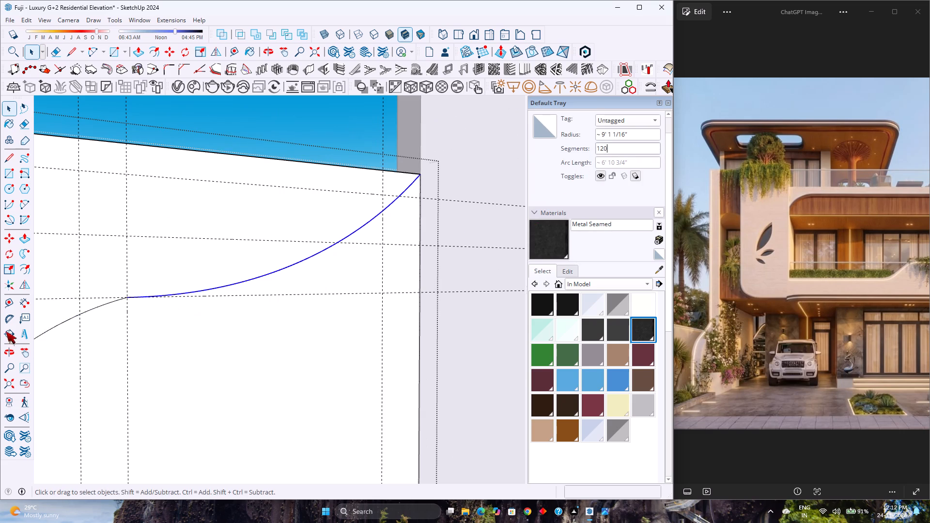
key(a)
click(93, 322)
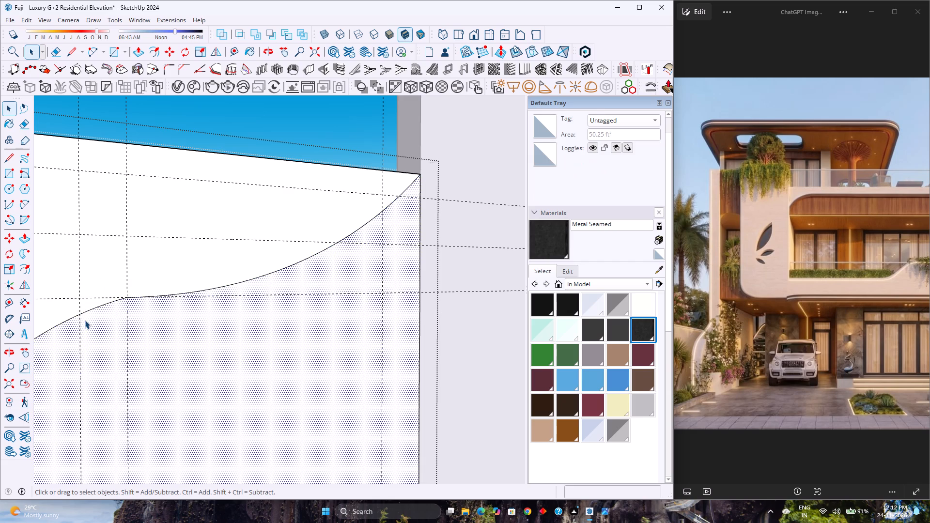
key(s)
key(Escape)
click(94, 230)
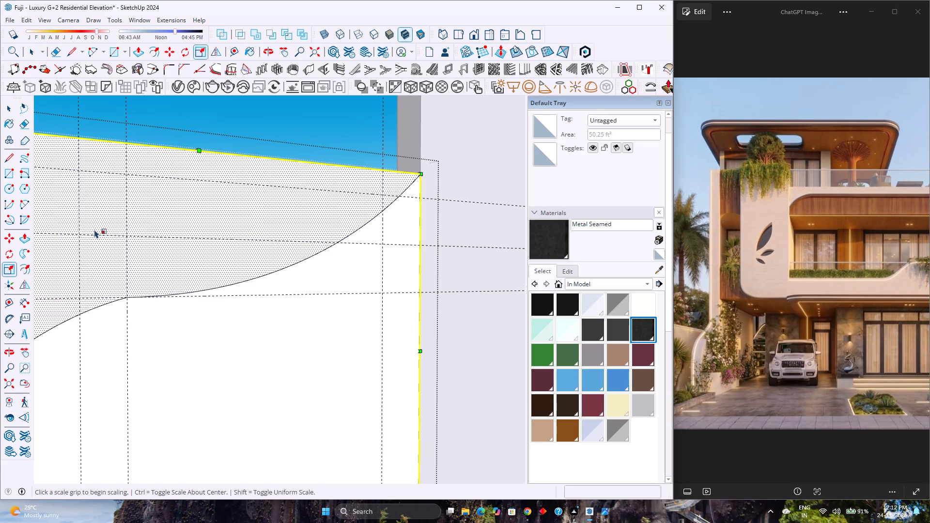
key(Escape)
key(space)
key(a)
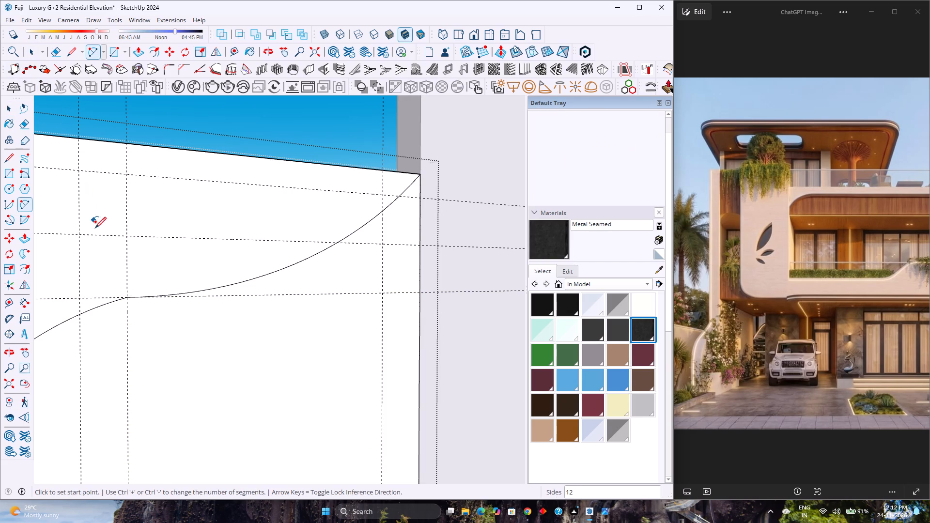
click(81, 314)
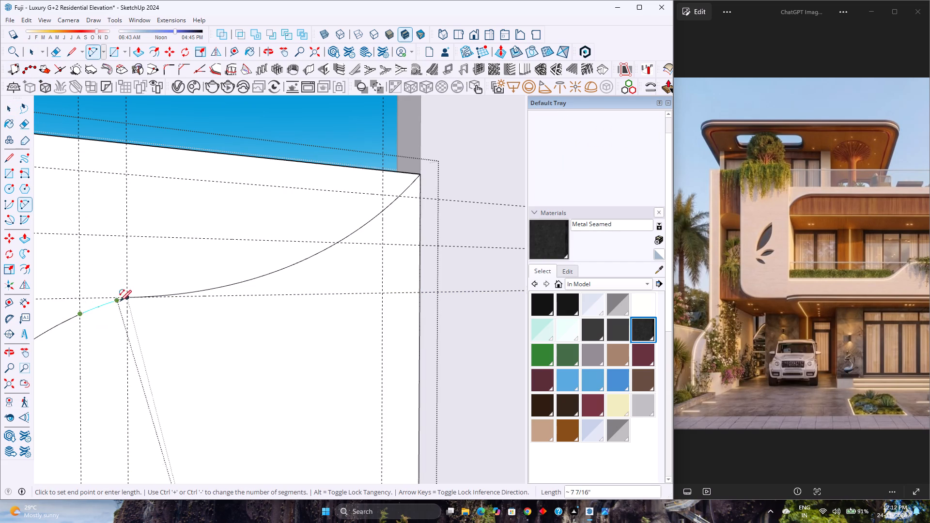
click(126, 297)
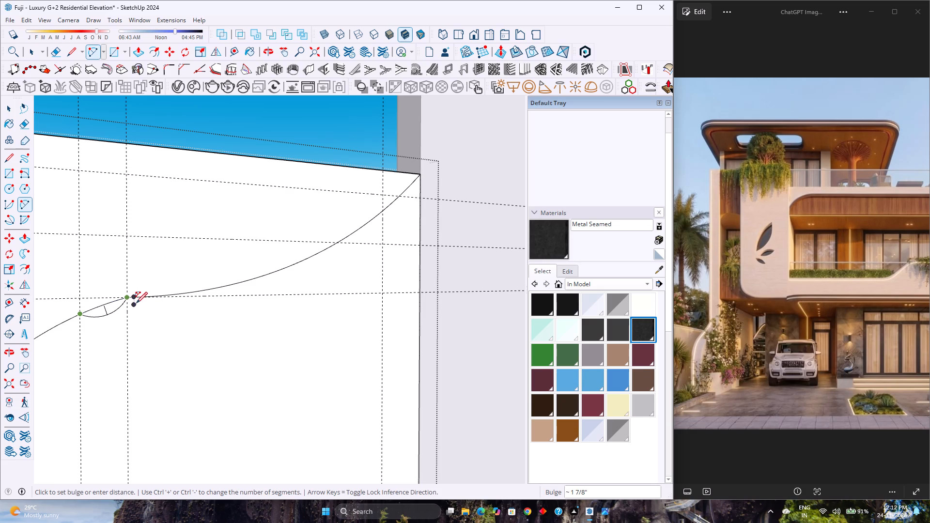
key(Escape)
Draw a short blending arc across the junction of the two profile curves, bulge about 1".
click(79, 313)
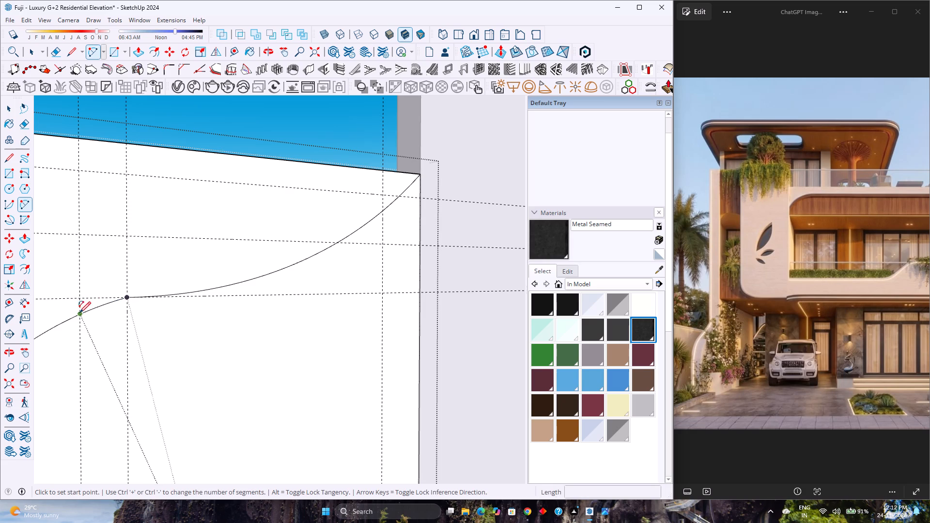
click(171, 296)
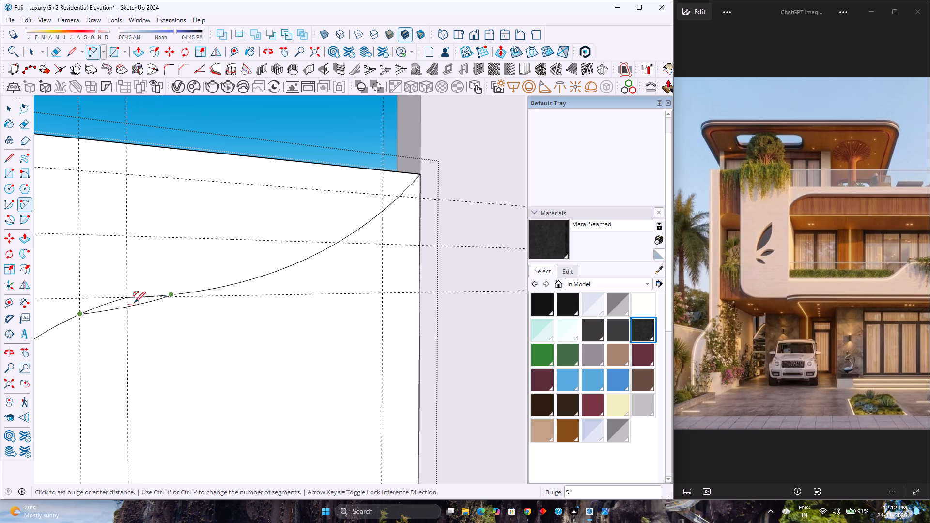
scroll(132, 302, up, 4)
click(129, 298)
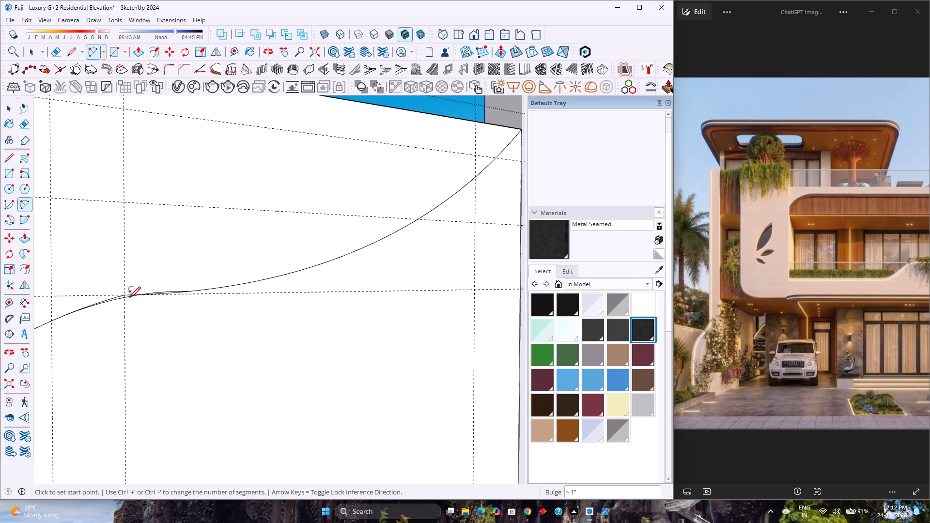
Delete the leftover lower curve piece beneath the blending arc on the house side of the junction.
key(space)
scroll(140, 296, up, 6)
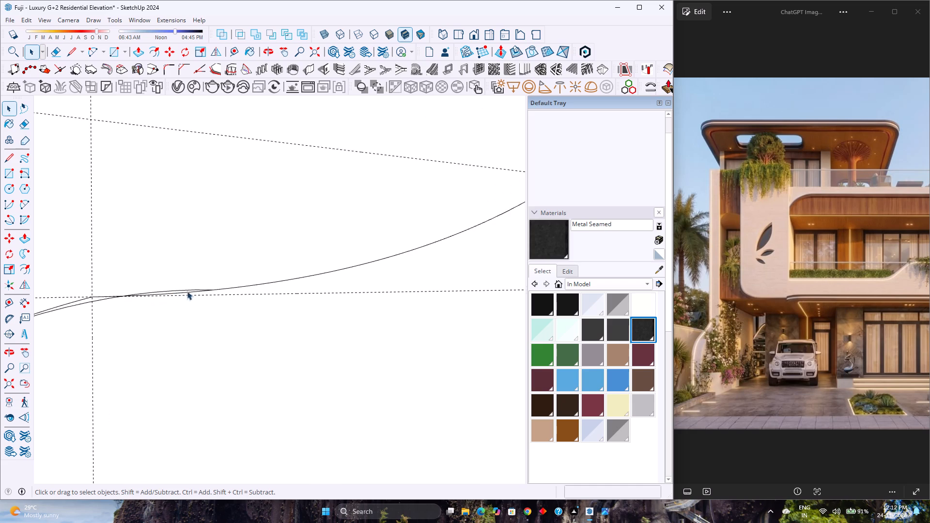
scroll(198, 291, up, 3)
click(198, 291)
key(Delete)
scroll(197, 291, down, 3)
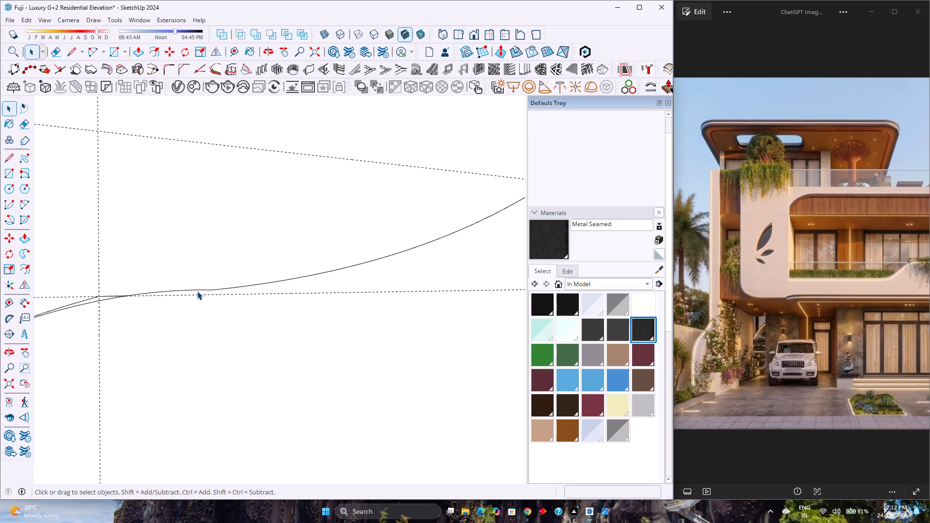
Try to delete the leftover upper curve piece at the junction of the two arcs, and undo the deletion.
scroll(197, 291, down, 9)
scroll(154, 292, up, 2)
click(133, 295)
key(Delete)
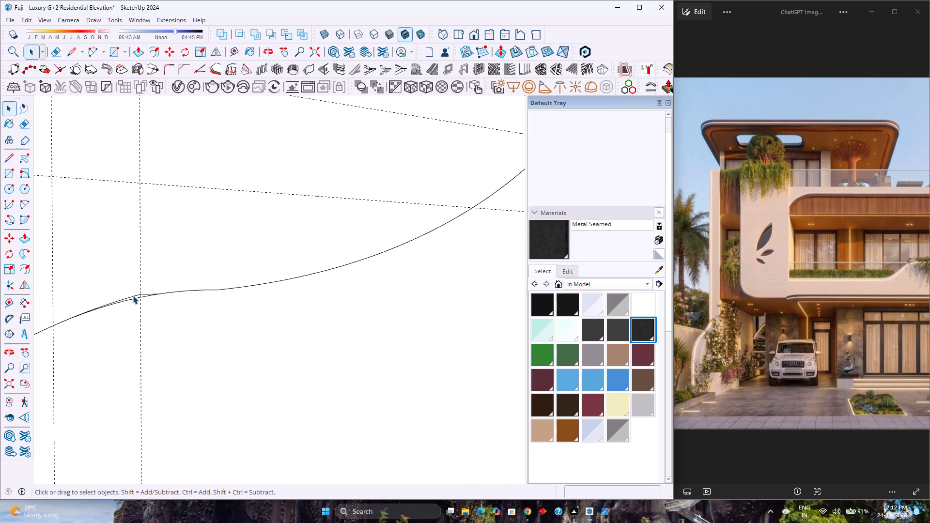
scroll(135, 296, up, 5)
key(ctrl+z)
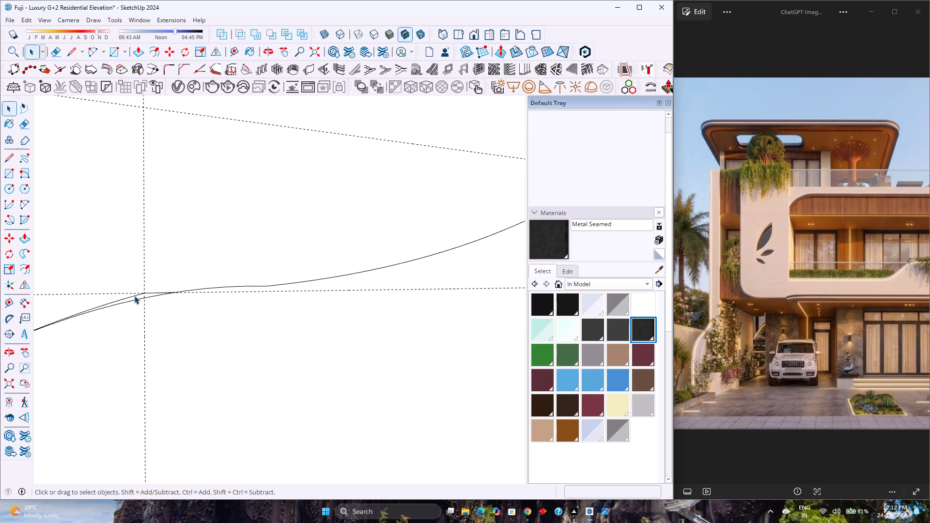
Delete the leftover upper curve piece and the short remaining segment at the junction, leaving one smooth S-shaped profile.
click(134, 295)
key(Delete)
scroll(149, 288, up, 4)
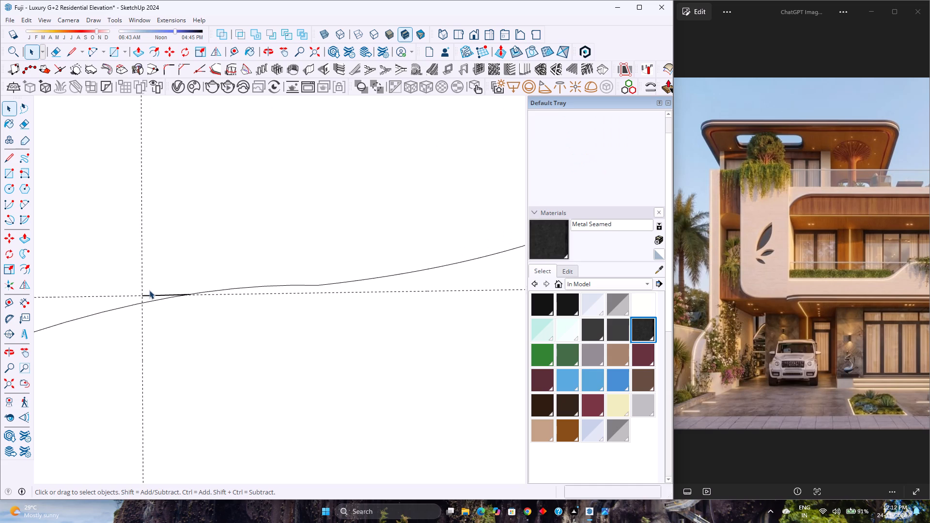
click(149, 294)
click(149, 294)
click(153, 294)
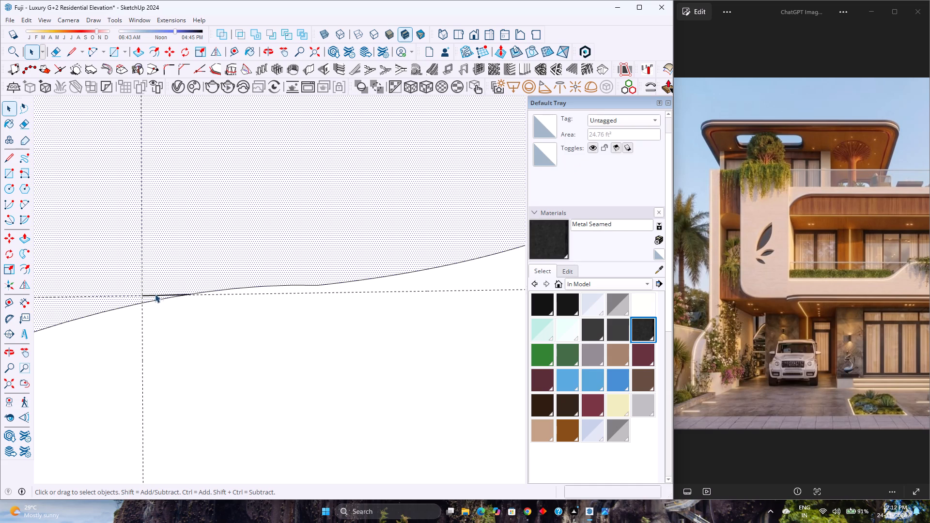
double_click(157, 295)
key(Delete)
scroll(275, 327, down, 11)
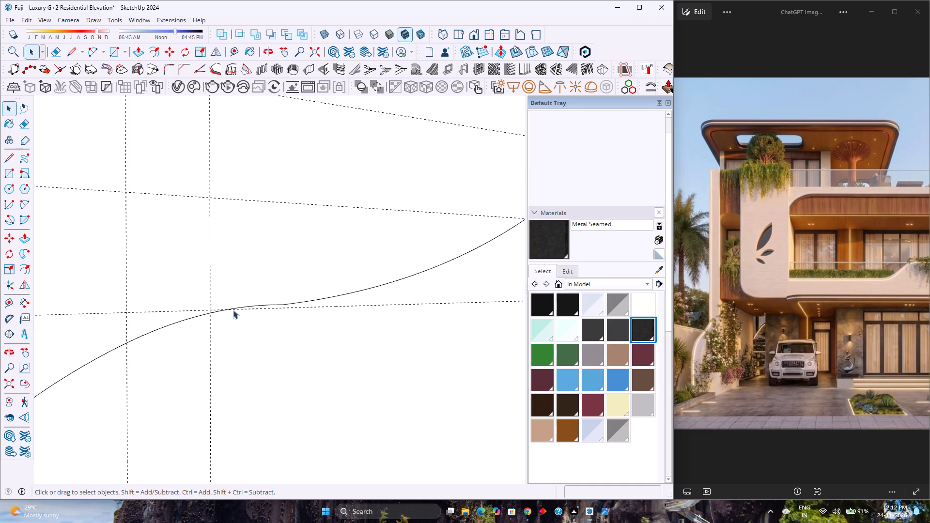
Push the face area above the S-shaped curve back 9" through the boundary wall's thickness.
scroll(143, 263, down, 17)
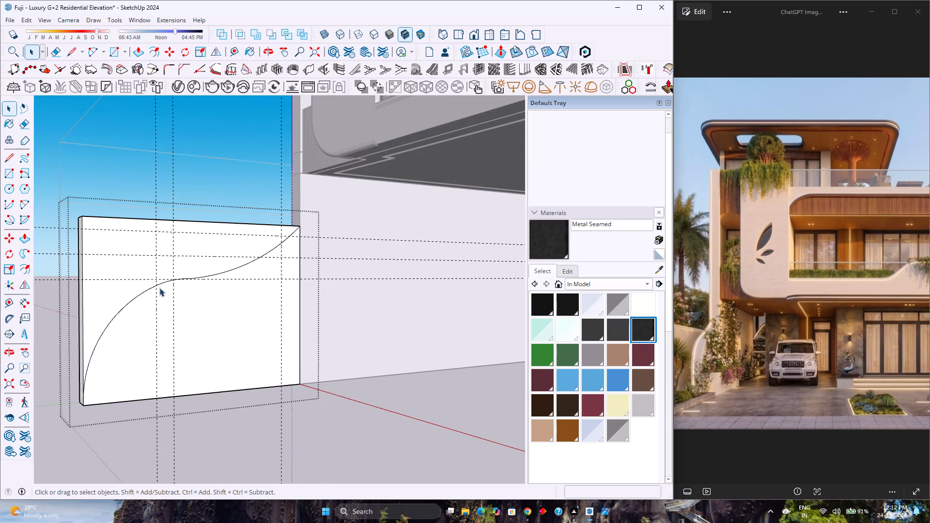
scroll(117, 261, up, 1)
middle_drag(117, 261, 169, 282)
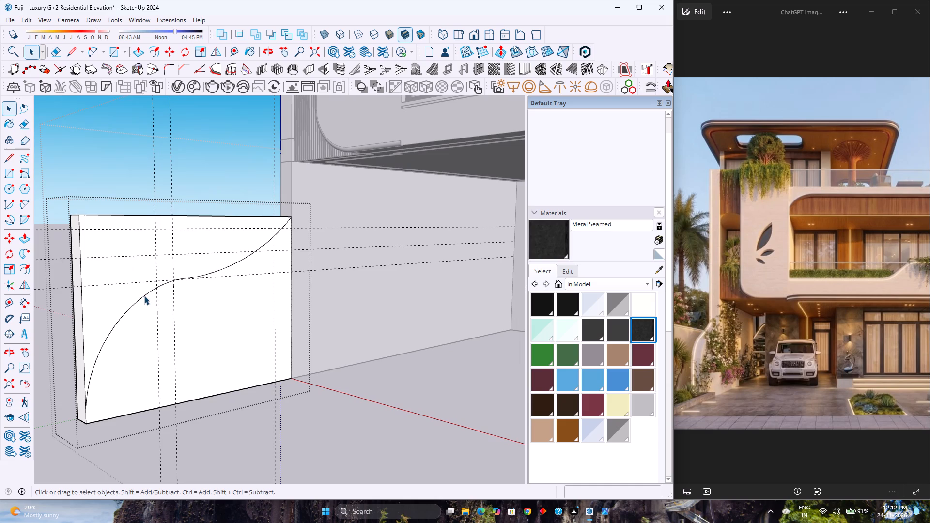
key(p)
click(149, 255)
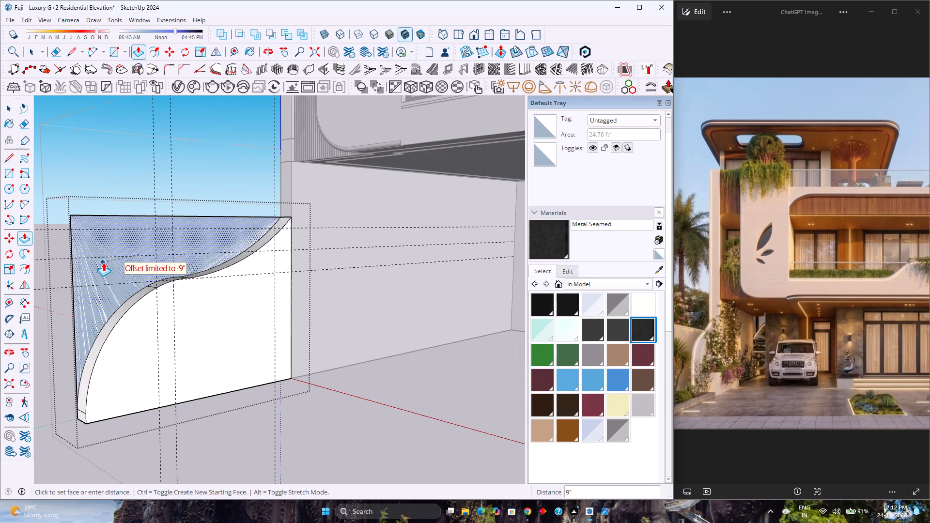
click(103, 262)
Erase the outer edges of the thin leftover panel behind the curved cut of the boundary wall.
scroll(103, 262, down, 3)
middle_drag(79, 270, 271, 322)
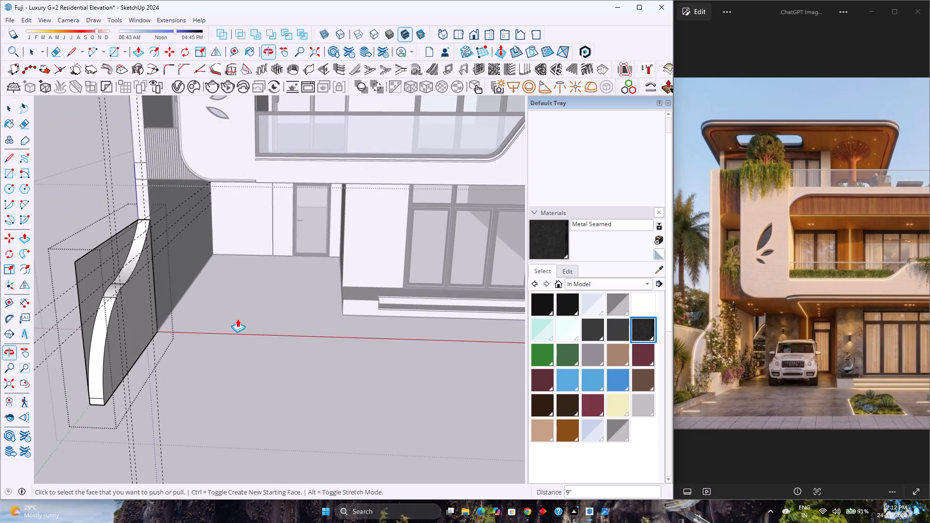
scroll(93, 291, up, 13)
key(e)
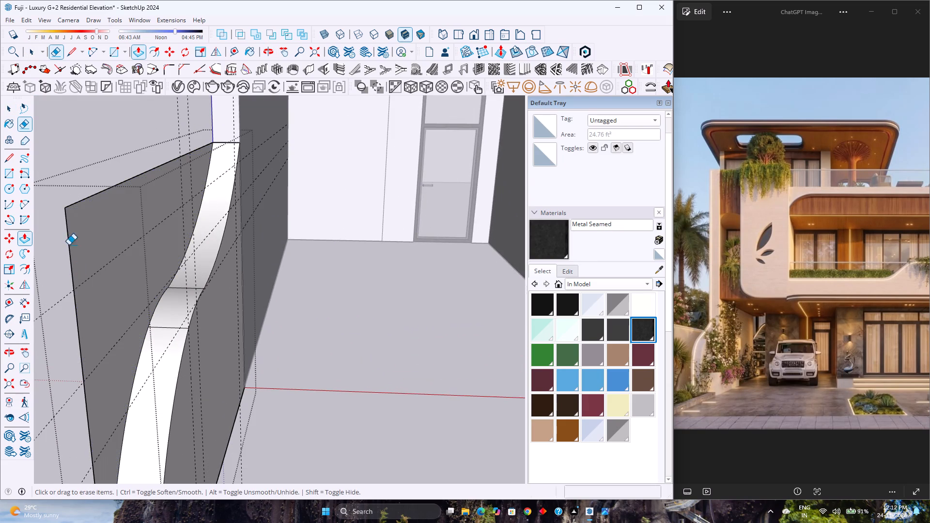
drag(68, 224, 63, 225)
drag(77, 211, 68, 196)
scroll(96, 220, down, 4)
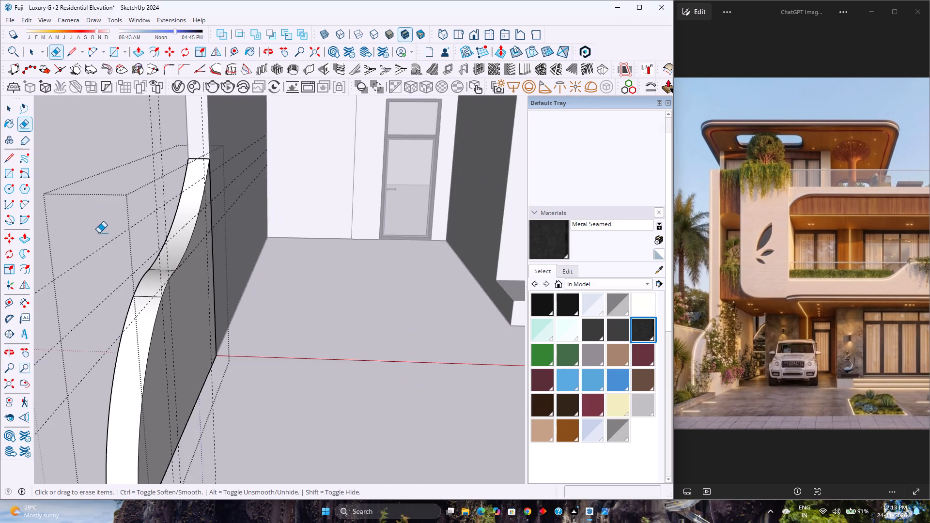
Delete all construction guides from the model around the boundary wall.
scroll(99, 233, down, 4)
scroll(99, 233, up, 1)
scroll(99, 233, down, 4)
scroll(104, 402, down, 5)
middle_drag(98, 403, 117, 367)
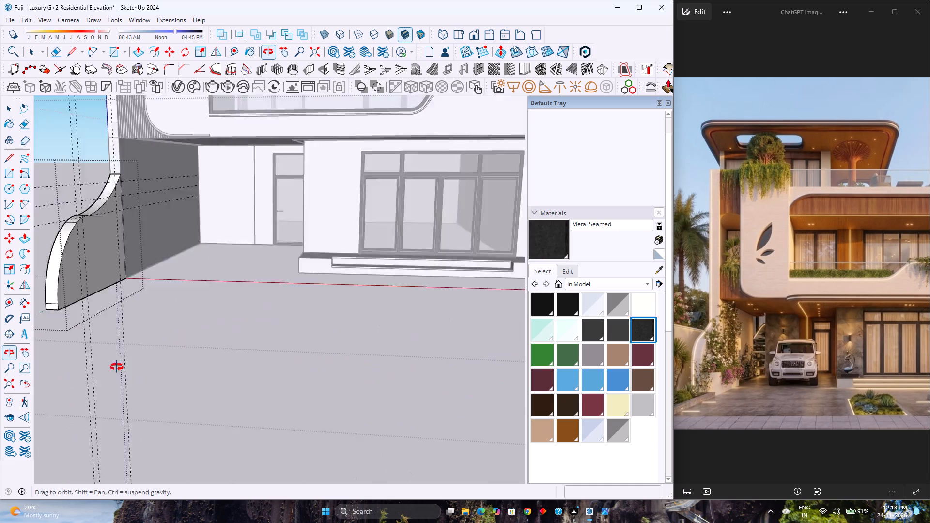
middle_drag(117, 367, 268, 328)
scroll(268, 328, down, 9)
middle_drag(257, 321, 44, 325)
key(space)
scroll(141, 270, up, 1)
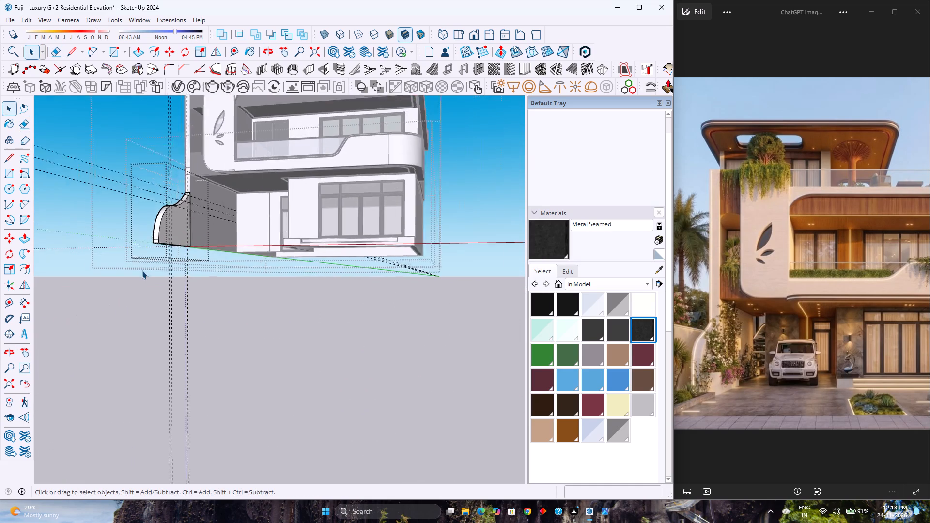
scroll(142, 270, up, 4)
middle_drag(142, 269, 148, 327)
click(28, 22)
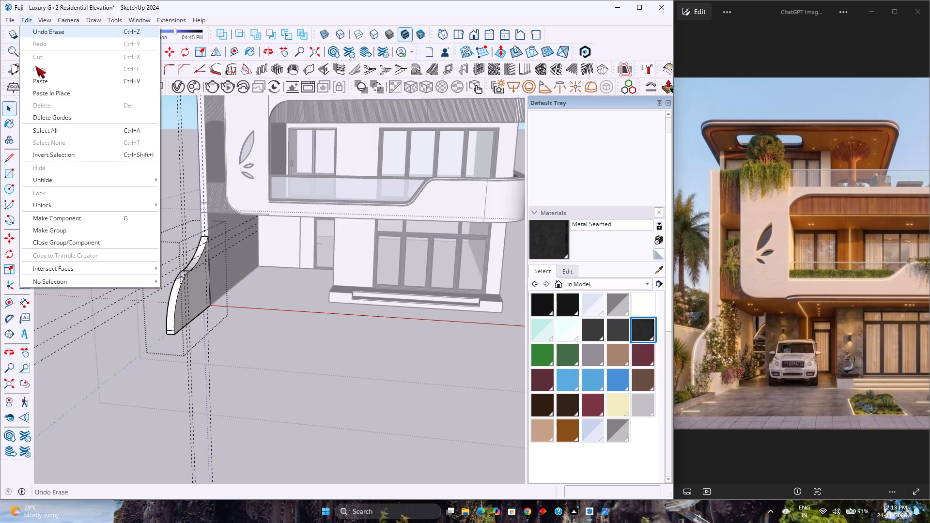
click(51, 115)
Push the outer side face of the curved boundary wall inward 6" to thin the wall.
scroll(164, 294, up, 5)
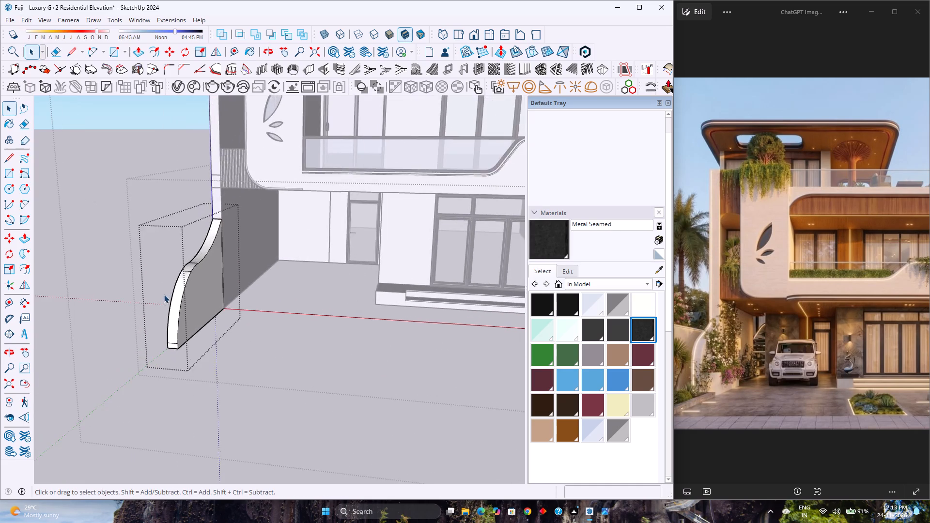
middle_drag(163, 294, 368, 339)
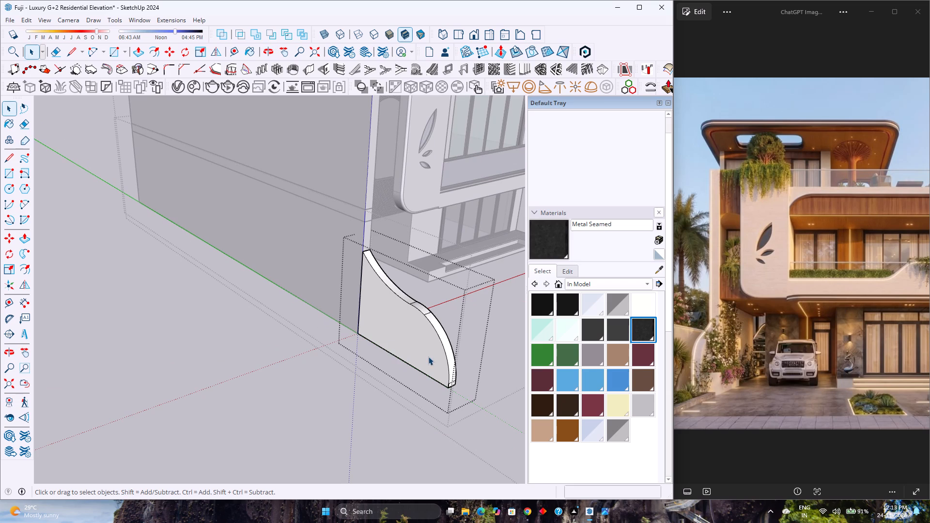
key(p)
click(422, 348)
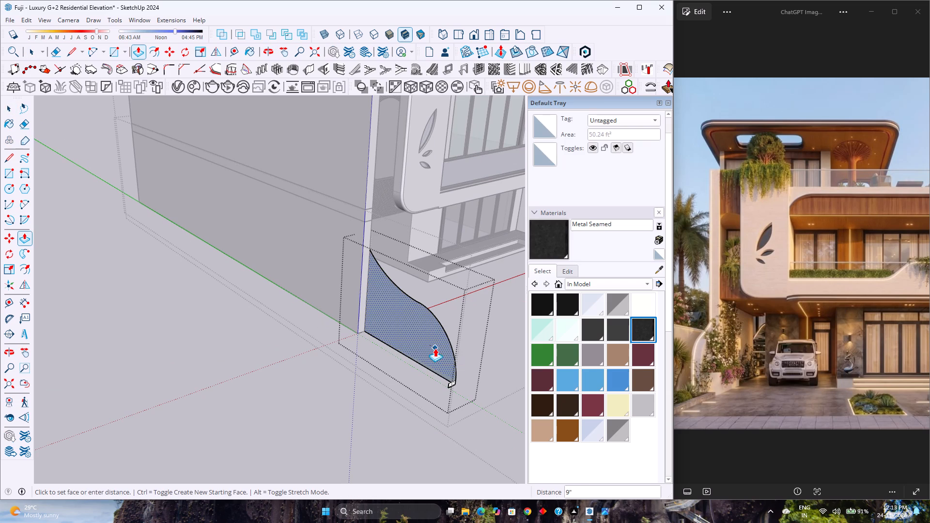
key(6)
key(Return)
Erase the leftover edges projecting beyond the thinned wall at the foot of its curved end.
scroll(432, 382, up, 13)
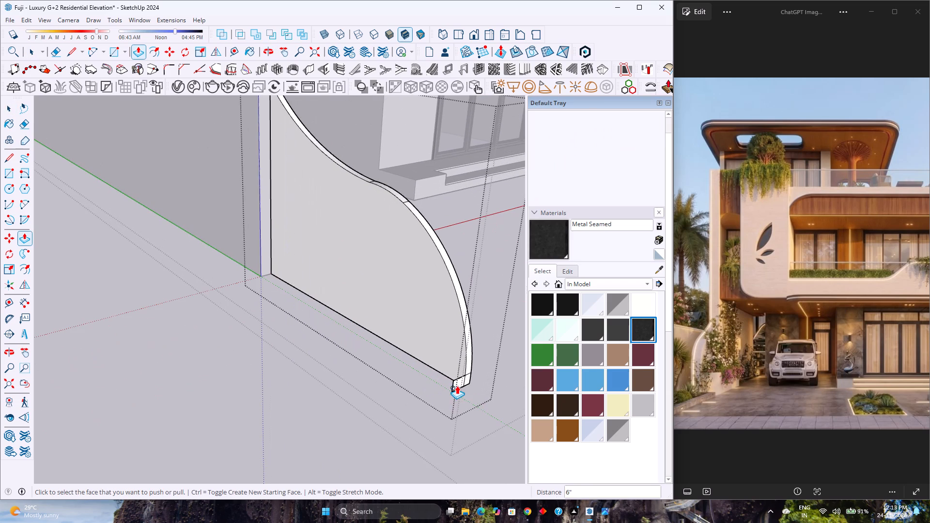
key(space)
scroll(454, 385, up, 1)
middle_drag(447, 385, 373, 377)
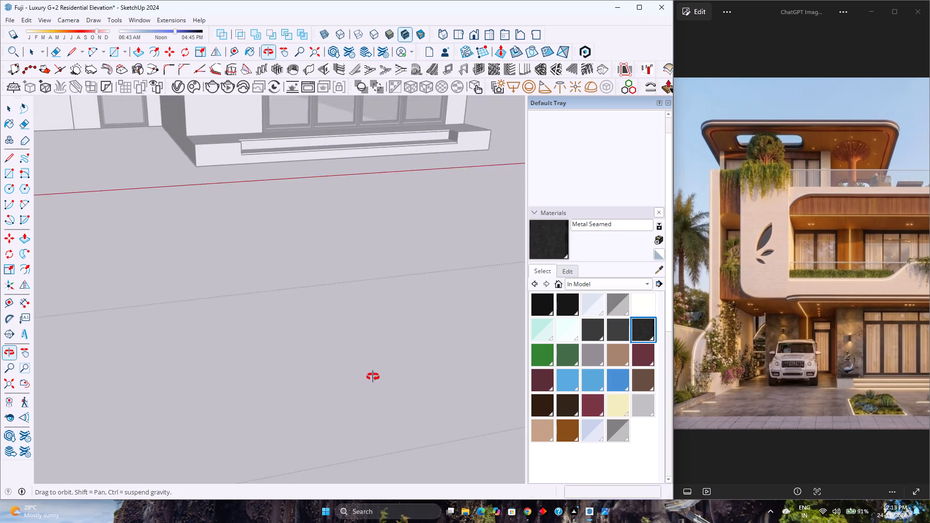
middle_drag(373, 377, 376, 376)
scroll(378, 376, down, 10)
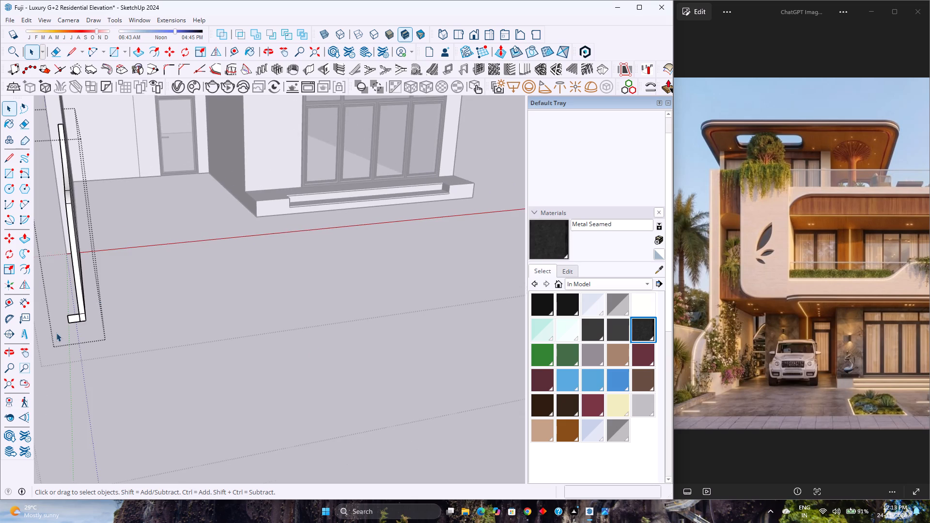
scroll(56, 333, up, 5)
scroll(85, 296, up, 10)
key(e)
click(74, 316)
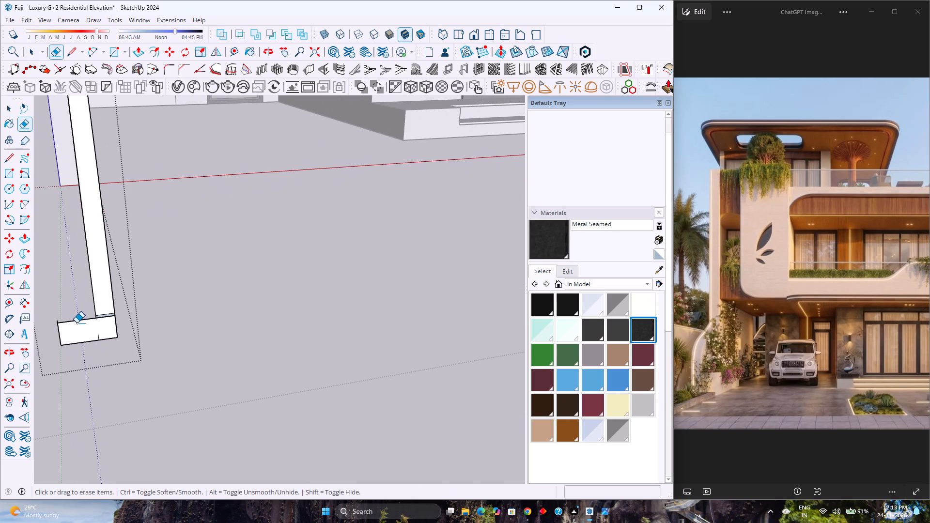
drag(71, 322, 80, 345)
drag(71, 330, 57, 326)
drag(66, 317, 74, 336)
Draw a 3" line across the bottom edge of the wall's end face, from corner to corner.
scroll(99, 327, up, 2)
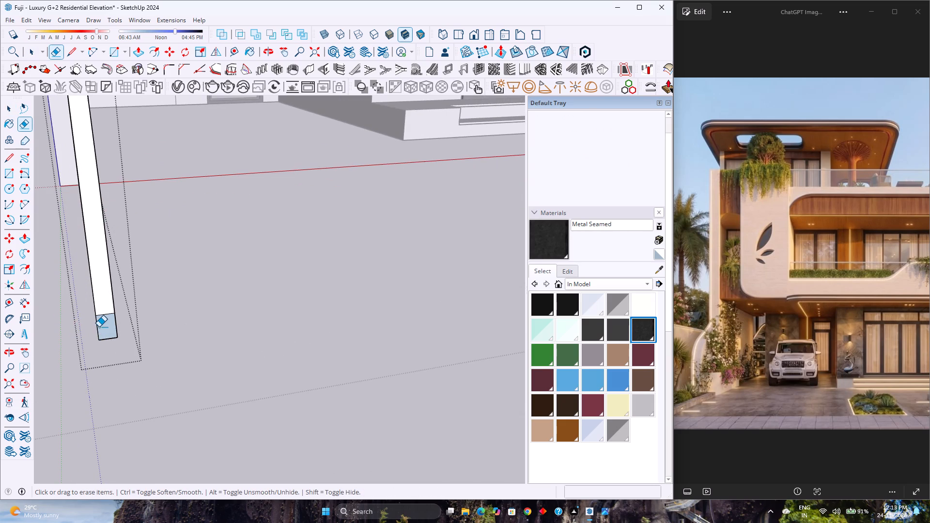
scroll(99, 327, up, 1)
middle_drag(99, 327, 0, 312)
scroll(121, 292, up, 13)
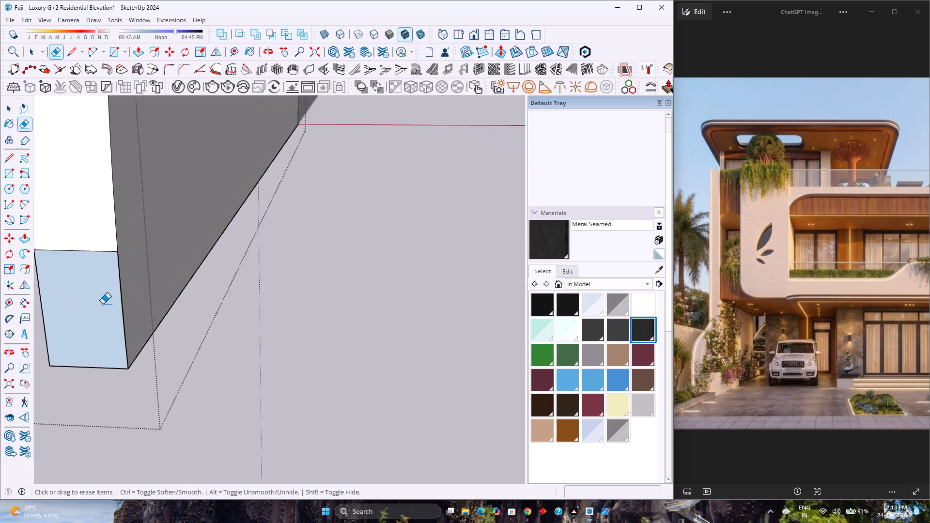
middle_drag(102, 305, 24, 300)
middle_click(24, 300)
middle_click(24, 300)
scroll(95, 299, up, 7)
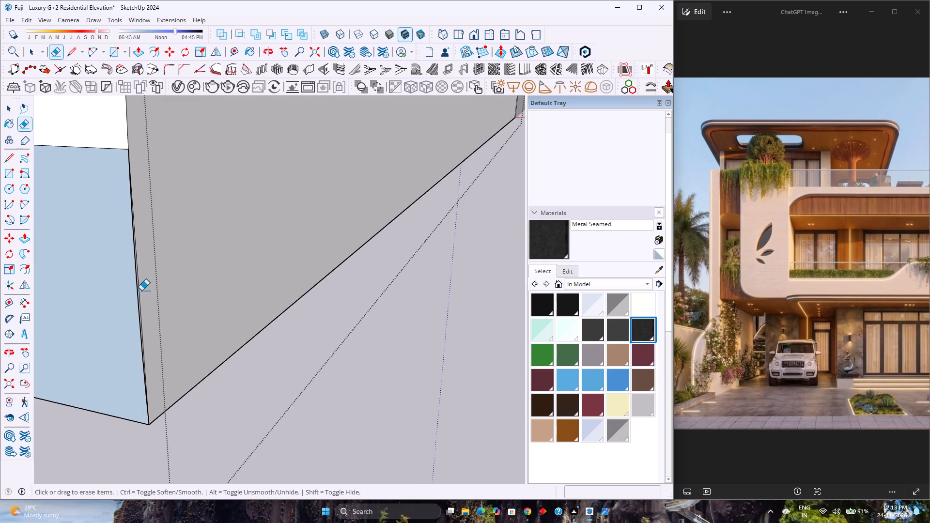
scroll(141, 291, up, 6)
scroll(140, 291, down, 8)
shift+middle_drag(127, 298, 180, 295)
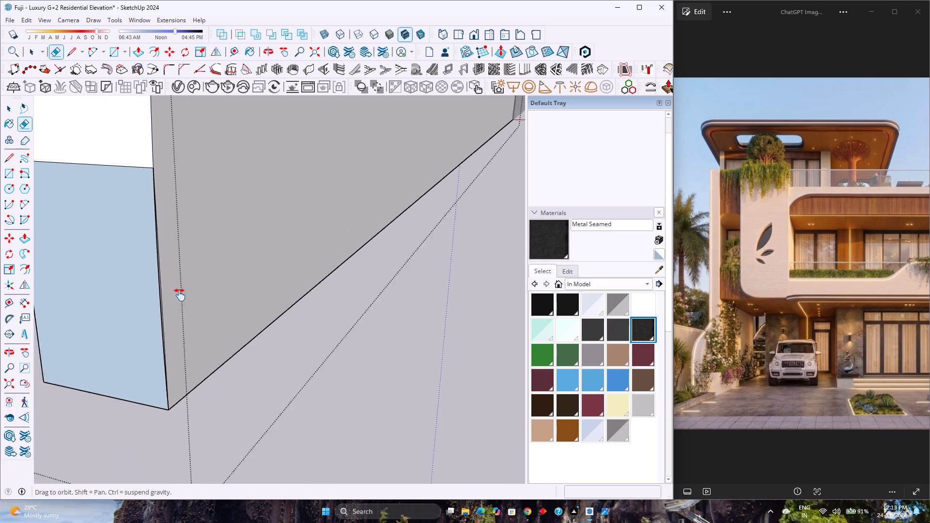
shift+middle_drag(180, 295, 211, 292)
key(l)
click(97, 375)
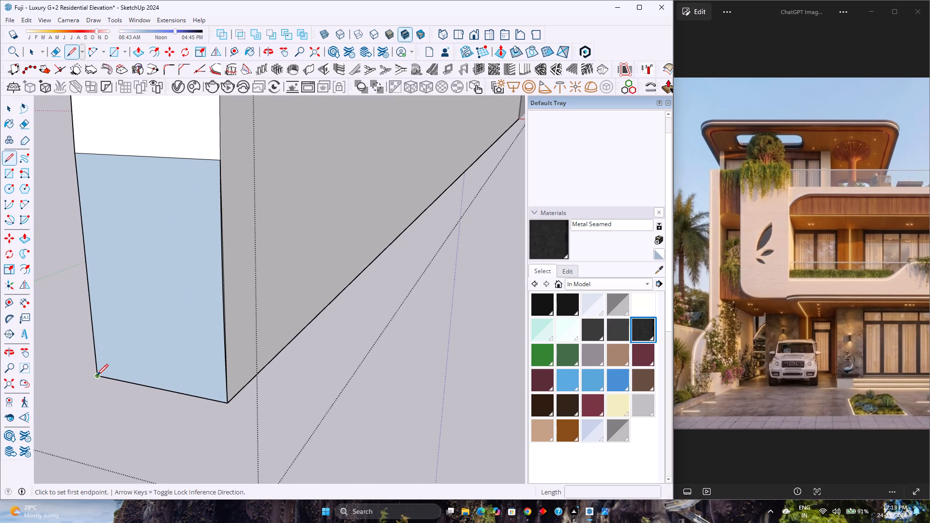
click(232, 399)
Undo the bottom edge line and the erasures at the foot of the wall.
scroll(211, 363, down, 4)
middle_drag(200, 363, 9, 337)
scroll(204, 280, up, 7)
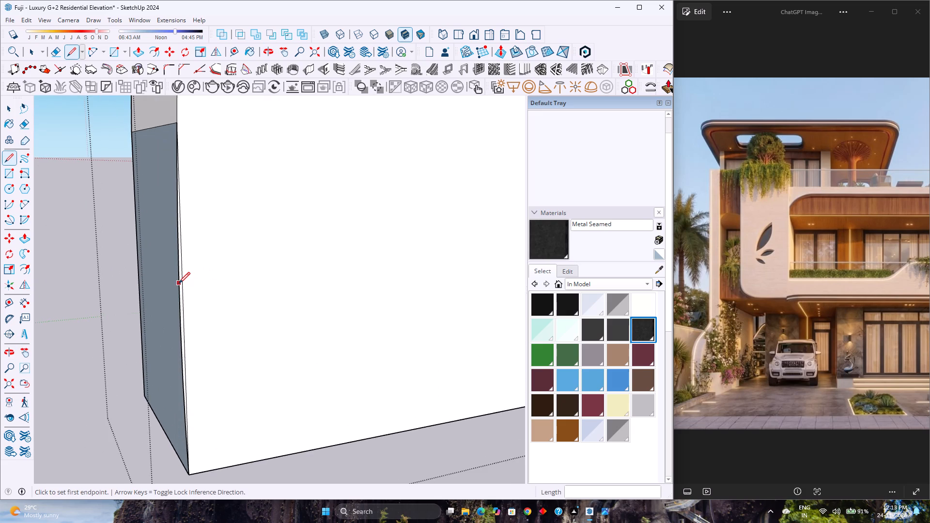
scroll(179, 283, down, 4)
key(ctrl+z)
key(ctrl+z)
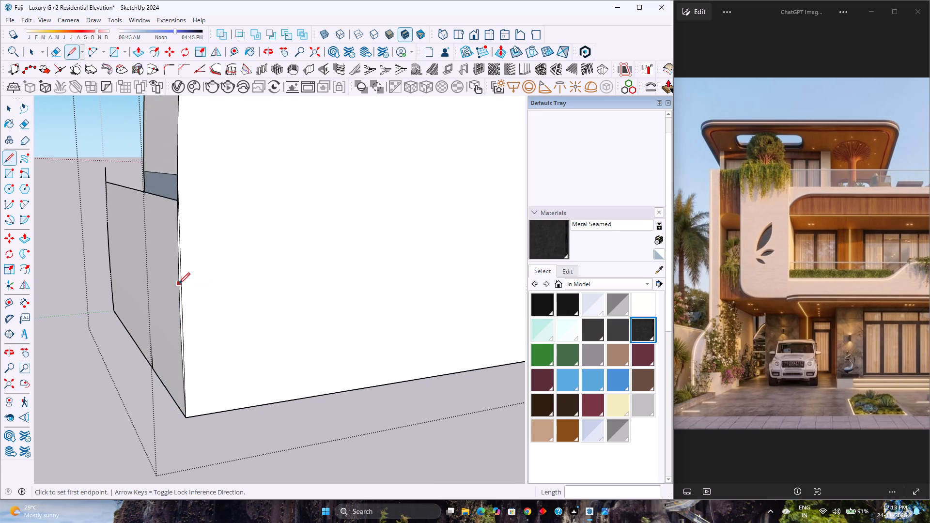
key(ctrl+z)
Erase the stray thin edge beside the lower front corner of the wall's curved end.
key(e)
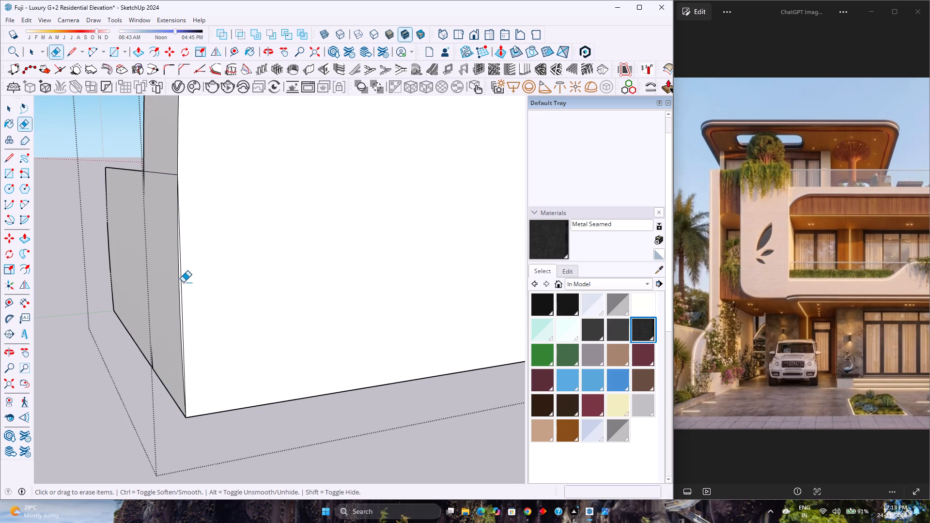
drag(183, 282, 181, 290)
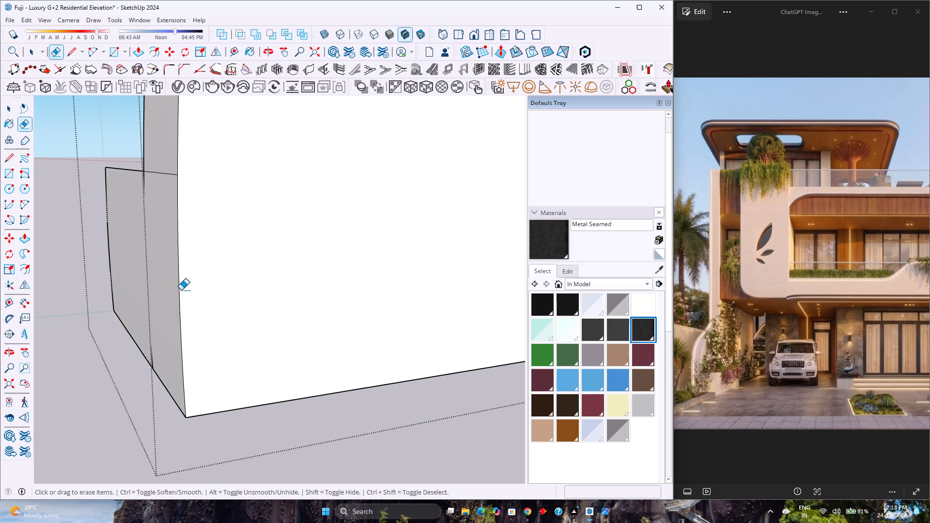
Undo the edits back to the uncut rectangular wall with its S-shaped profile line and construction guides.
scroll(181, 290, down, 4)
middle_drag(144, 252, 162, 255)
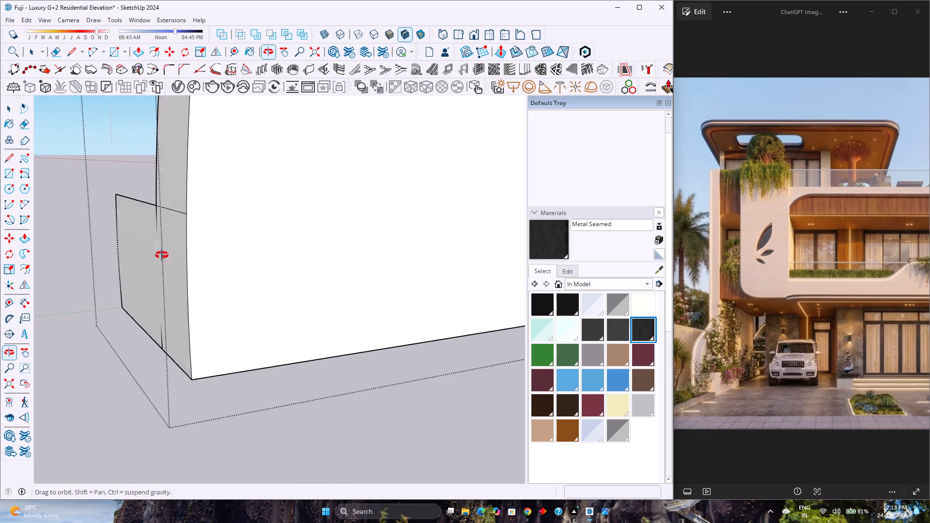
middle_drag(162, 255, 406, 281)
scroll(238, 273, up, 4)
key(ctrl+z)
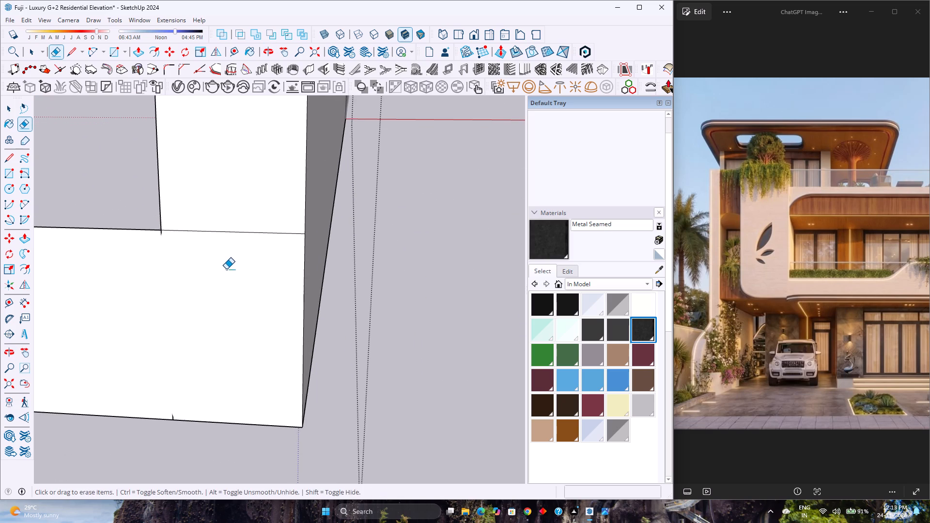
key(ctrl+z)
key(space)
scroll(220, 268, down, 20)
scroll(220, 268, down, 2)
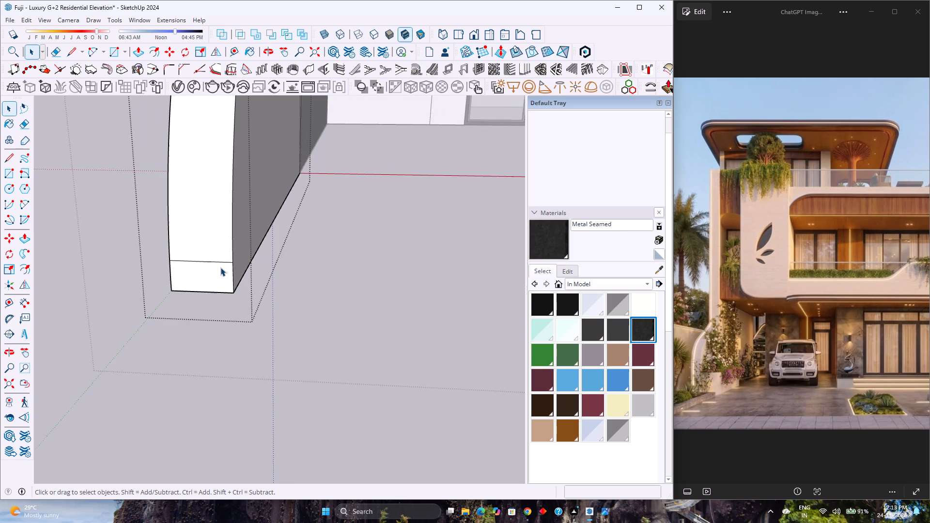
scroll(220, 267, down, 4)
key(ctrl+z)
key(ctrl+z)
key(ctrl+z)
key(ctrl+z)
ctrl+scroll(219, 267, down, 2)
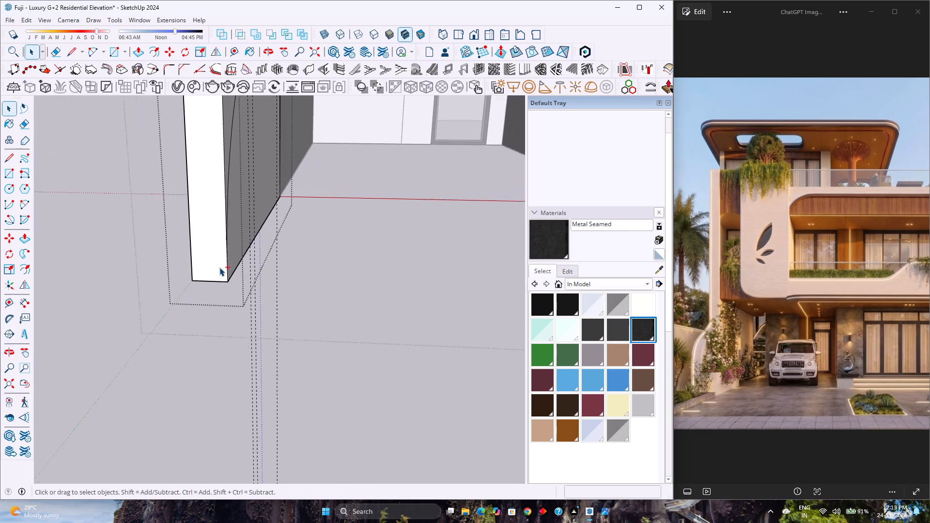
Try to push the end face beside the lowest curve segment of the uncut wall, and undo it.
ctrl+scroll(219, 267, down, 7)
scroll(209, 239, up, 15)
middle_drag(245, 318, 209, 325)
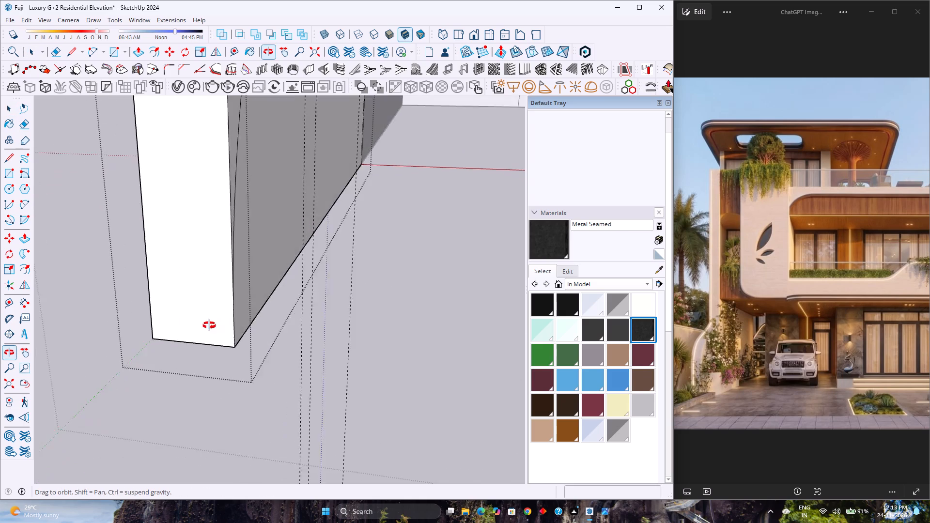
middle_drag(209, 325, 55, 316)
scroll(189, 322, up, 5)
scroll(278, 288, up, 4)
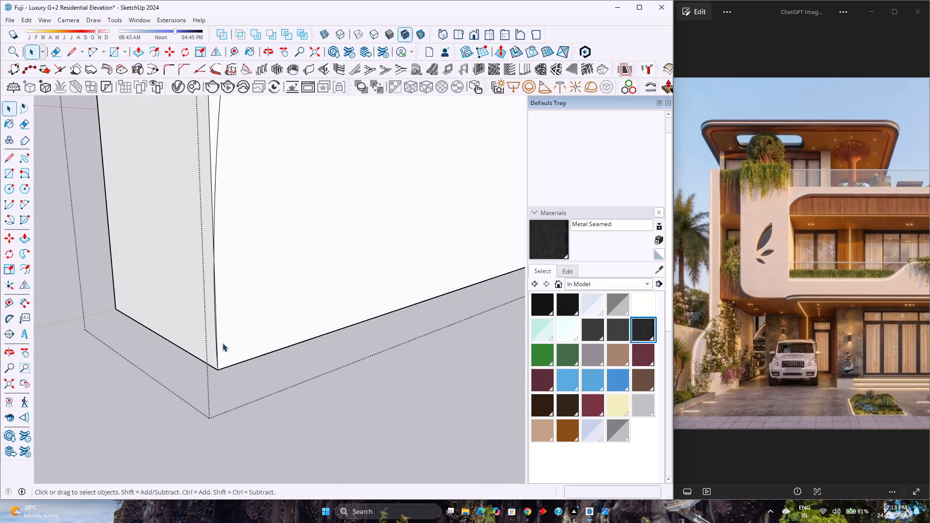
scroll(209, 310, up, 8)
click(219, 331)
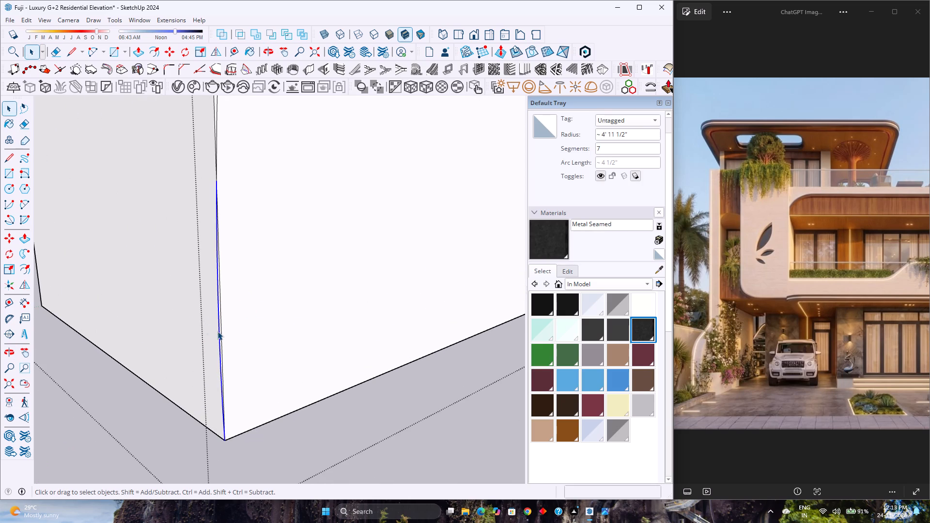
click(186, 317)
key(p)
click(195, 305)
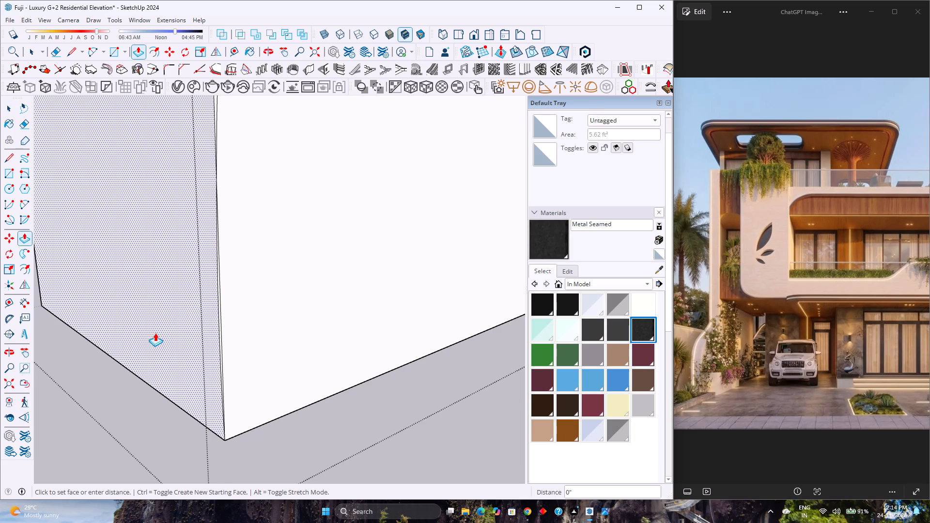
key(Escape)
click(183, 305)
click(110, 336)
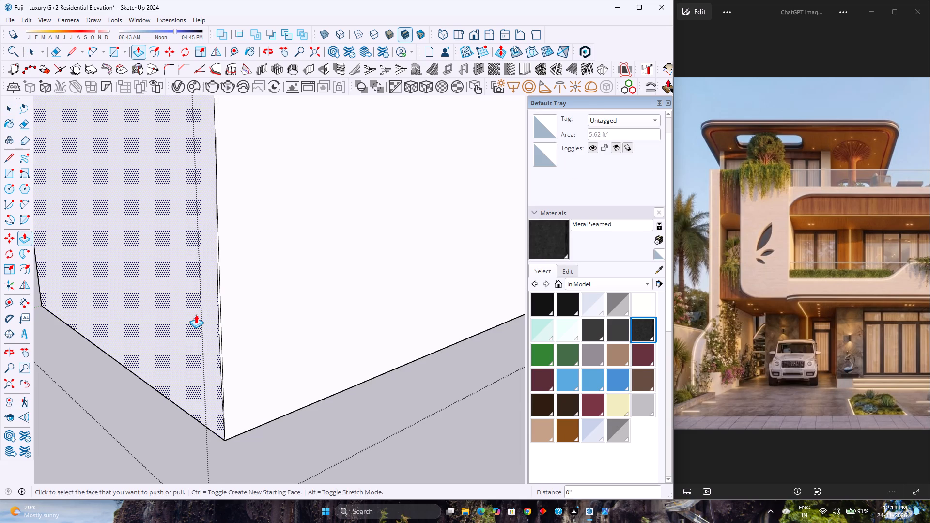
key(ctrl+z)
Erase the short leftover curve segment beside the vertical edge at the uncut wall's lower corner.
scroll(206, 266, down, 11)
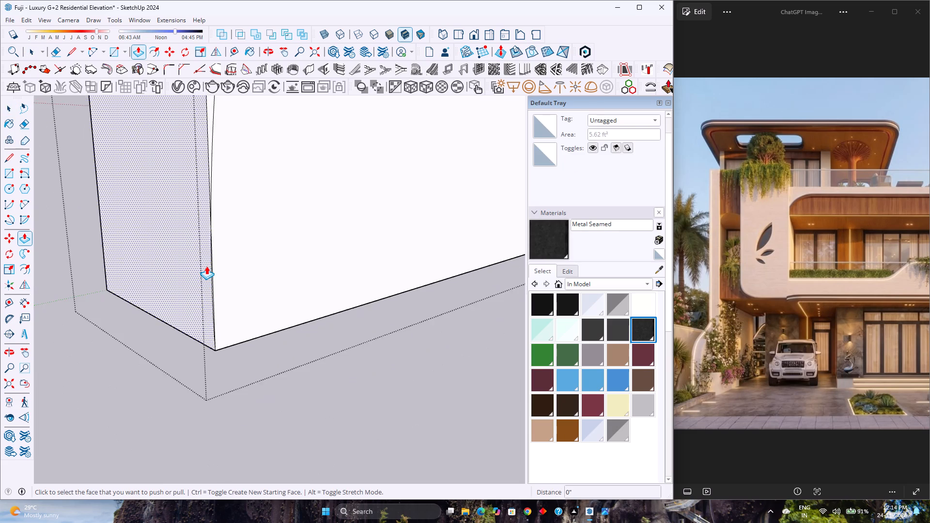
scroll(206, 266, down, 7)
scroll(206, 266, up, 1)
scroll(206, 266, down, 20)
scroll(206, 266, down, 4)
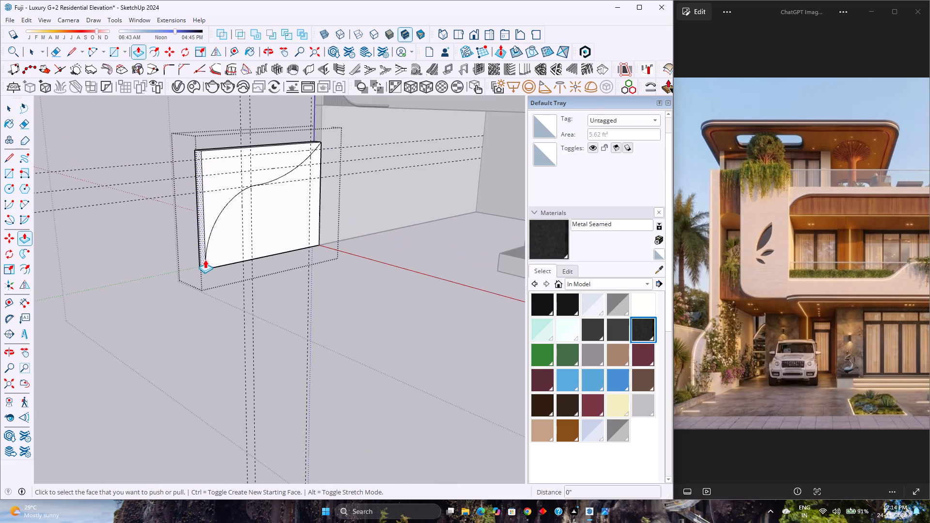
shift+middle_drag(252, 172, 242, 222)
scroll(197, 280, up, 10)
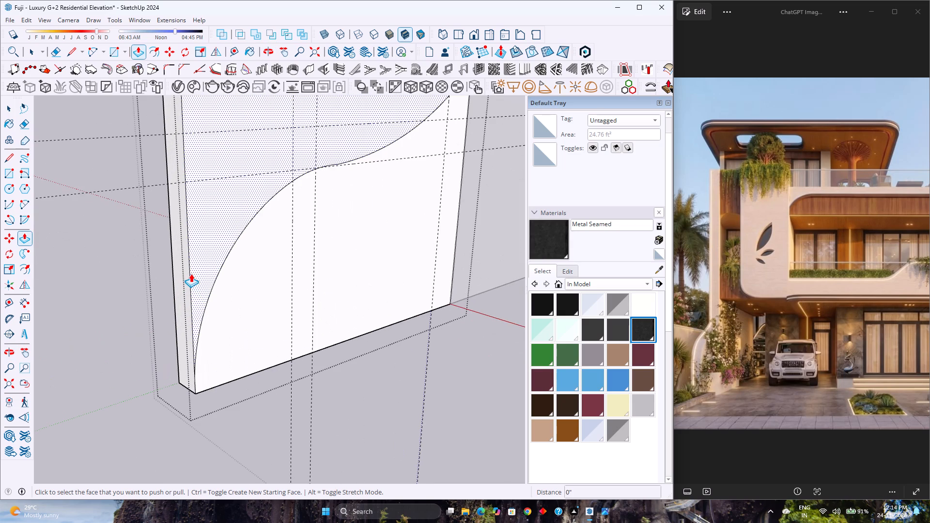
scroll(188, 374, up, 12)
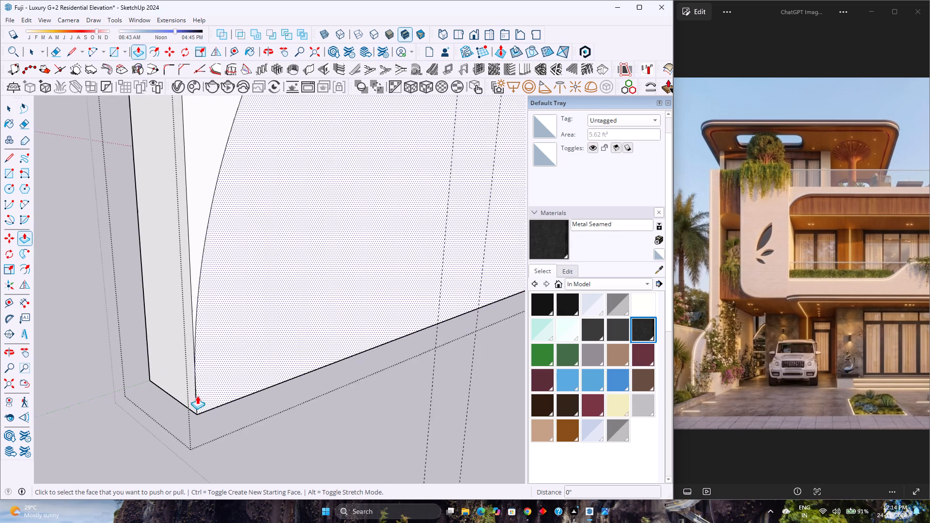
scroll(197, 396, up, 9)
scroll(186, 407, down, 1)
scroll(186, 408, up, 4)
key(e)
scroll(210, 403, up, 4)
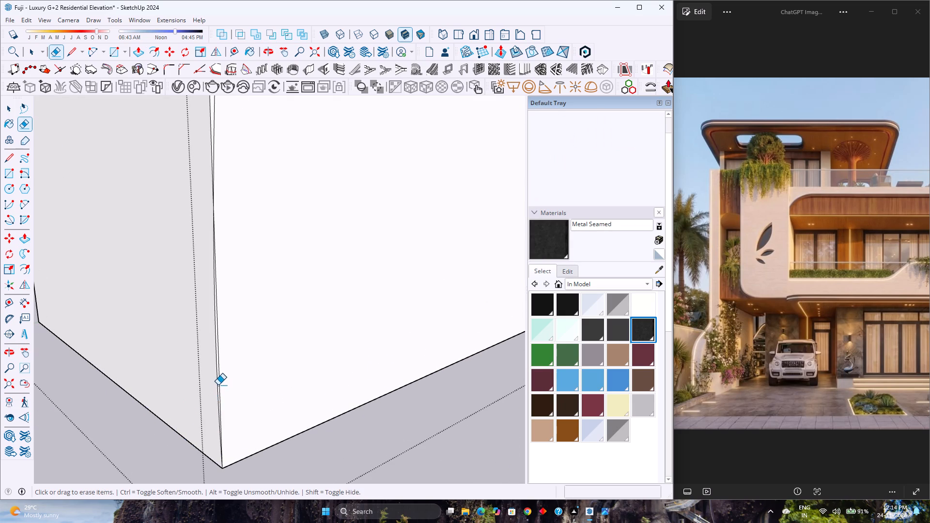
click(216, 385)
click(218, 385)
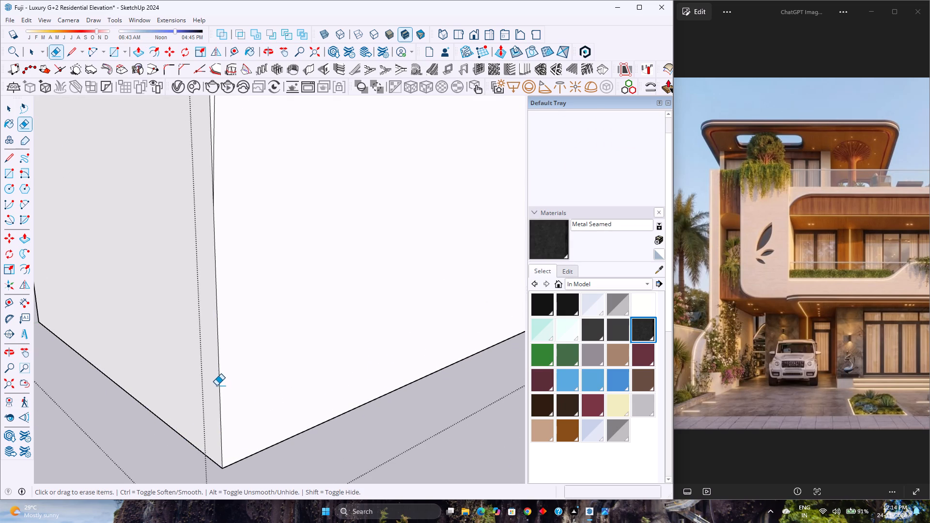
Push the waste face above the S-curve 9" through the wall to cut away the upper part.
scroll(217, 385, down, 5)
scroll(211, 380, down, 20)
scroll(211, 380, down, 8)
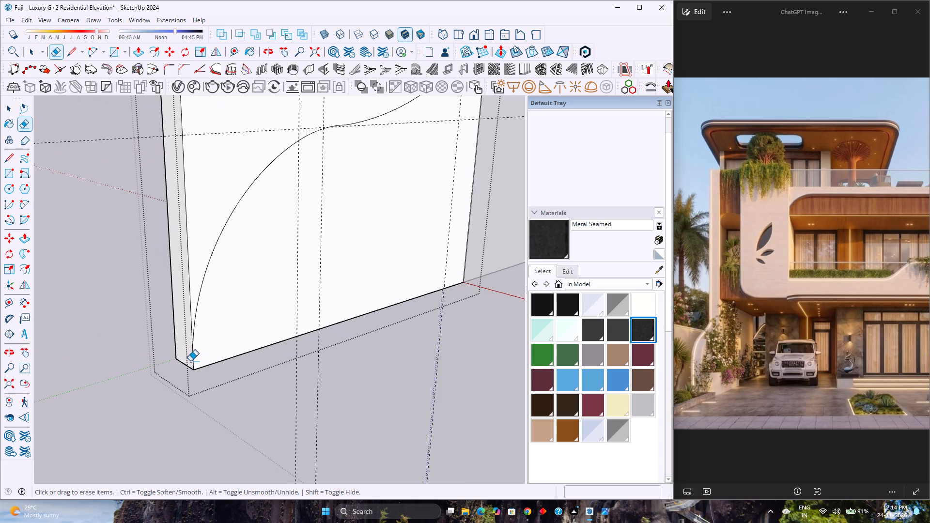
key(p)
click(206, 238)
click(164, 234)
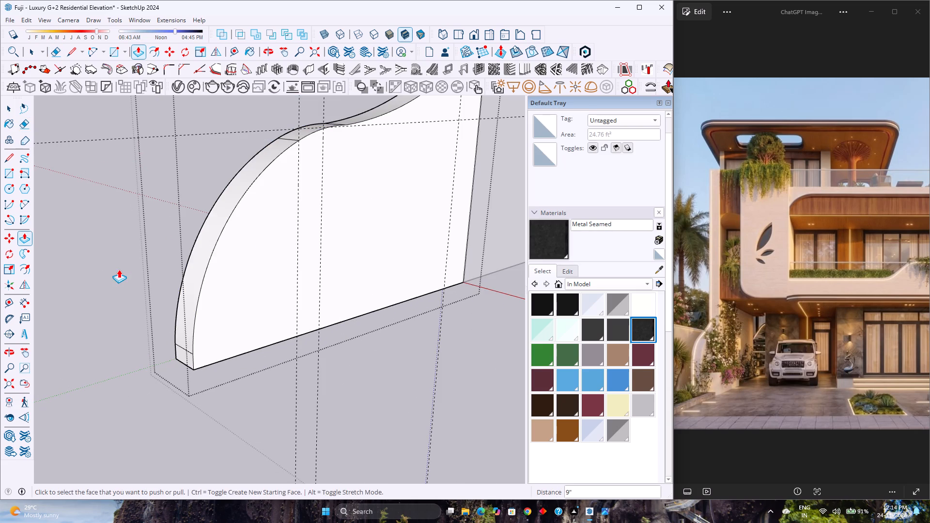
Push the curved wall's large side face inward 6" to thin the wall.
middle_drag(120, 271, 468, 354)
click(291, 346)
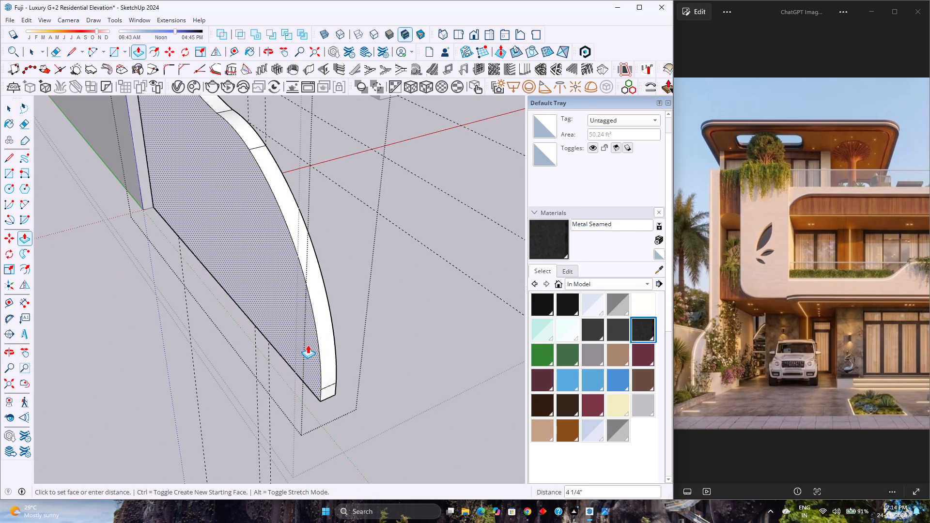
key(6)
key(Return)
scroll(304, 345, down, 4)
key(space)
scroll(372, 403, down, 1)
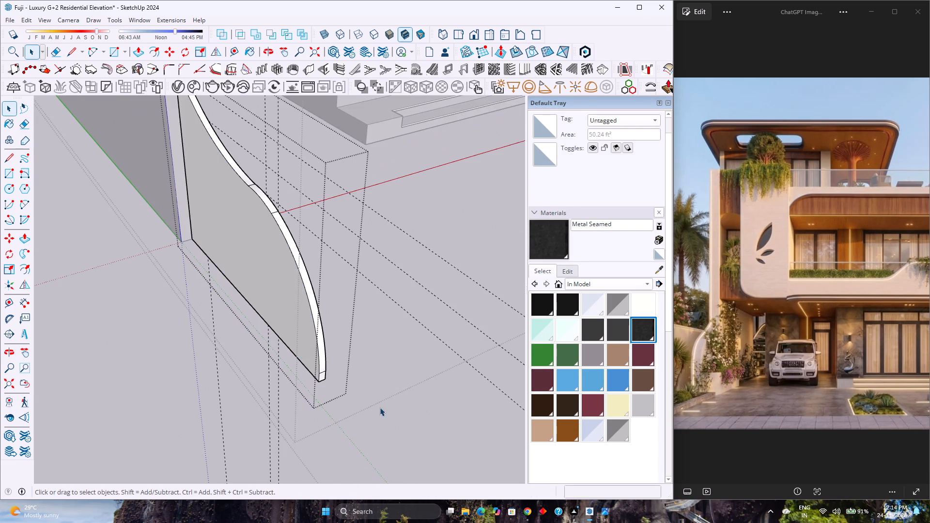
Delete all construction guides around the curved wall.
middle_drag(377, 408, 8, 307)
scroll(211, 281, down, 4)
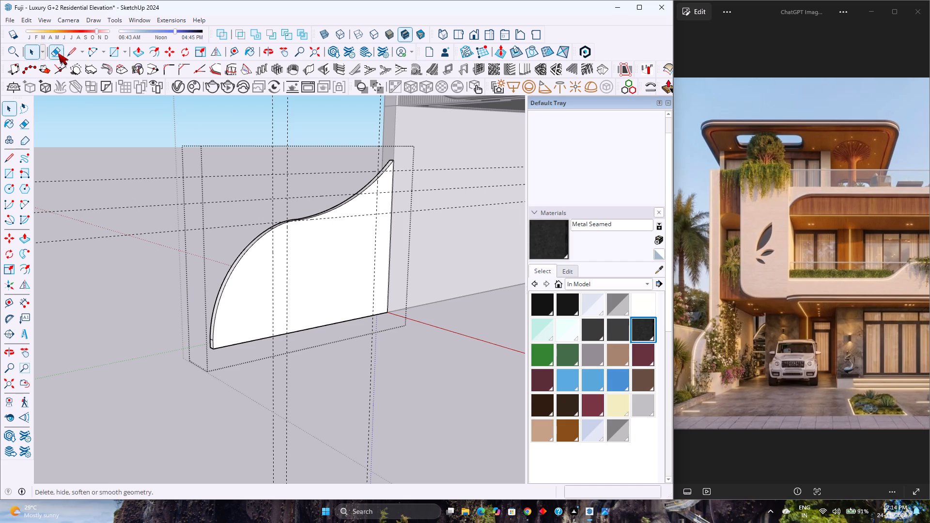
click(24, 20)
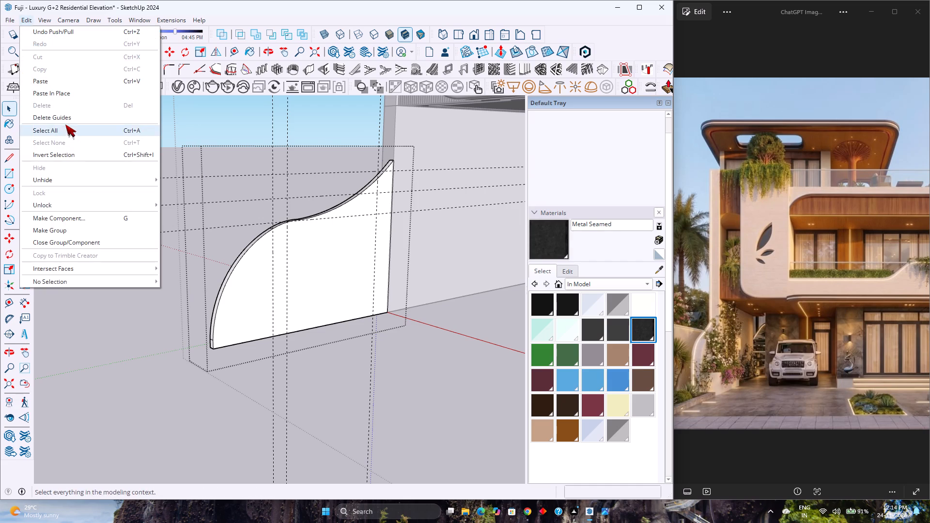
click(63, 121)
Pull the curved wall's outer side face outward 3" to thicken it, and close the wall group.
scroll(92, 165, down, 8)
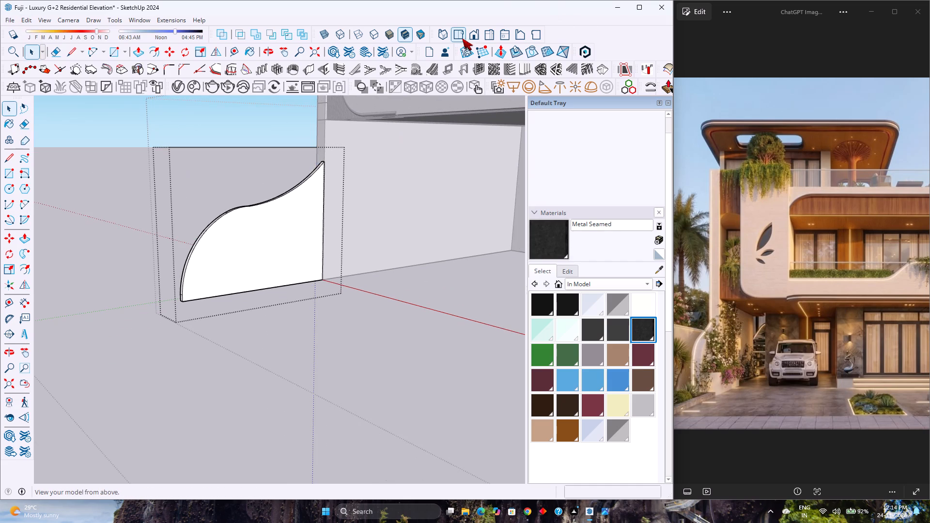
click(468, 38)
scroll(290, 246, down, 1)
middle_drag(322, 253, 221, 281)
scroll(260, 273, down, 2)
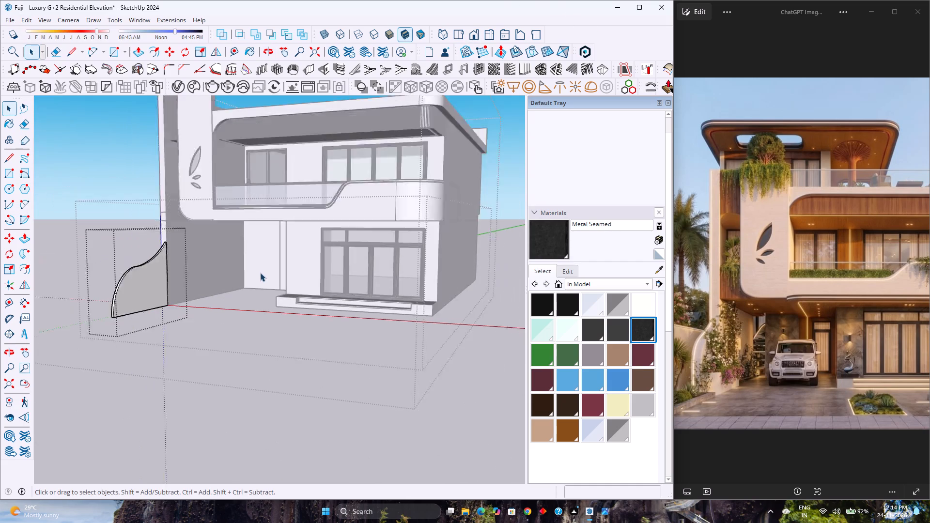
scroll(260, 273, down, 2)
scroll(274, 251, up, 4)
shift+middle_drag(271, 255, 305, 280)
middle_drag(53, 324, 225, 365)
scroll(399, 362, up, 3)
shift+middle_drag(380, 358, 237, 305)
scroll(302, 332, up, 8)
key(p)
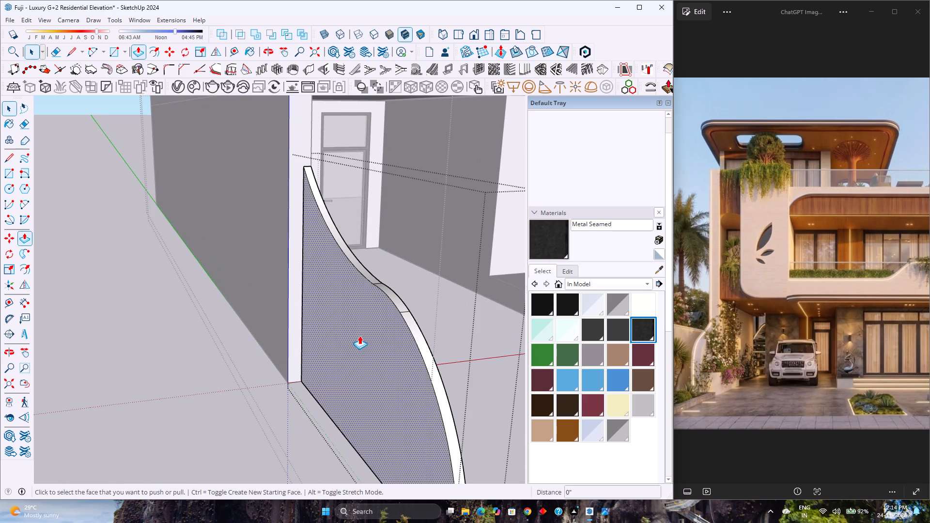
click(359, 335)
key(3)
key(Return)
scroll(301, 326, down, 5)
key(space)
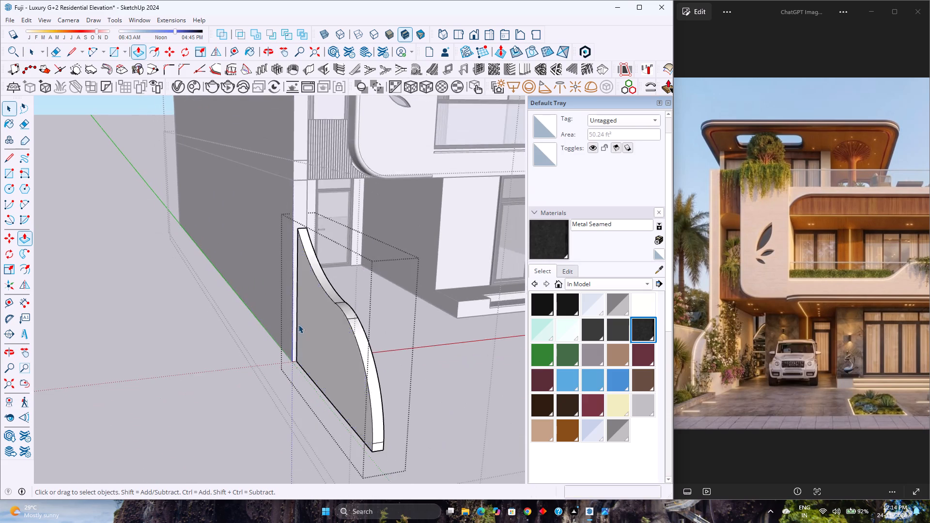
scroll(298, 324, down, 6)
key(Escape)
scroll(297, 324, down, 5)
middle_drag(296, 325, 201, 304)
scroll(201, 304, up, 1)
click(261, 400)
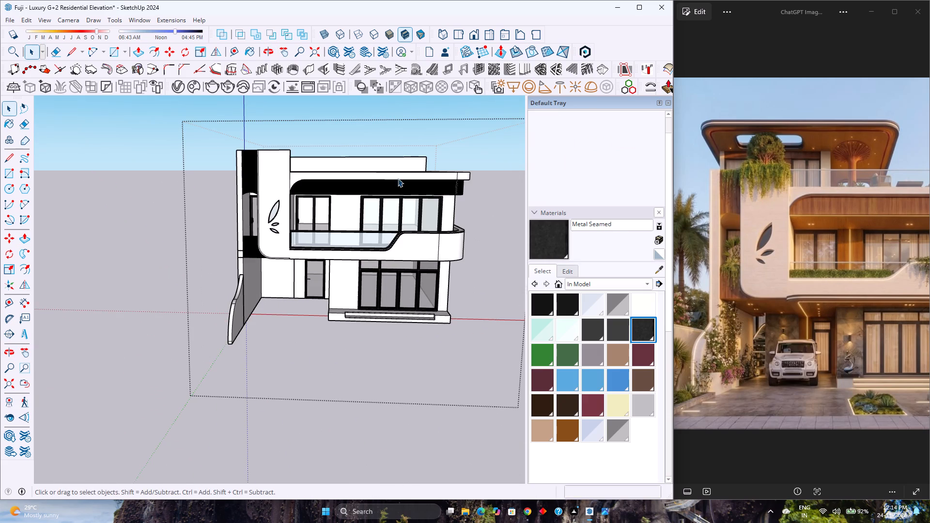
Switch to the front view of the house and save the model.
click(476, 39)
key(ctrl+s)
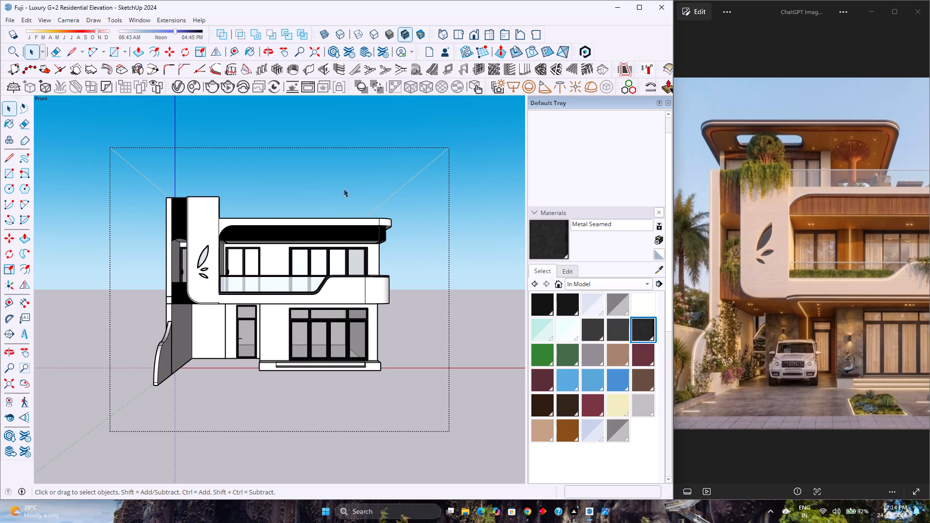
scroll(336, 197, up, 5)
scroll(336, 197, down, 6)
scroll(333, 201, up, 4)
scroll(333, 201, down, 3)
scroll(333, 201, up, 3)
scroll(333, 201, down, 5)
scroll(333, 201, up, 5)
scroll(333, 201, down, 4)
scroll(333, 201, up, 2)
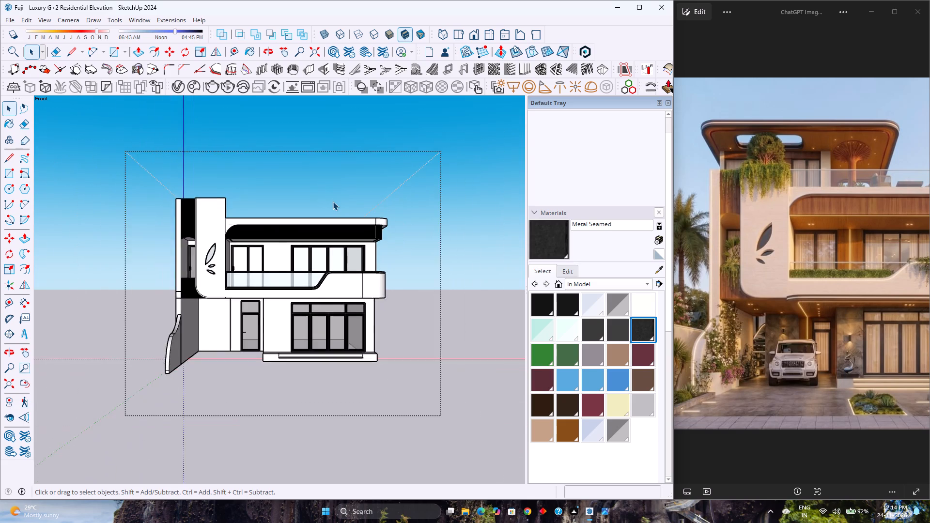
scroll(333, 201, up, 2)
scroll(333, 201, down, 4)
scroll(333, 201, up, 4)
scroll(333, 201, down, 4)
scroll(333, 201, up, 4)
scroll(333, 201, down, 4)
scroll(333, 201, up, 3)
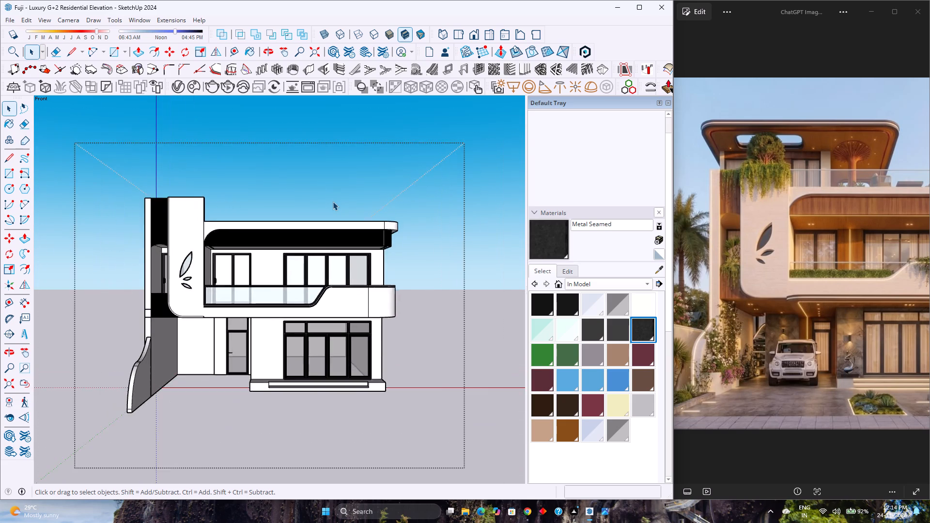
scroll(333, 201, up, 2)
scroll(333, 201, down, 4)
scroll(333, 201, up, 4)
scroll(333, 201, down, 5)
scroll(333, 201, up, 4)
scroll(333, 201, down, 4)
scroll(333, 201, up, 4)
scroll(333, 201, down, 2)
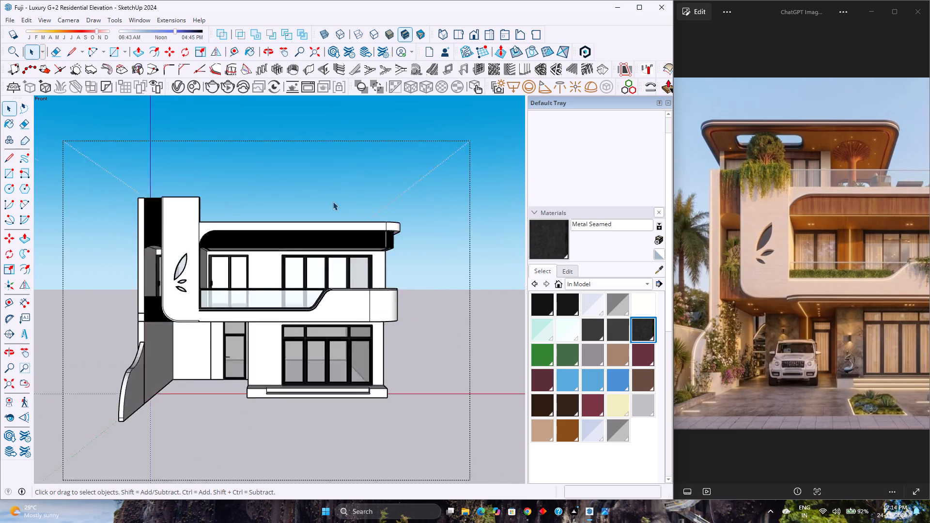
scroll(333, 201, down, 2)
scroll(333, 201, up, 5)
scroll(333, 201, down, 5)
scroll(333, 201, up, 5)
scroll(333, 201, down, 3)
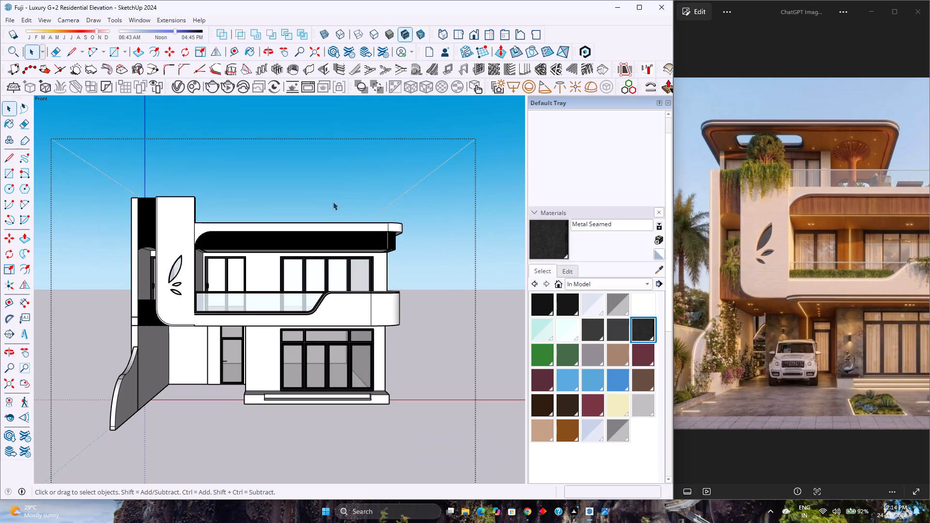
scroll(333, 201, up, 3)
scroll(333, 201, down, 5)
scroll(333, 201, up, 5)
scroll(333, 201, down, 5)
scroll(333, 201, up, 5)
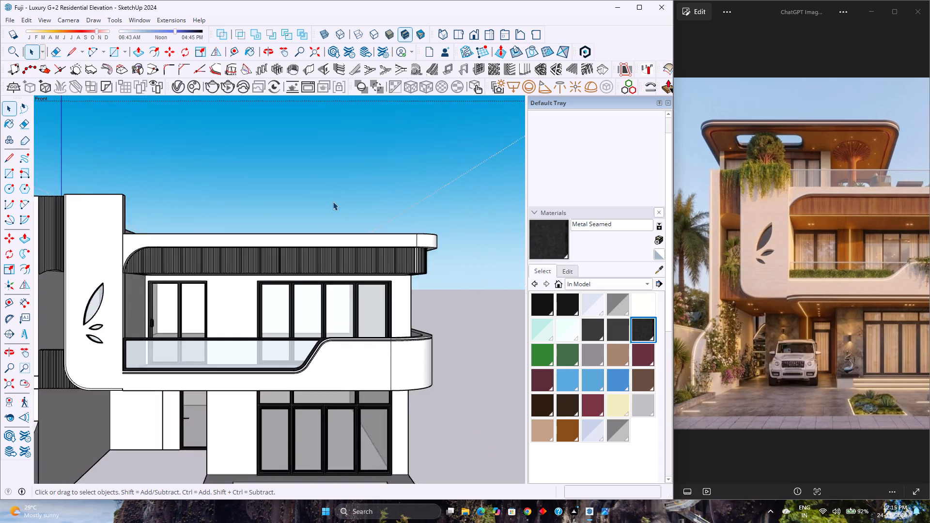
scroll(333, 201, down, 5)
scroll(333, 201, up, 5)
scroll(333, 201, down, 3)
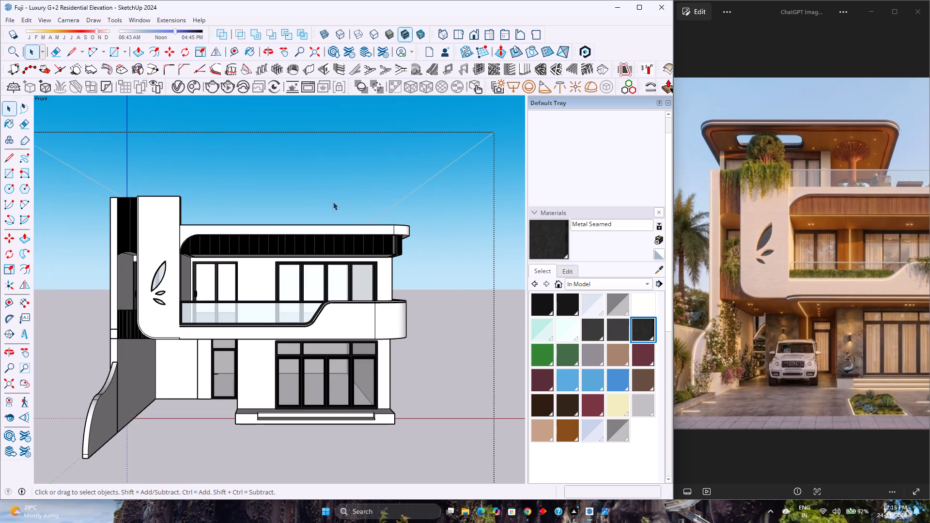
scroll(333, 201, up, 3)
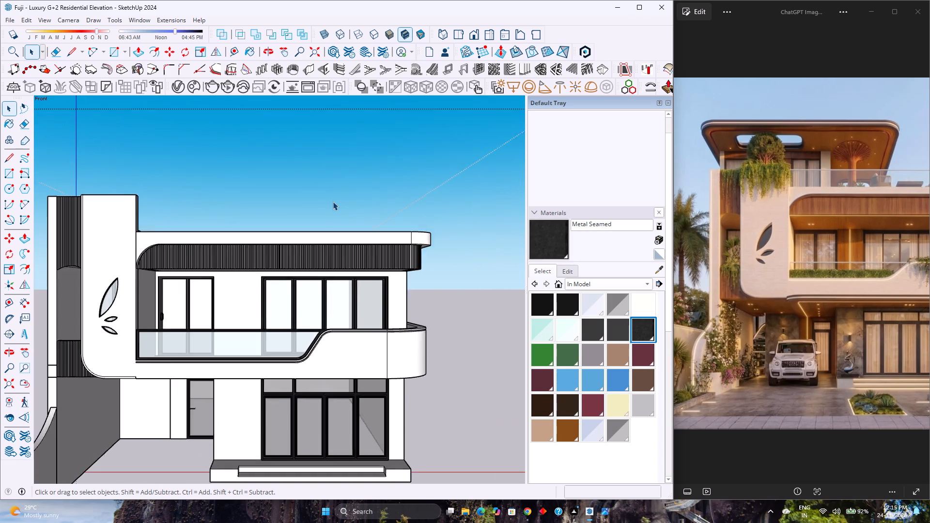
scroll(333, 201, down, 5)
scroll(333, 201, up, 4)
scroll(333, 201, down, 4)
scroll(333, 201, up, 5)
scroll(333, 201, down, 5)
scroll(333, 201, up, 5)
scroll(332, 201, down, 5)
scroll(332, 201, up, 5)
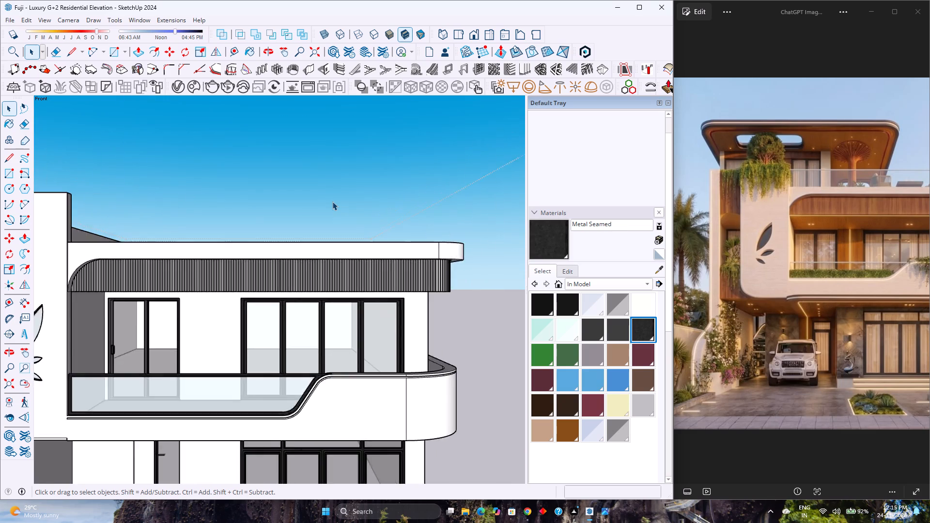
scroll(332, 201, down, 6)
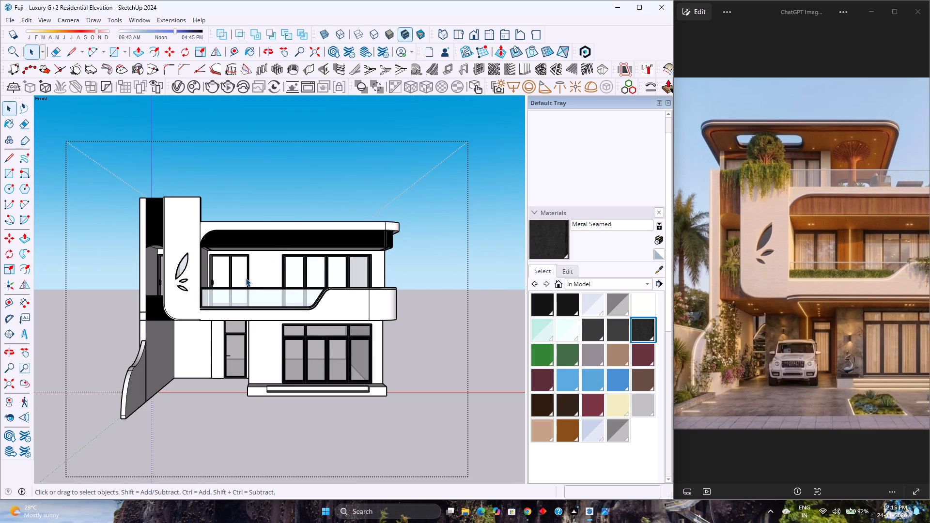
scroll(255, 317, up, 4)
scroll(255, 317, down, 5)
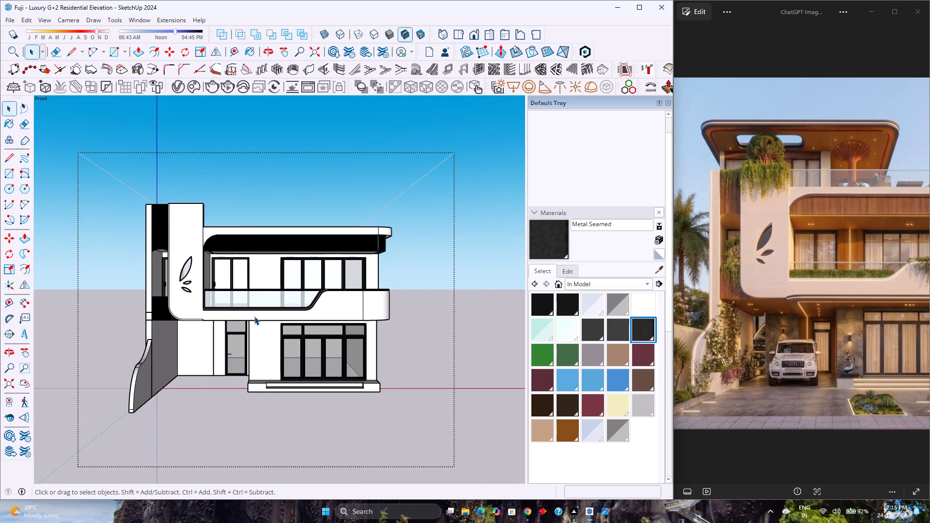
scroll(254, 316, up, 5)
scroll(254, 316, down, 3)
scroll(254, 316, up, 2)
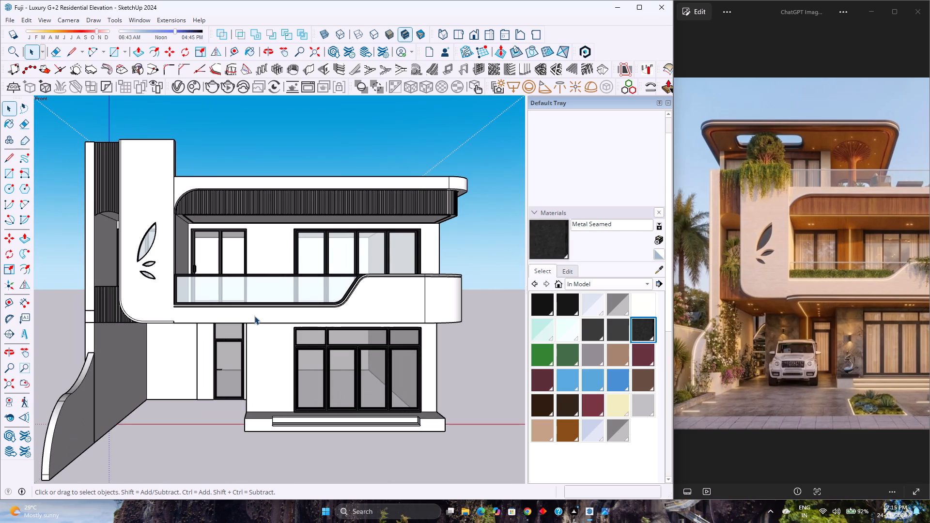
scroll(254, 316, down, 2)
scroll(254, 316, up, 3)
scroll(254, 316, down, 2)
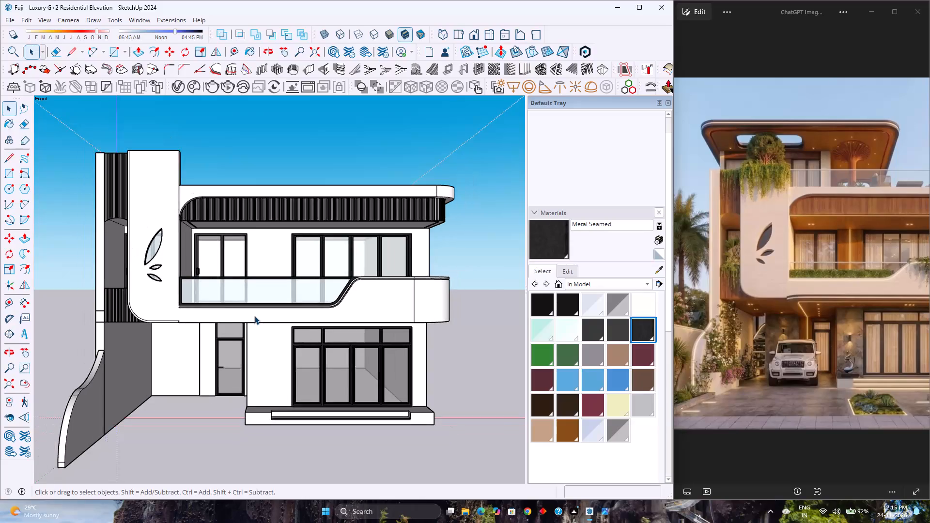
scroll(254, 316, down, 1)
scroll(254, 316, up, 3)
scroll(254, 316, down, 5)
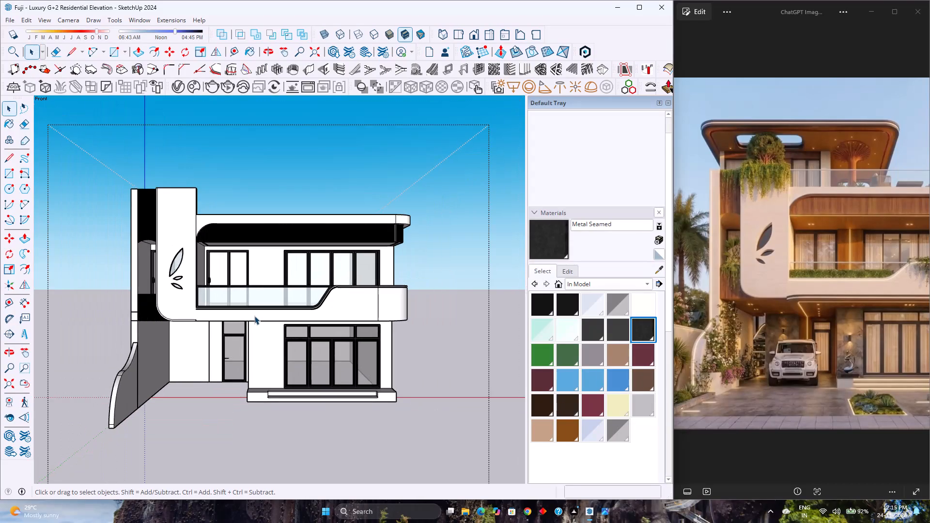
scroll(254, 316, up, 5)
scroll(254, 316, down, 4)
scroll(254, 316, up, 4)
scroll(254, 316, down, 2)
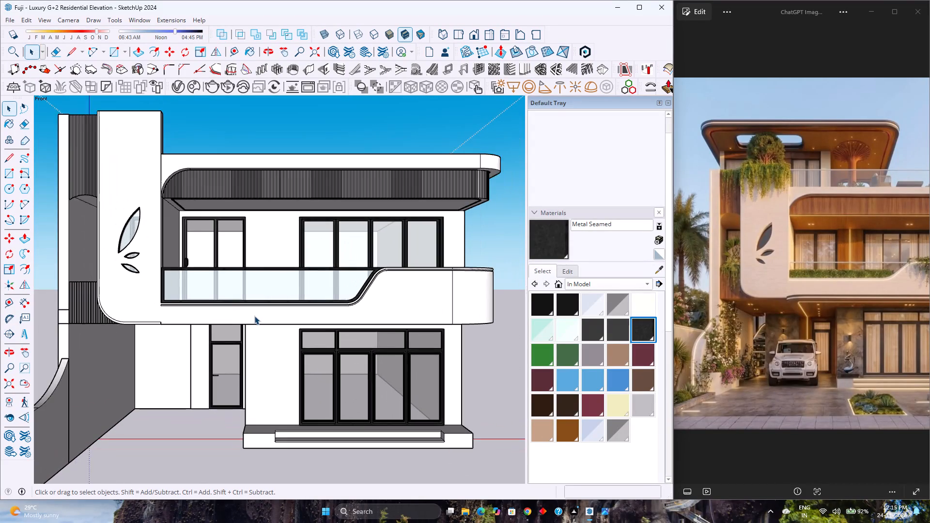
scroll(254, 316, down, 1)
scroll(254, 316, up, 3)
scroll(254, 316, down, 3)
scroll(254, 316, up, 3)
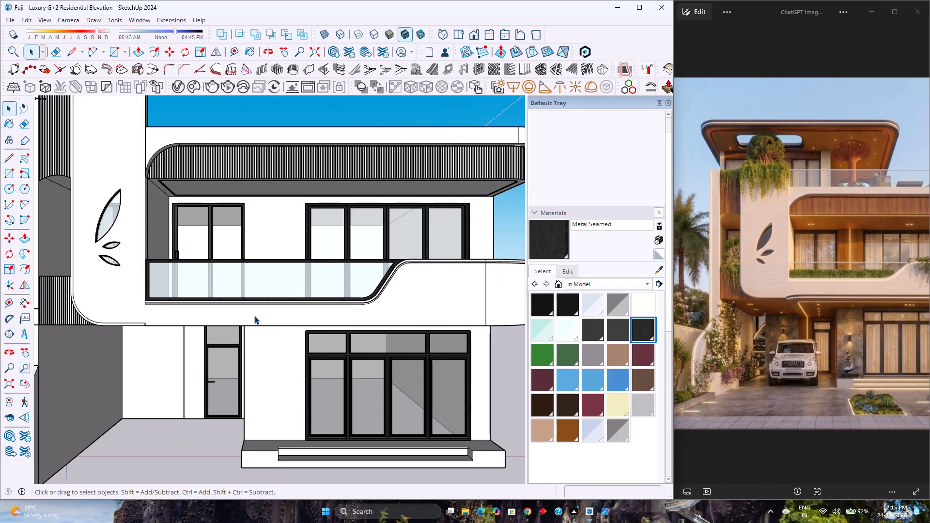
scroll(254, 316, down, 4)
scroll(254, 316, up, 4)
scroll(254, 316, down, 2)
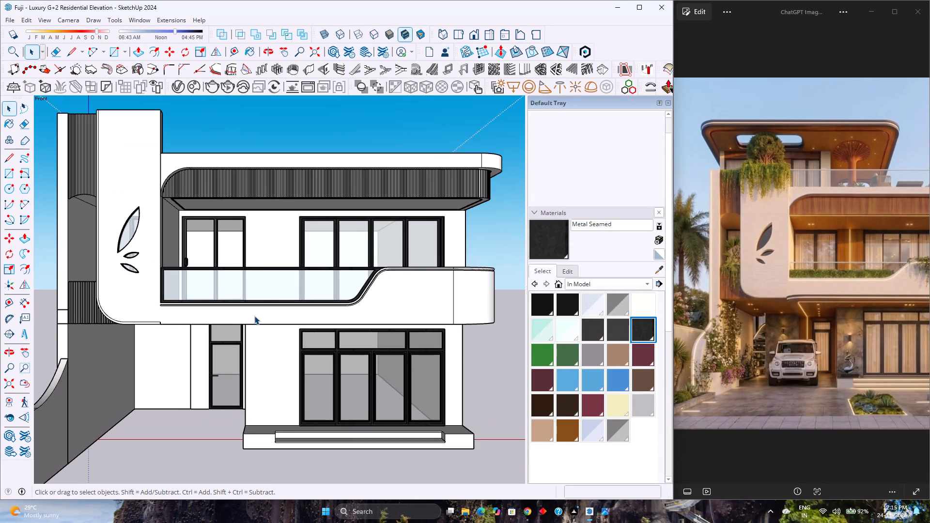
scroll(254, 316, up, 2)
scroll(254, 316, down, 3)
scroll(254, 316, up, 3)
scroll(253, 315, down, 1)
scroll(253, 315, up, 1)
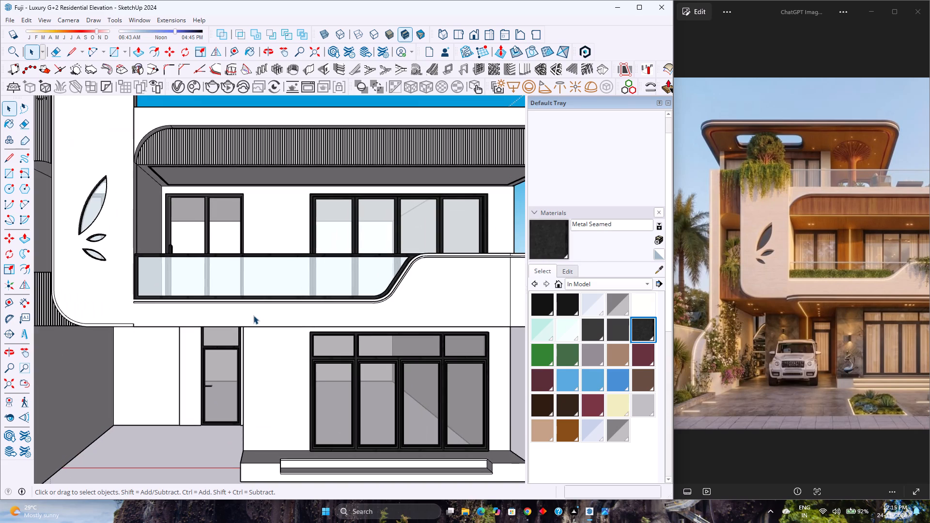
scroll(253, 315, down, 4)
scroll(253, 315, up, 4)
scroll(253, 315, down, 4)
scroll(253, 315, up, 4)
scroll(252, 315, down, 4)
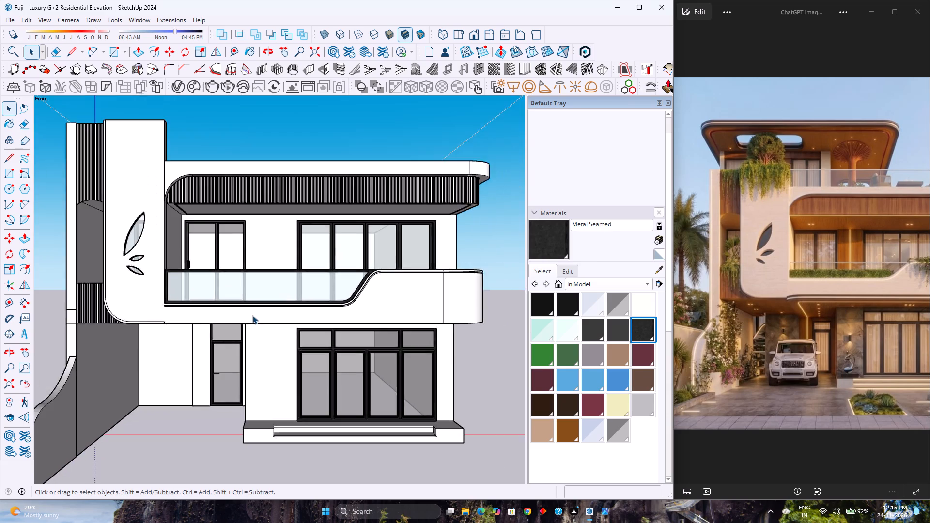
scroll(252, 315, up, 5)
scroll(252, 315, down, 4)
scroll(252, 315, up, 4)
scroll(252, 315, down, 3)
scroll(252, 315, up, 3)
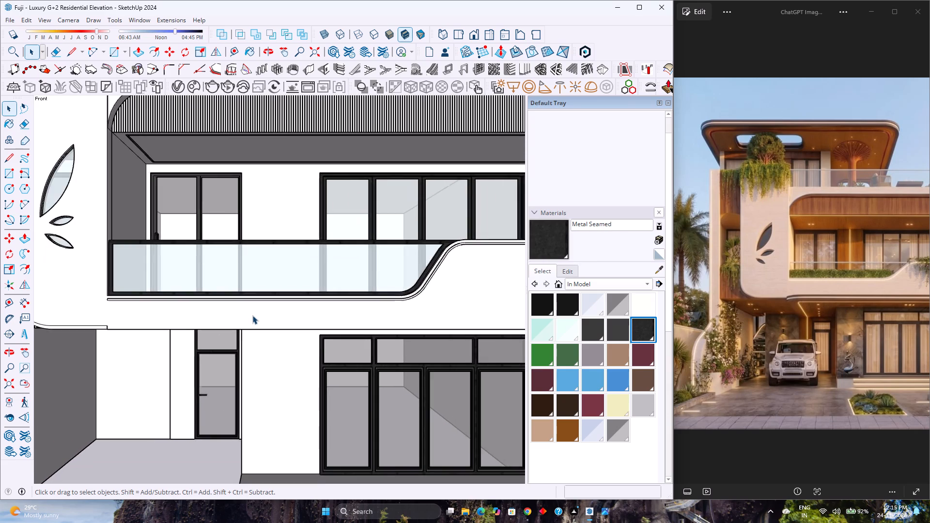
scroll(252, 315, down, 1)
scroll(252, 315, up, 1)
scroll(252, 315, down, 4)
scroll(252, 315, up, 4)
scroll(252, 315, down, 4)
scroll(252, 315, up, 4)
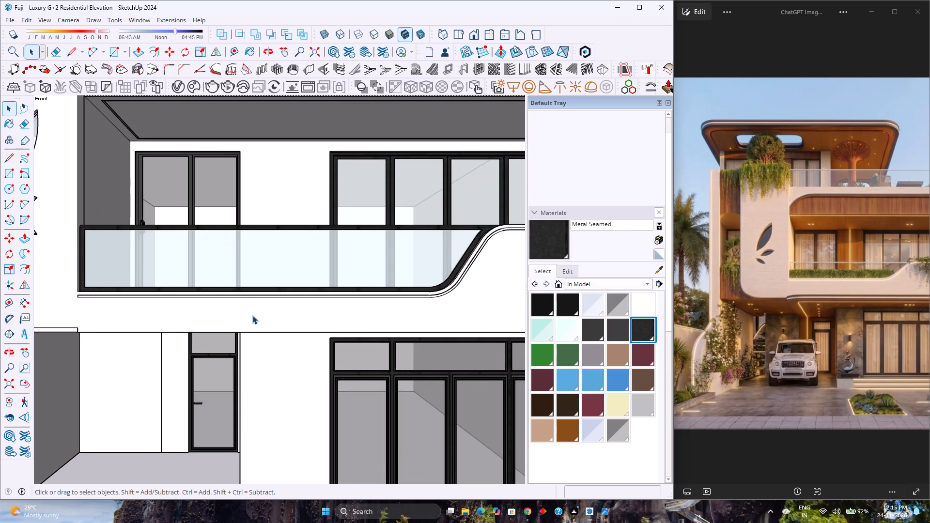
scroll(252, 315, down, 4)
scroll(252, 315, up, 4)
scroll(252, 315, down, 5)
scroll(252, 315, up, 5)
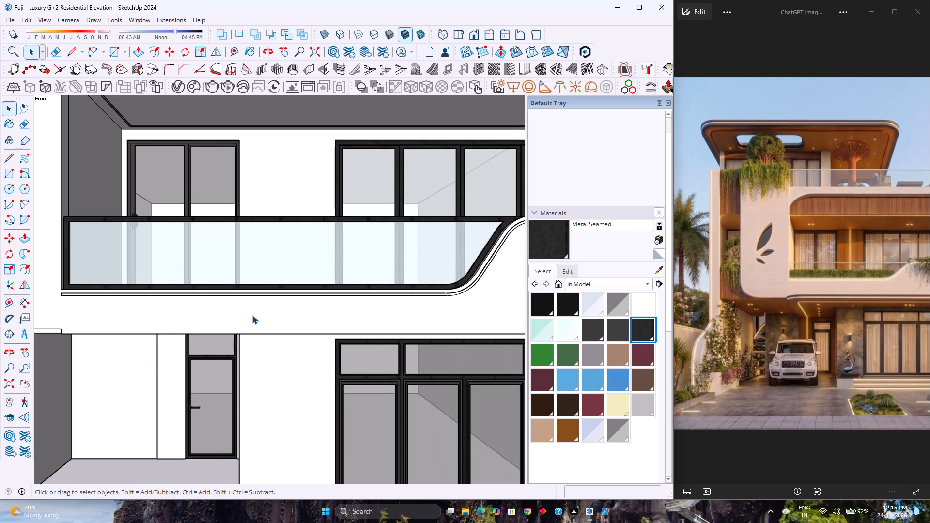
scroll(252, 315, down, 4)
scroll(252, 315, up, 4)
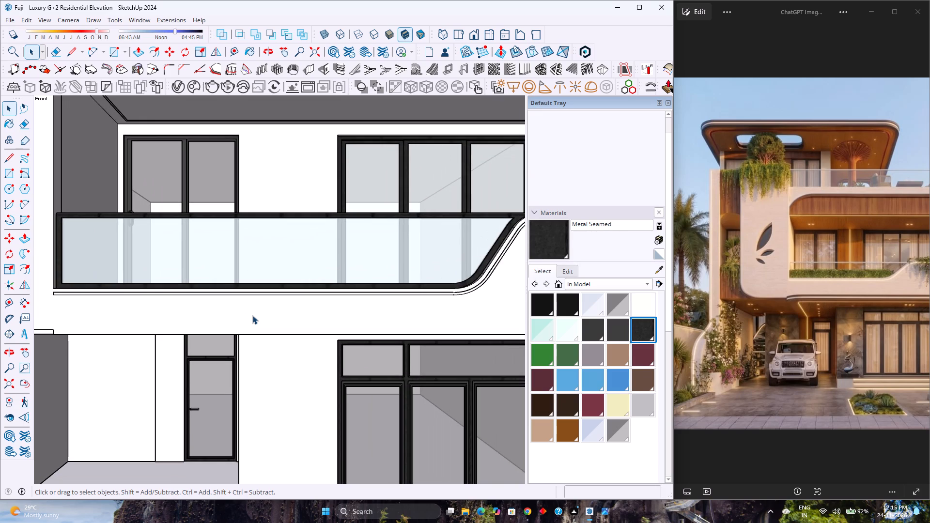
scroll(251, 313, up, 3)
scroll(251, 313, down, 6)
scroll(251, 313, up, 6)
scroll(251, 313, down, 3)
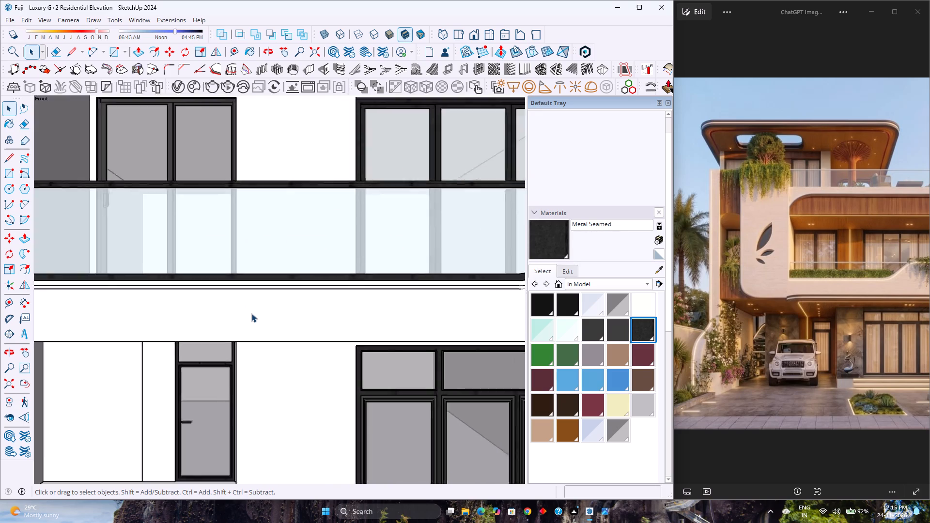
Examine the front elevation of the house, from the balcony band and glass railing out to the whole facade.
scroll(251, 313, down, 2)
scroll(251, 313, up, 5)
scroll(251, 313, down, 5)
scroll(251, 313, up, 5)
scroll(251, 313, down, 6)
scroll(251, 313, up, 5)
scroll(251, 313, down, 2)
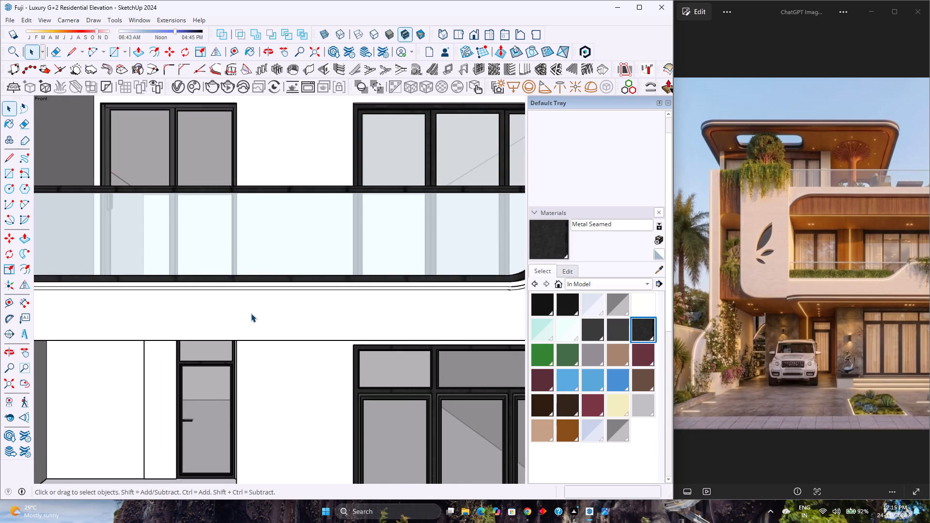
scroll(251, 313, down, 8)
scroll(250, 312, up, 5)
scroll(250, 312, down, 11)
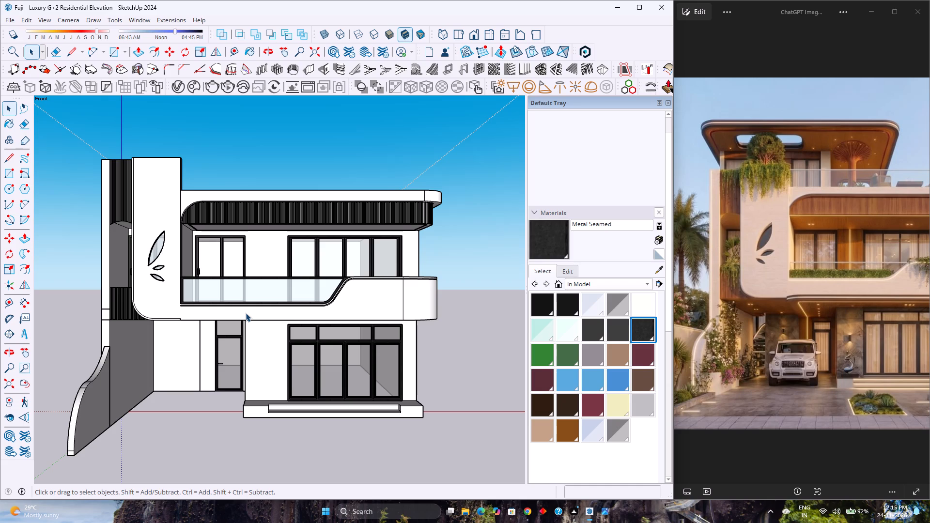
scroll(246, 313, up, 4)
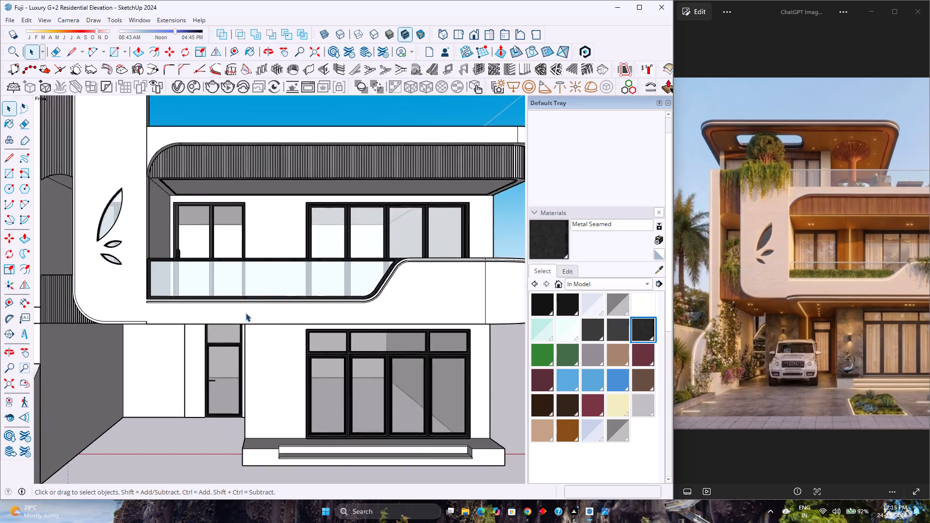
scroll(246, 313, down, 7)
scroll(246, 313, up, 6)
scroll(246, 313, down, 6)
scroll(246, 313, up, 5)
scroll(246, 313, down, 5)
scroll(246, 313, up, 6)
scroll(246, 313, down, 5)
scroll(249, 313, up, 4)
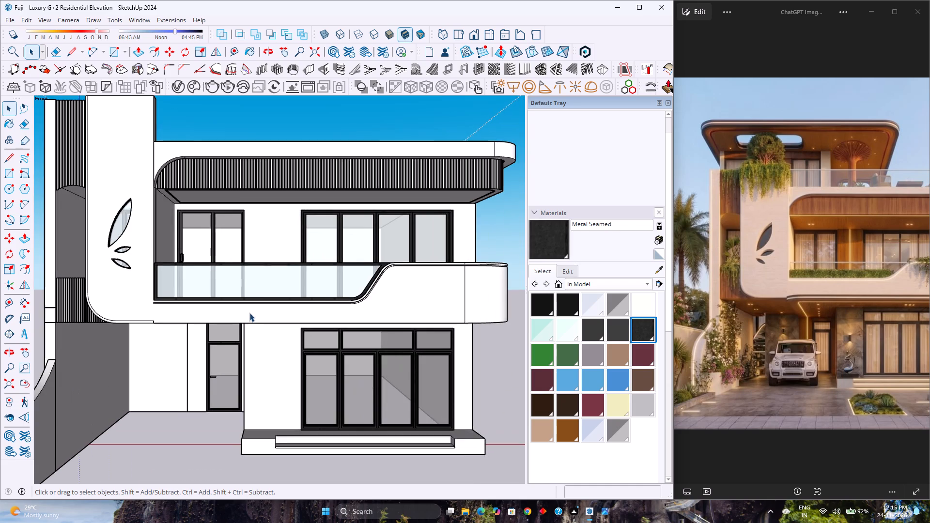
Inspect the facade from angled views on both sides, including the leaf-cut wall, balcony, entrance and curved boundary wall.
scroll(329, 277, up, 1)
middle_drag(322, 279, 236, 270)
scroll(239, 264, down, 2)
scroll(239, 264, up, 4)
scroll(239, 264, down, 4)
scroll(239, 264, up, 4)
scroll(239, 264, down, 4)
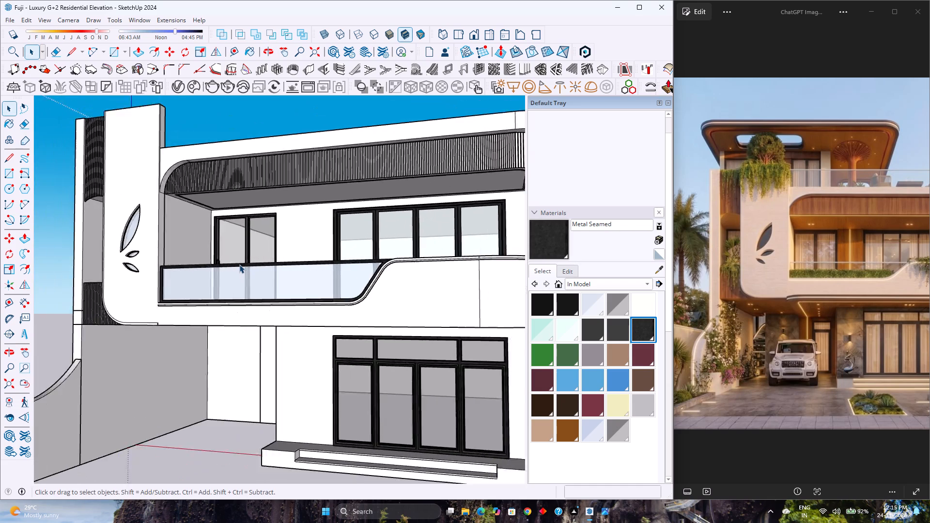
middle_drag(248, 264, 337, 259)
middle_click(337, 259)
scroll(316, 253, up, 2)
scroll(316, 253, down, 3)
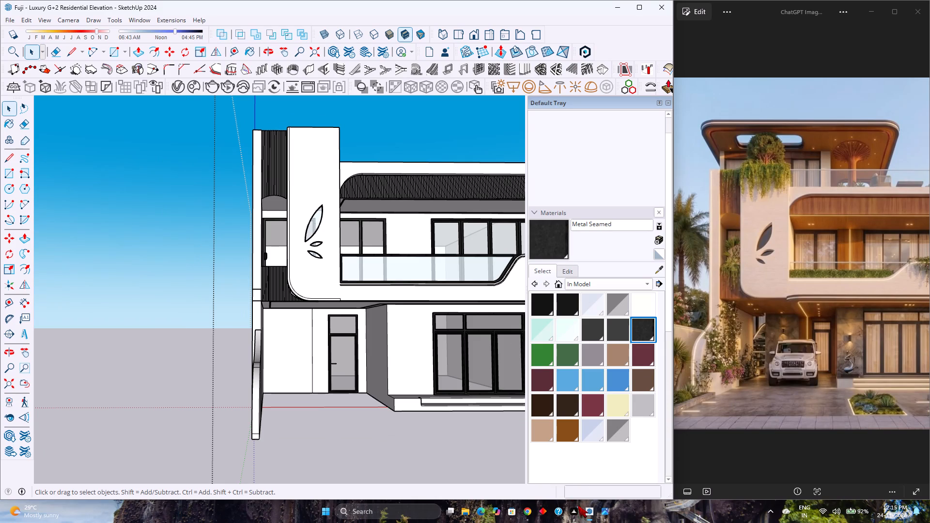
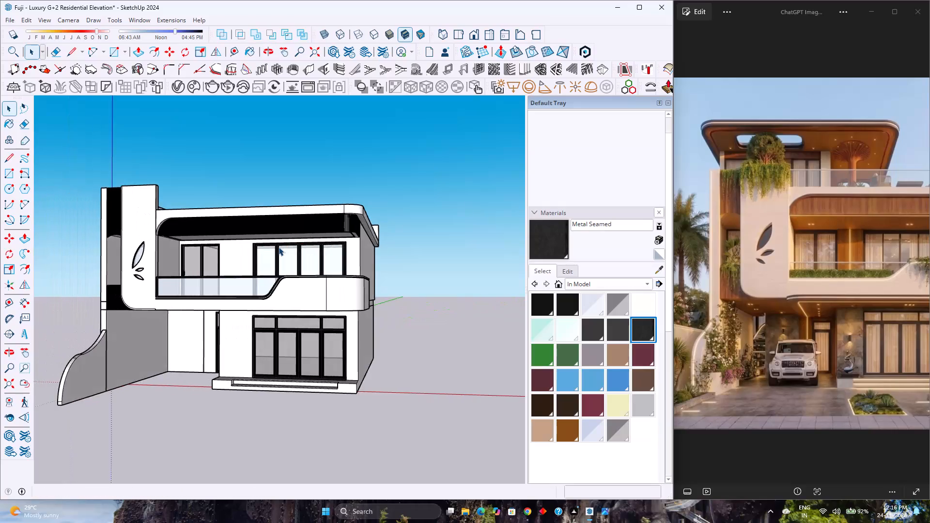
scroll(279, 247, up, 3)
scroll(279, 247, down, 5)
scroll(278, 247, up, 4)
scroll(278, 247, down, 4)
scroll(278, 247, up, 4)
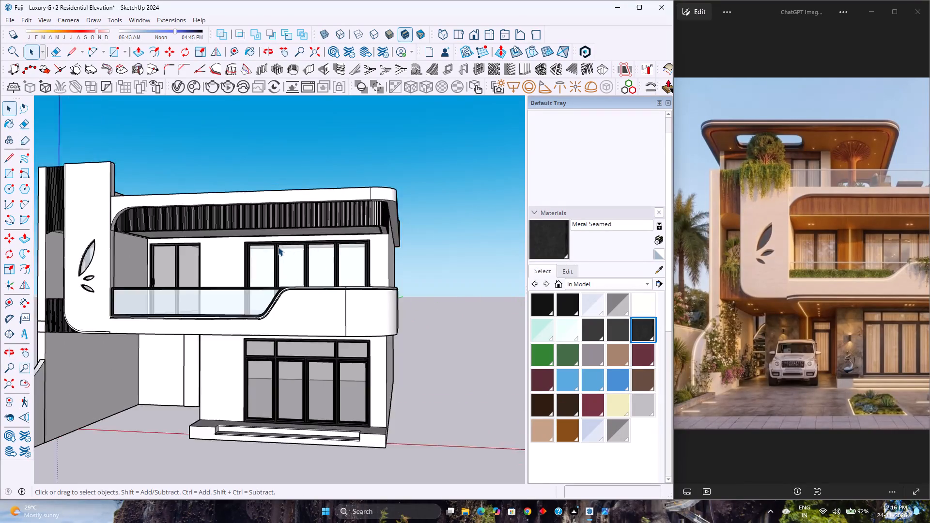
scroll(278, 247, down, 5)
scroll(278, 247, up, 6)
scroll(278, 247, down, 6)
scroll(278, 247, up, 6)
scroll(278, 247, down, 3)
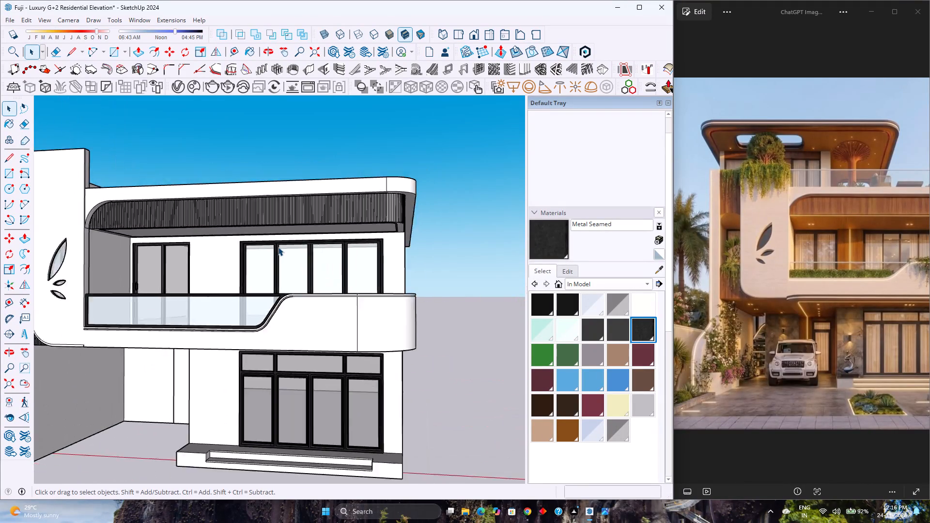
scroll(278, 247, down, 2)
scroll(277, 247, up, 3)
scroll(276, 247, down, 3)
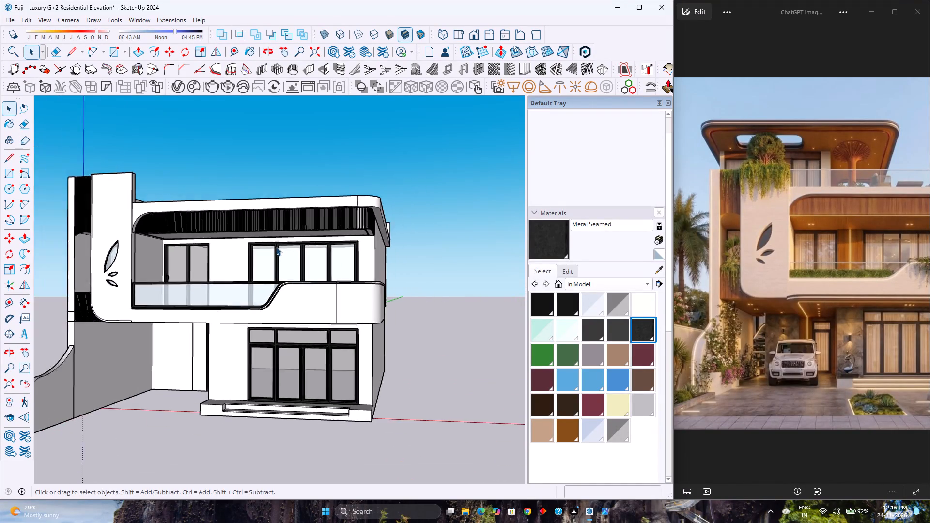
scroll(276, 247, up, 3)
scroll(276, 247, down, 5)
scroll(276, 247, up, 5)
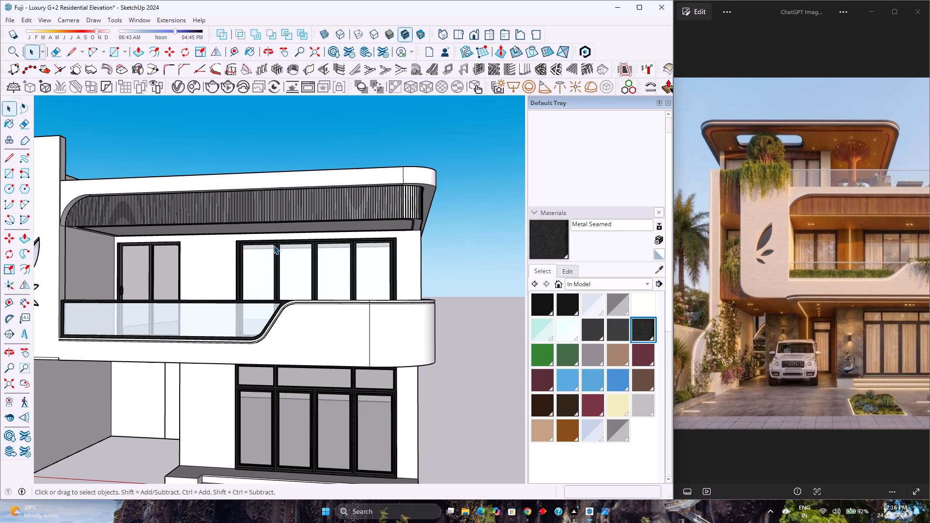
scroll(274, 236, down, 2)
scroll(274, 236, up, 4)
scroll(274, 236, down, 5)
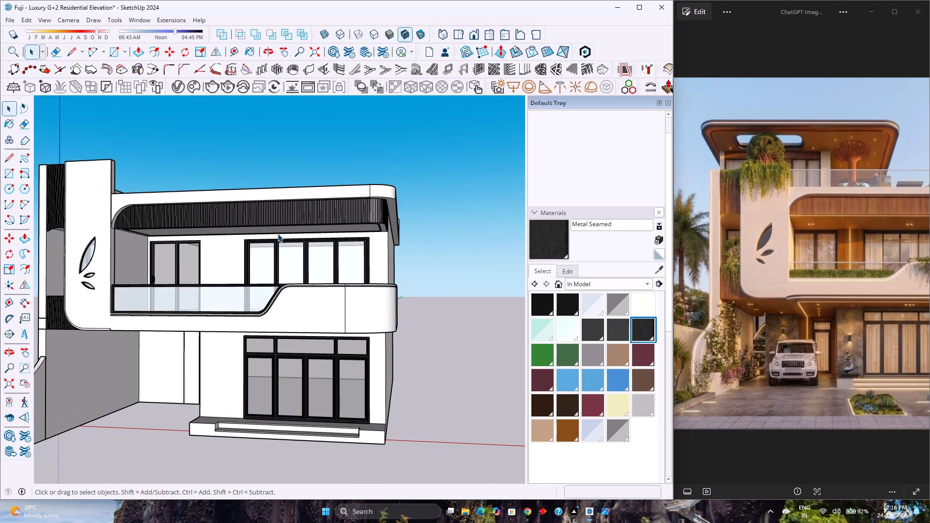
Switch to the front view and examine the whole front elevation against the reference image.
click(480, 38)
scroll(296, 234, up, 2)
scroll(296, 234, down, 1)
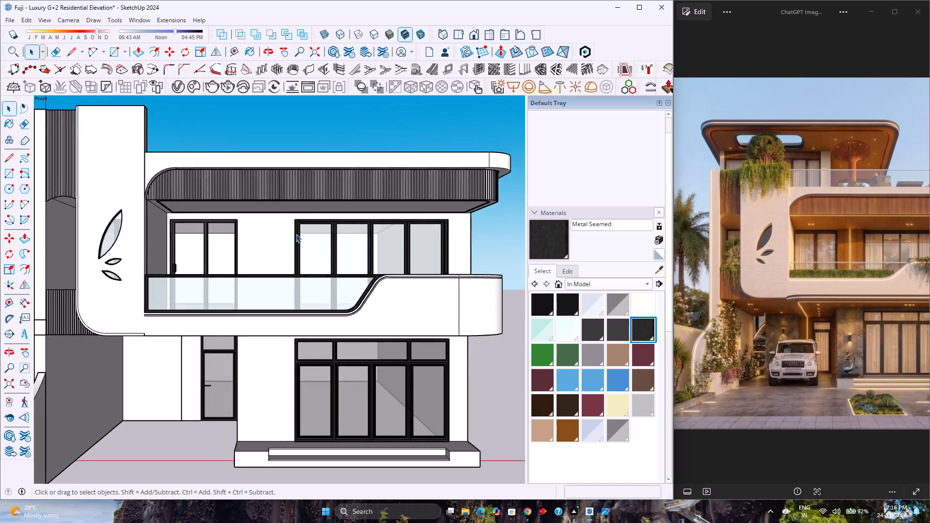
scroll(296, 234, down, 1)
scroll(296, 234, up, 2)
scroll(296, 234, down, 2)
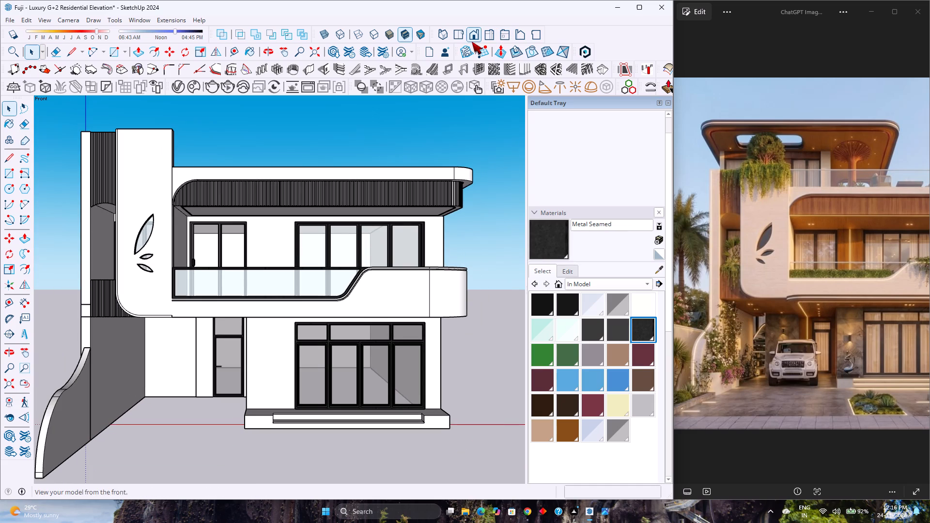
click(472, 42)
scroll(263, 237, down, 4)
scroll(263, 237, up, 7)
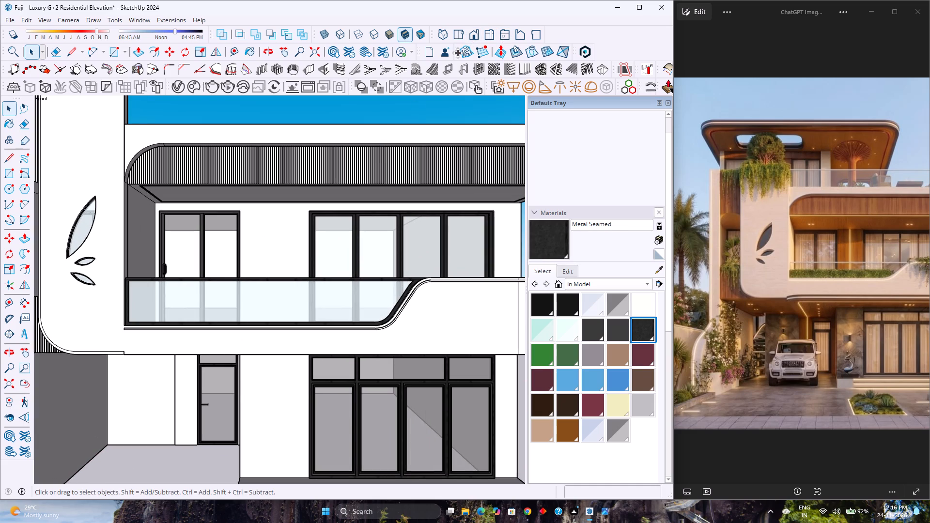
click(469, 39)
scroll(295, 229, down, 5)
scroll(295, 229, up, 3)
scroll(295, 229, down, 6)
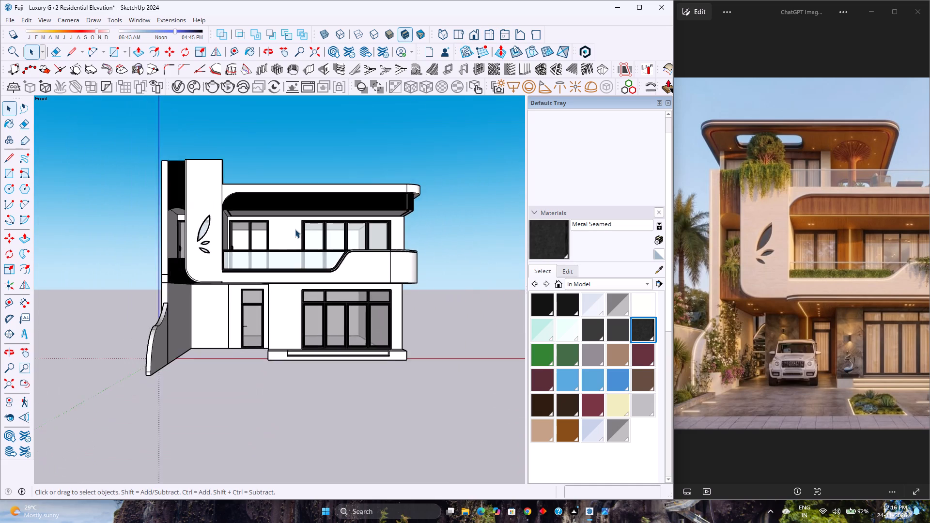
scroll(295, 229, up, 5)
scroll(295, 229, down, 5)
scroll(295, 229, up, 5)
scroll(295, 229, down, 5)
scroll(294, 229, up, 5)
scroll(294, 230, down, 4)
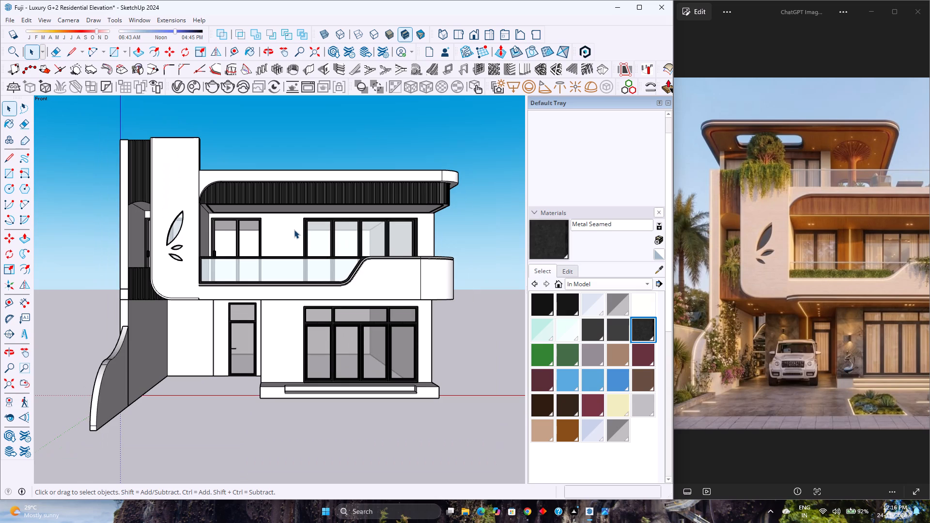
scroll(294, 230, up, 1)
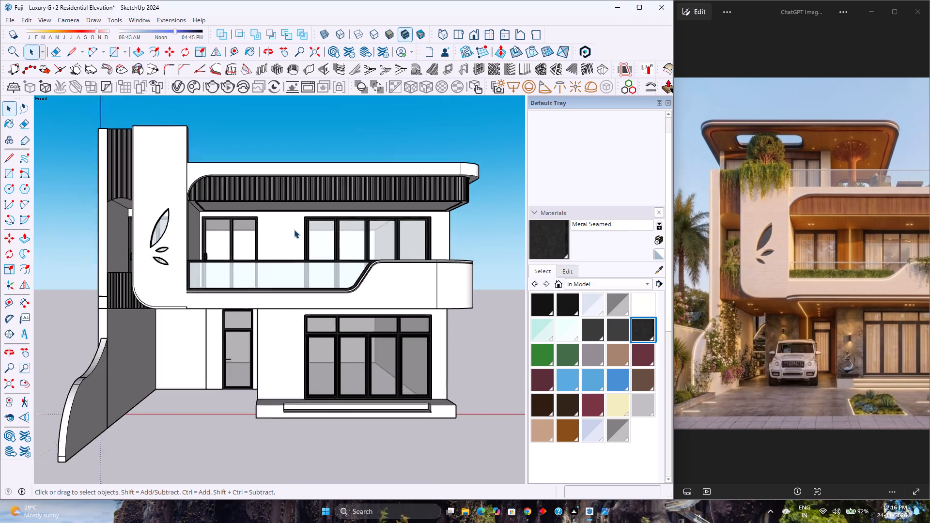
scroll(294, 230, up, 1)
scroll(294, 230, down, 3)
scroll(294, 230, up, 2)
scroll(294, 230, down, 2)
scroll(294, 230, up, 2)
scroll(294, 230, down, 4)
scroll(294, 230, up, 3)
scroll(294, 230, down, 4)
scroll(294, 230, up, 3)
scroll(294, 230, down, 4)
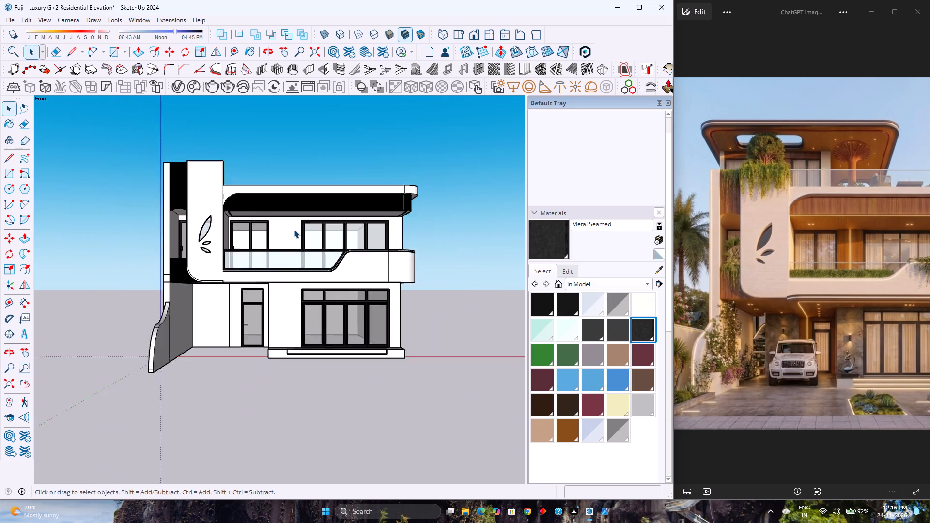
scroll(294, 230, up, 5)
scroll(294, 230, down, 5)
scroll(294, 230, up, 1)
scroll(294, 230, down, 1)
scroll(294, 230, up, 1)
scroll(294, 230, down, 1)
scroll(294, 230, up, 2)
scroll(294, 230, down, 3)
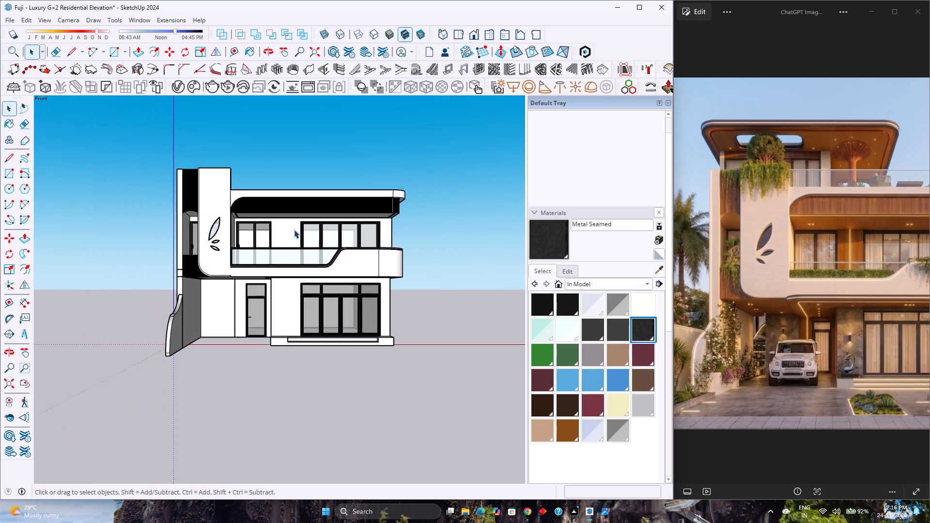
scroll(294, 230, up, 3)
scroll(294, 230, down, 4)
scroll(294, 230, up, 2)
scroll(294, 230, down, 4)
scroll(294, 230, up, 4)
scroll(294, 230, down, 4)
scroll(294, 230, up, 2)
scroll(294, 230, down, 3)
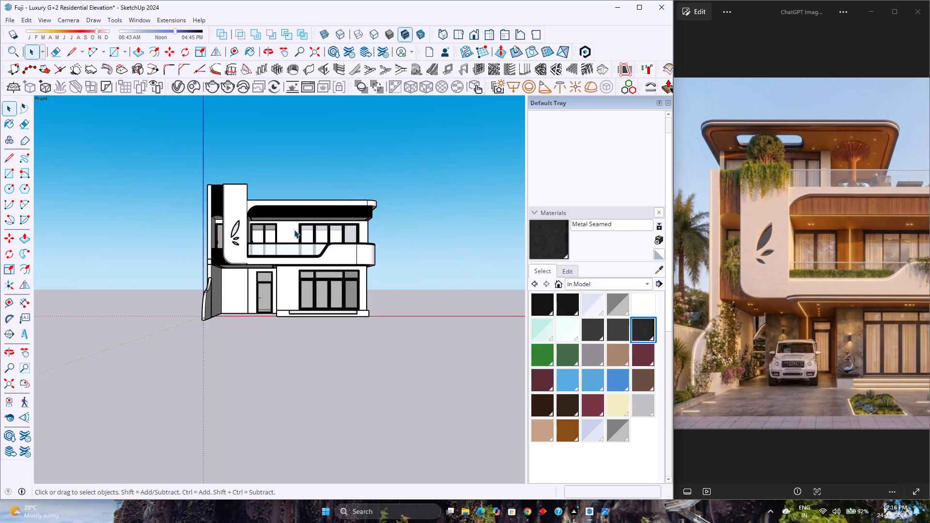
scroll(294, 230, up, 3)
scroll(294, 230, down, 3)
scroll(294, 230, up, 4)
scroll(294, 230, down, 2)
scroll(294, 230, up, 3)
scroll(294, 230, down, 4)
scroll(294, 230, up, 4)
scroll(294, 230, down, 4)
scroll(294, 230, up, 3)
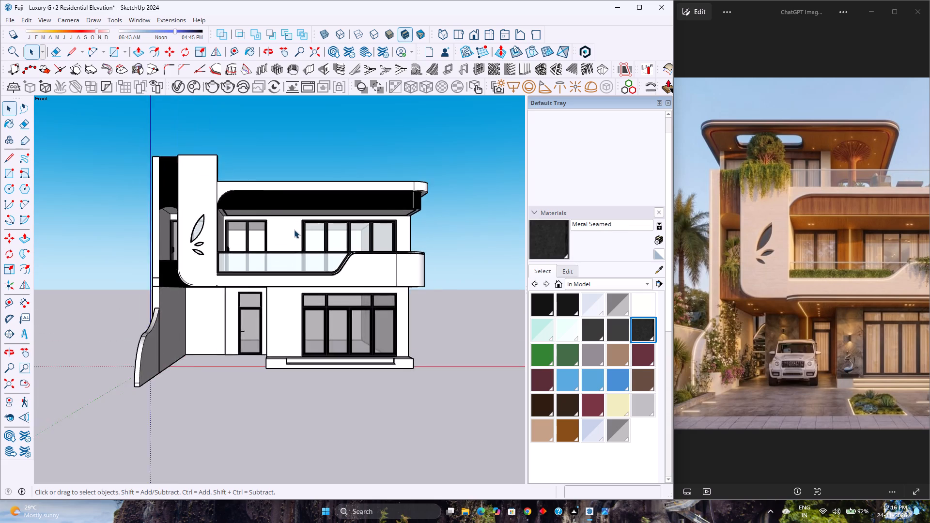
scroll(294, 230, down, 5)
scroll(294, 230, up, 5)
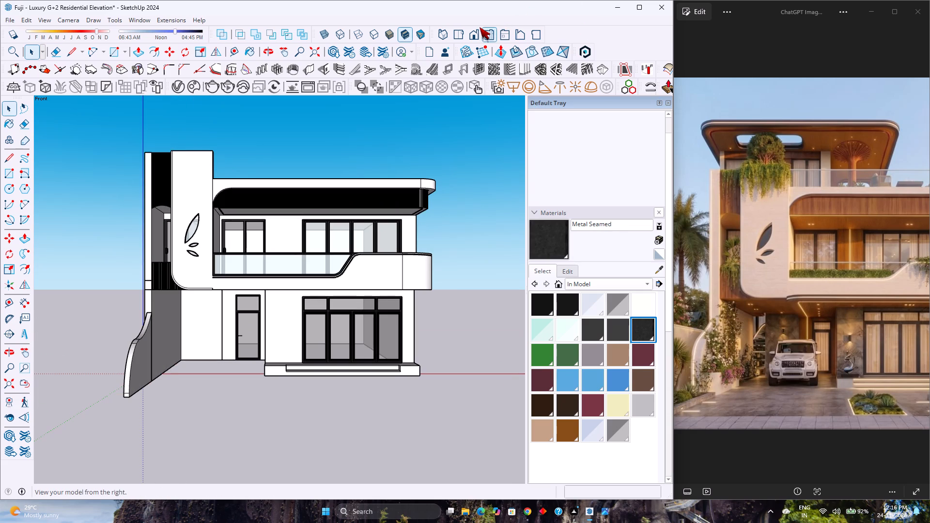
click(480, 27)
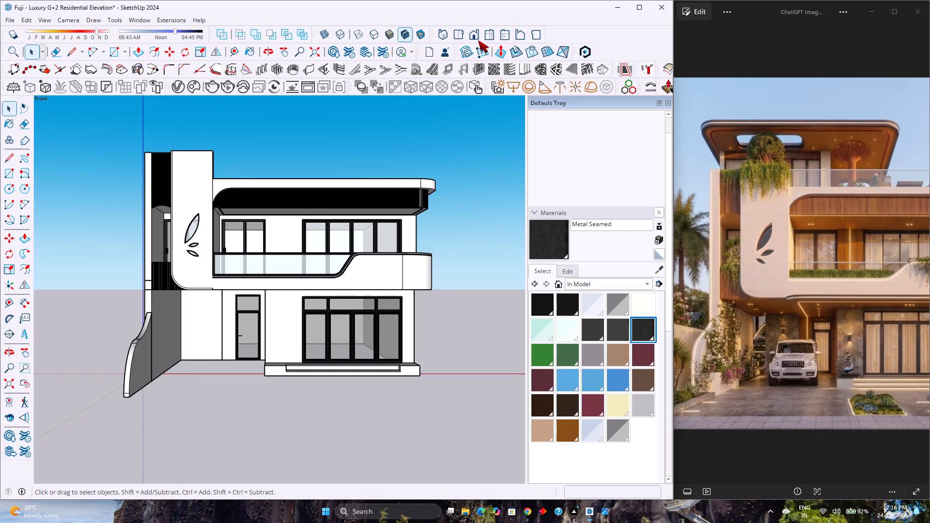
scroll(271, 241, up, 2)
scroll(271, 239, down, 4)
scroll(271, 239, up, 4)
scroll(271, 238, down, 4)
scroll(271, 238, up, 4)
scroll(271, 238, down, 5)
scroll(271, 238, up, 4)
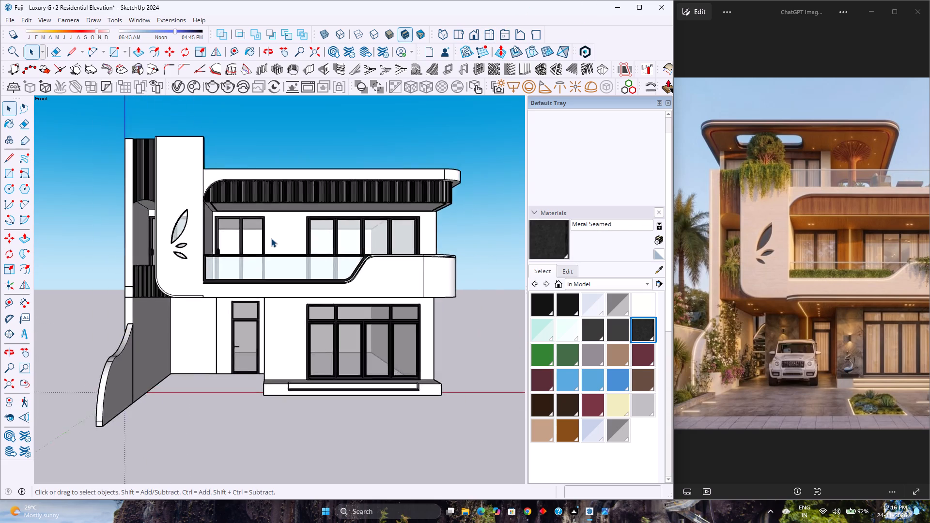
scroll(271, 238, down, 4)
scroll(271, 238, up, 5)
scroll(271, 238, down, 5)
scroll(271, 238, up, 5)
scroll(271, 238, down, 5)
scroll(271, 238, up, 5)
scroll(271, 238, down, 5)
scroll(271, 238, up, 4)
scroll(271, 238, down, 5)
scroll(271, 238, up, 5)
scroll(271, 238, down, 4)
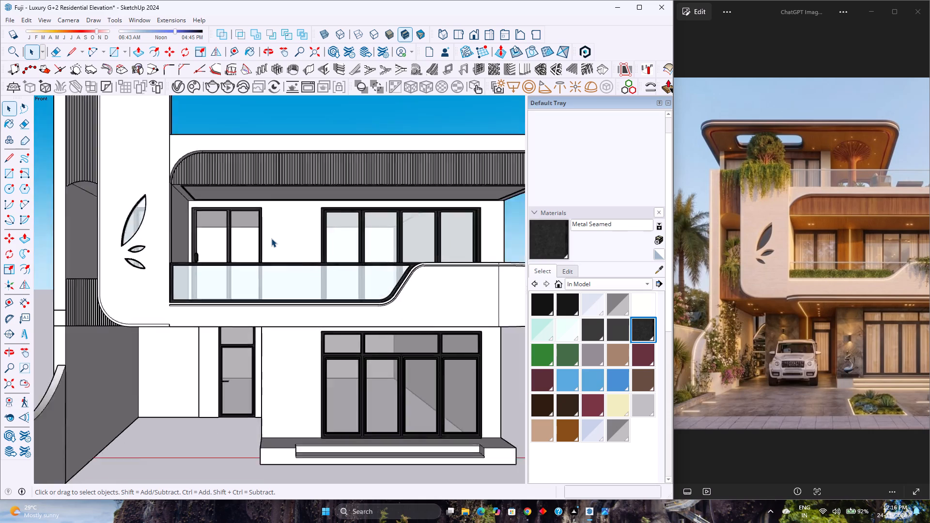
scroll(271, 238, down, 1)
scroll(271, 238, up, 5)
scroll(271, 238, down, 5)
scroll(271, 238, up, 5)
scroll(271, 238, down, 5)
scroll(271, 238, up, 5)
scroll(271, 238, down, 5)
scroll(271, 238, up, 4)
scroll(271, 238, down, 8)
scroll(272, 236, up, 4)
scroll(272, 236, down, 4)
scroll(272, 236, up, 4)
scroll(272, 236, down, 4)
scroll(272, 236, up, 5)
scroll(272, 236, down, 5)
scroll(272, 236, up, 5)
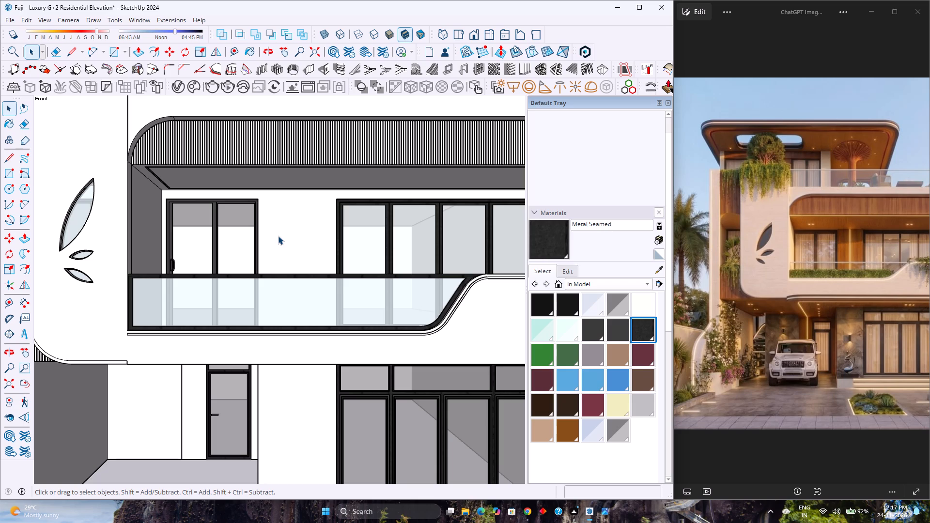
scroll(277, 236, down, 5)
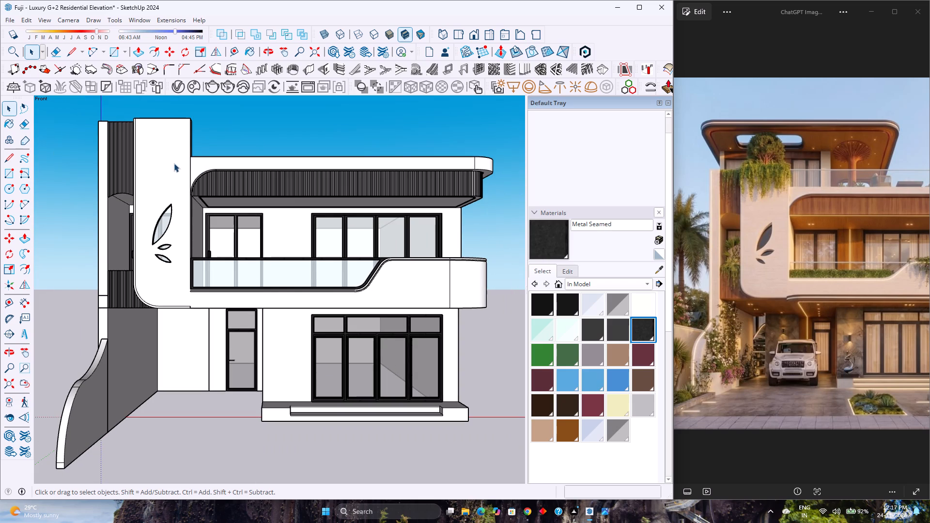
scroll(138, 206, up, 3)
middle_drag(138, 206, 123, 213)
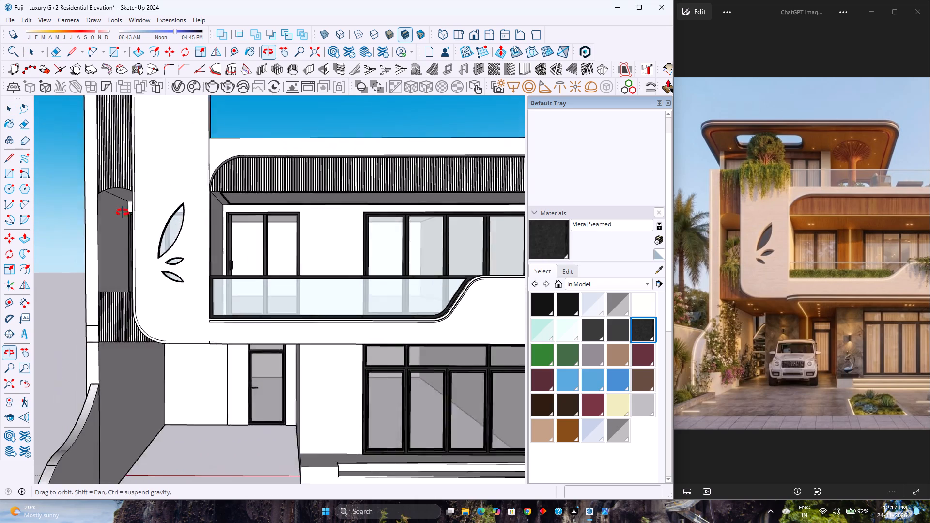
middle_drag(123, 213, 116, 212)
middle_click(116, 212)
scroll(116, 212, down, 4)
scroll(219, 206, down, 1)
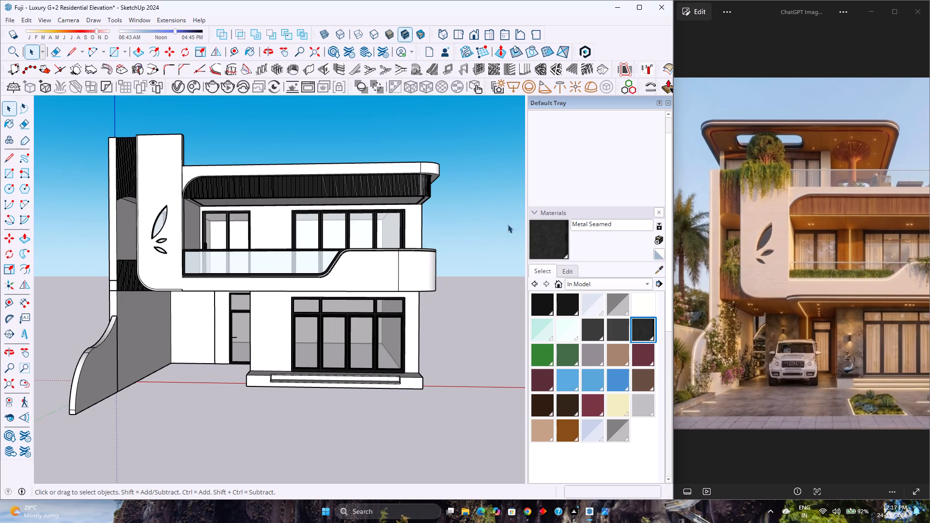
Open the roof parapet's nested group and copy the rear parapet's right end edge 9" inward along the red axis.
middle_drag(231, 233, 157, 295)
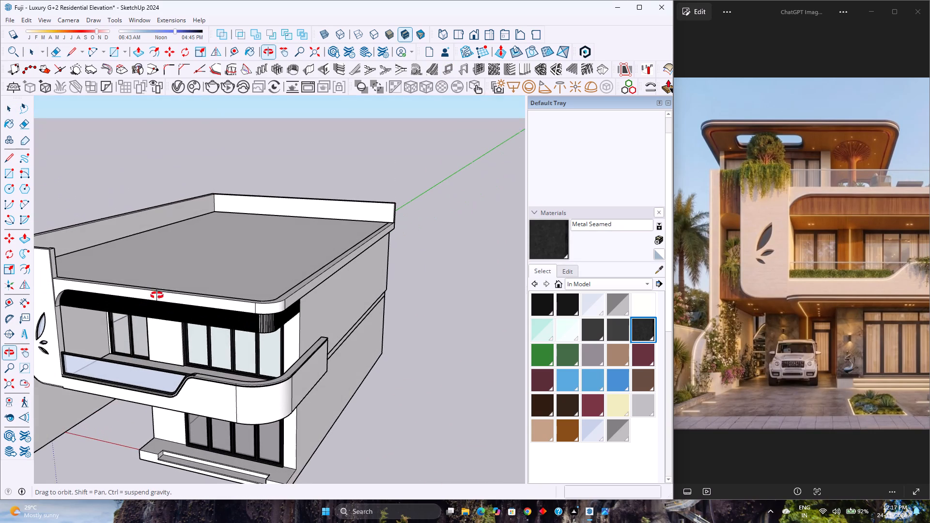
middle_drag(157, 295, 157, 295)
scroll(269, 302, up, 1)
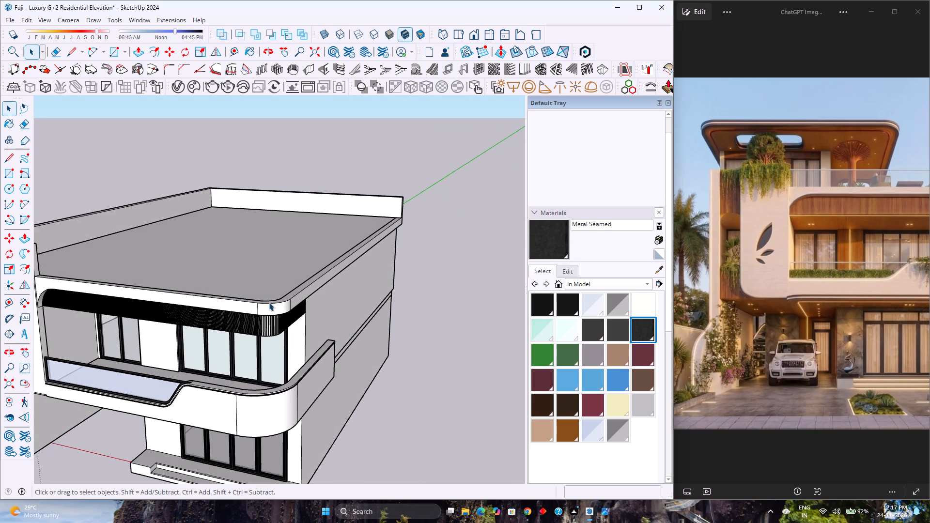
scroll(269, 302, up, 2)
scroll(269, 302, down, 1)
double_click(361, 201)
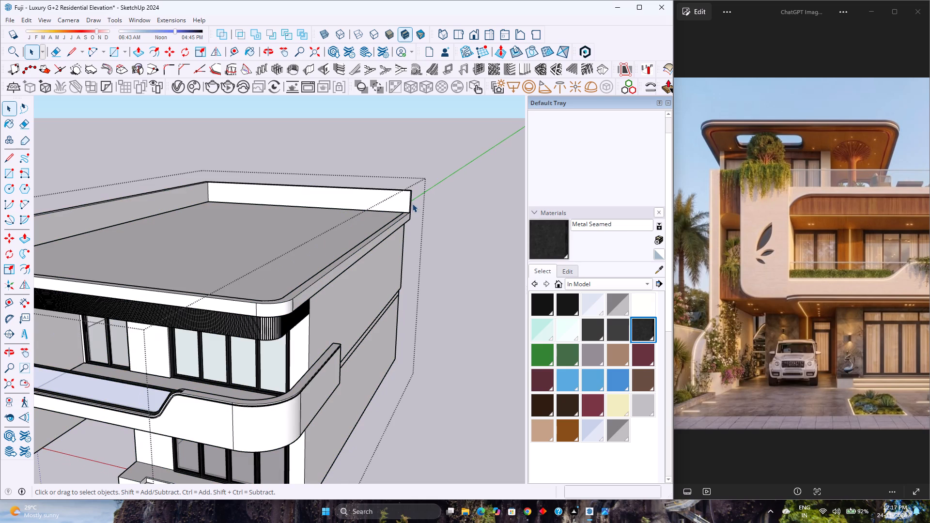
double_click(408, 203)
scroll(407, 203, up, 9)
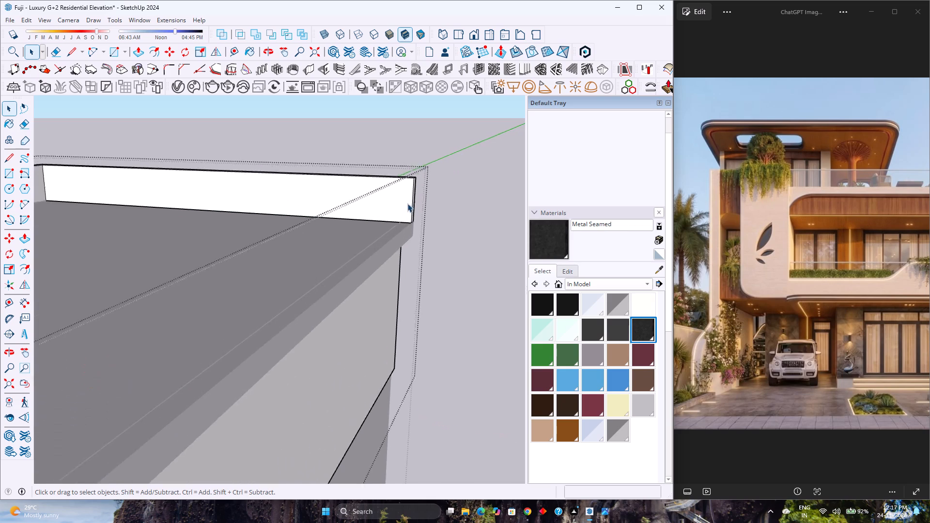
scroll(407, 203, up, 1)
click(414, 208)
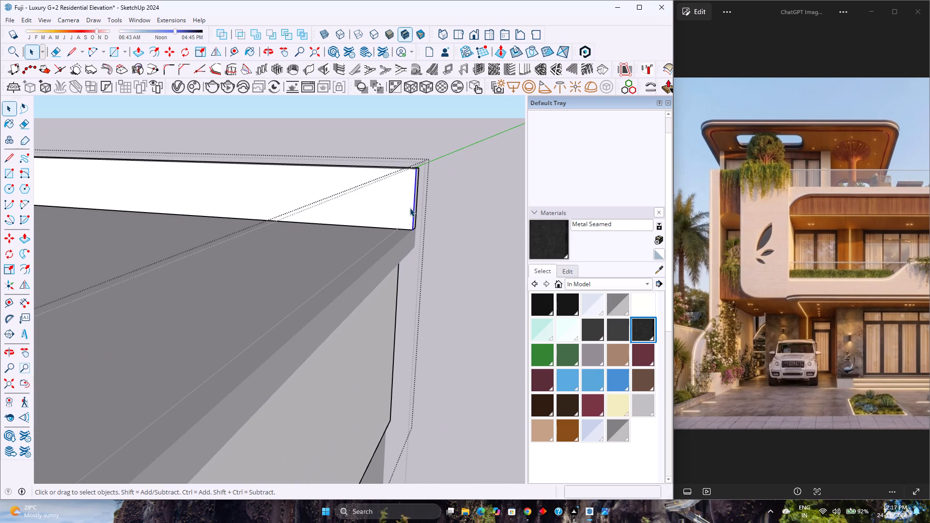
scroll(406, 206, up, 3)
key(m)
click(416, 238)
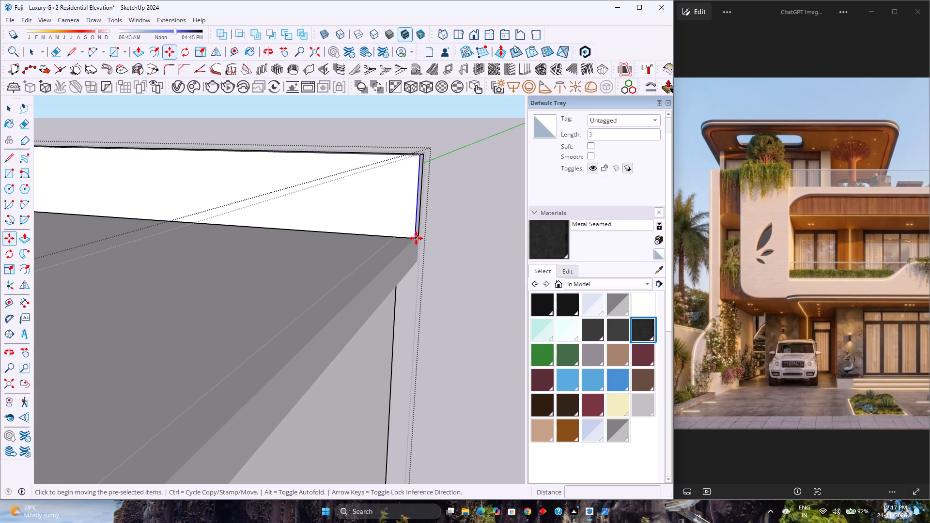
key(Right)
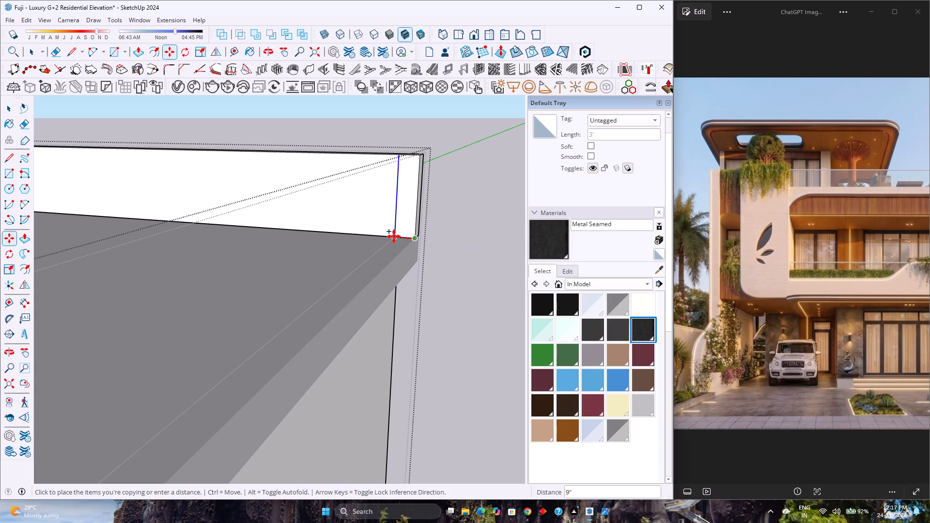
key(9)
key(Return)
Push/Pull the 9" strip of the rear parapet 26' forward along the roof's right side, and close the parapet group.
key(p)
click(402, 215)
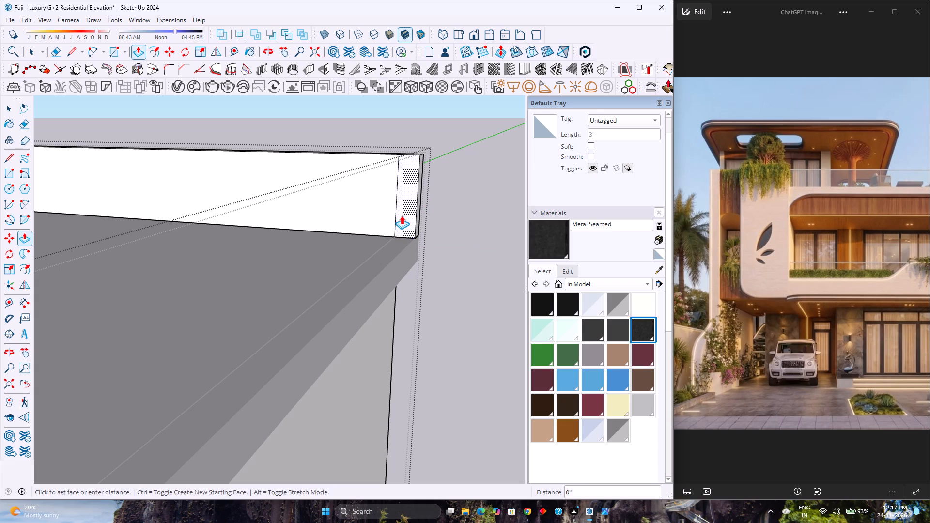
scroll(392, 243, down, 18)
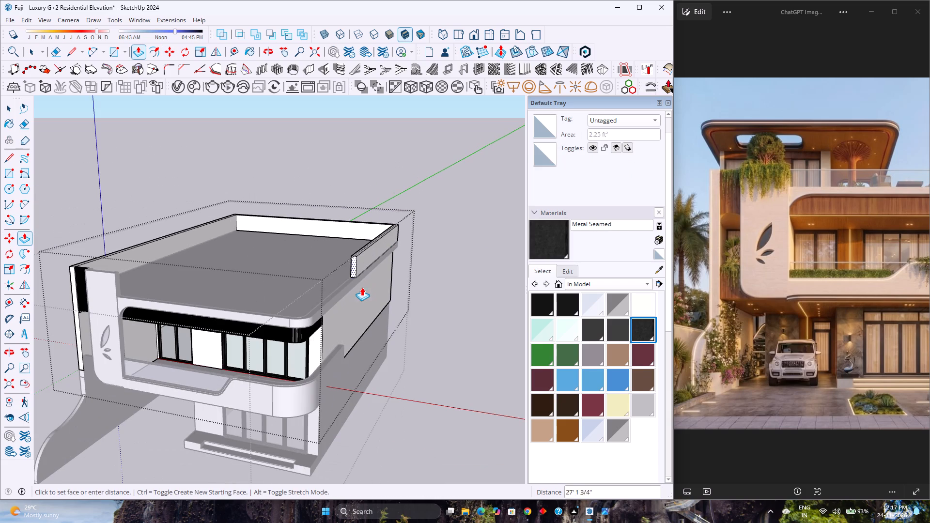
text(26')
key(Return)
key(space)
click(449, 337)
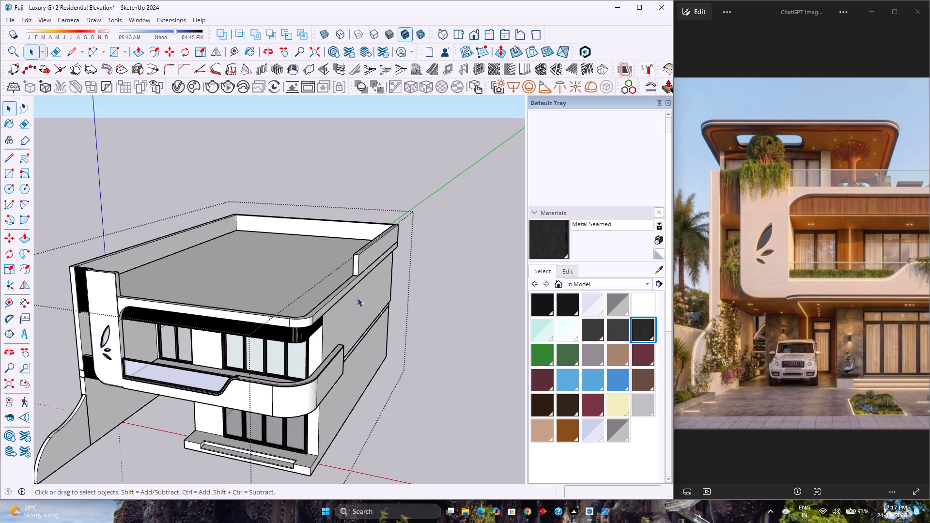
Inspect the extended roof parapet and the building's right side from above, from the side and from the front.
scroll(326, 304, up, 3)
shift+middle_drag(326, 306, 350, 252)
shift+scroll(350, 253, up, 1)
middle_drag(349, 256, 345, 355)
scroll(341, 328, down, 4)
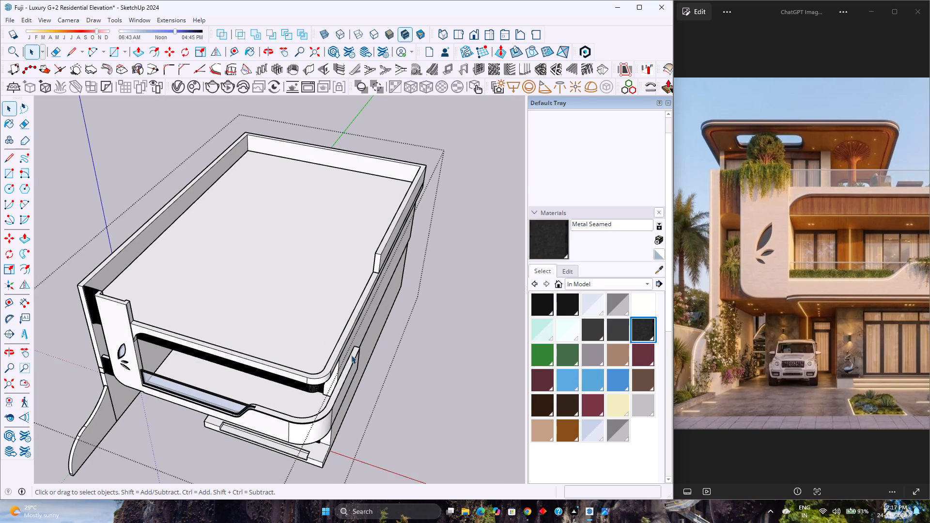
middle_drag(319, 418, 208, 337)
scroll(221, 343, up, 1)
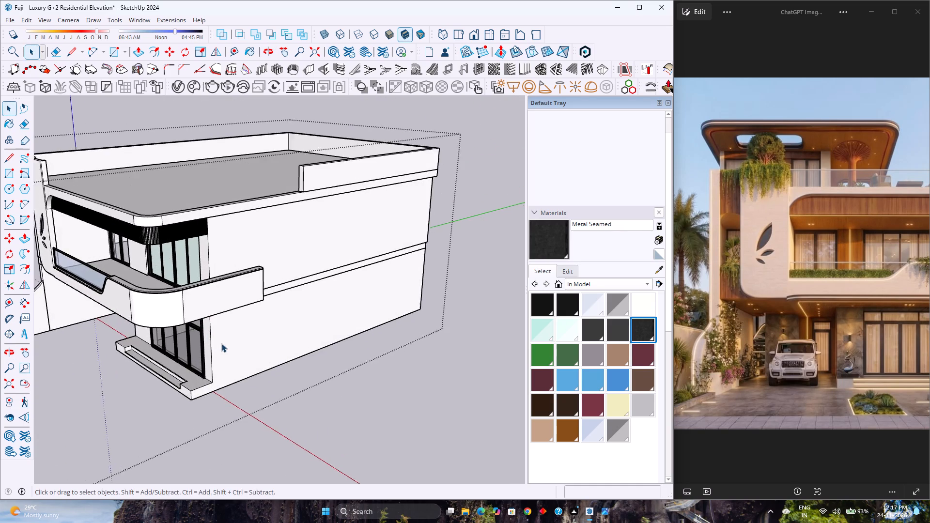
scroll(221, 343, up, 1)
middle_drag(221, 343, 287, 340)
middle_click(288, 340)
scroll(288, 340, down, 6)
middle_drag(248, 390, 266, 361)
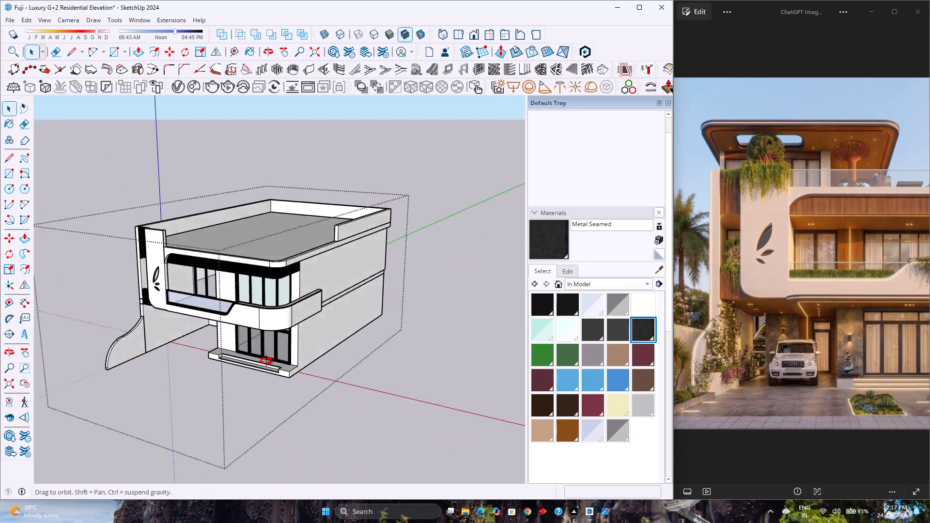
middle_drag(266, 361, 427, 286)
middle_click(427, 286)
scroll(343, 308, up, 4)
scroll(343, 308, down, 5)
scroll(343, 309, up, 4)
scroll(343, 309, down, 4)
scroll(344, 309, up, 4)
scroll(344, 309, down, 1)
scroll(344, 309, up, 2)
scroll(344, 309, down, 4)
scroll(346, 310, up, 3)
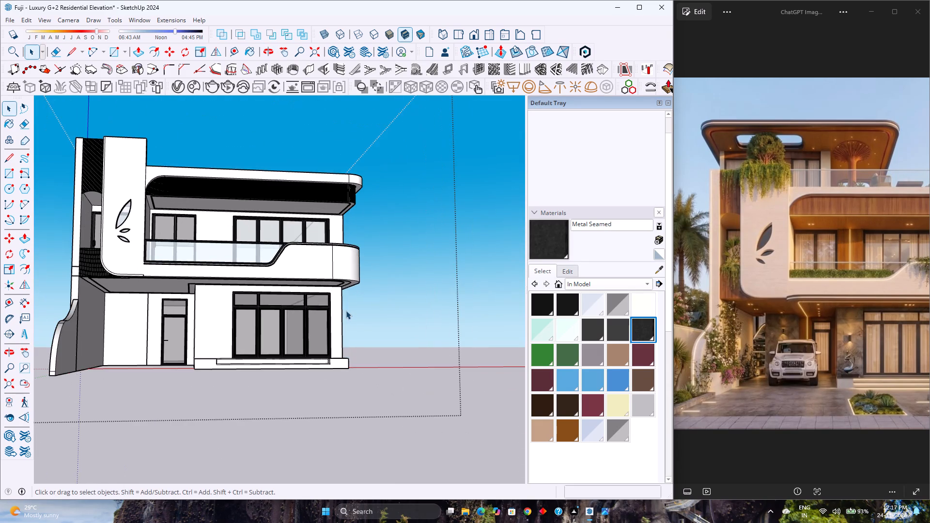
Examine the first-floor balcony closely, including its glass railing, curved parapet end, windows and entrance steps.
scroll(346, 310, up, 4)
scroll(240, 257, up, 1)
scroll(240, 257, down, 2)
middle_drag(240, 256, 249, 264)
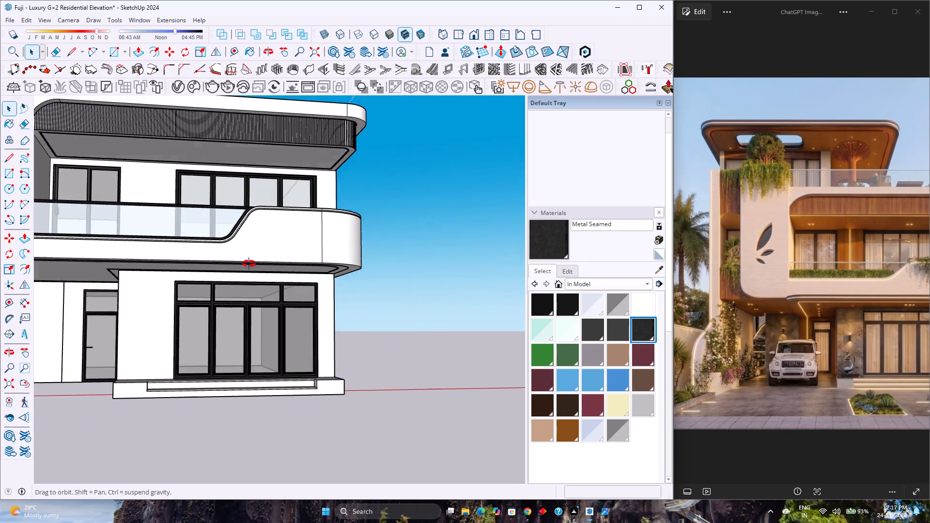
middle_drag(249, 264, 339, 366)
scroll(279, 338, up, 5)
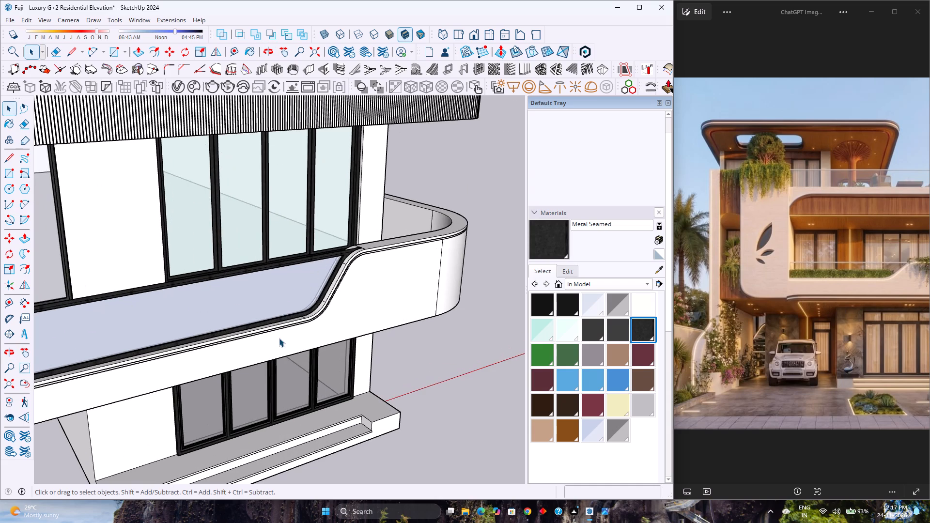
scroll(334, 284, down, 3)
scroll(333, 283, up, 1)
middle_drag(333, 283, 360, 321)
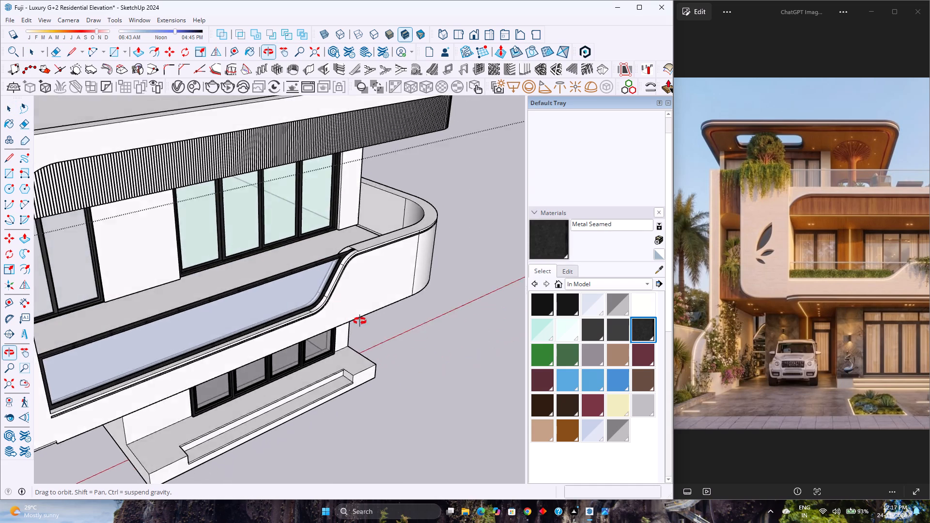
middle_drag(360, 321, 281, 339)
scroll(268, 325, up, 5)
scroll(268, 325, down, 4)
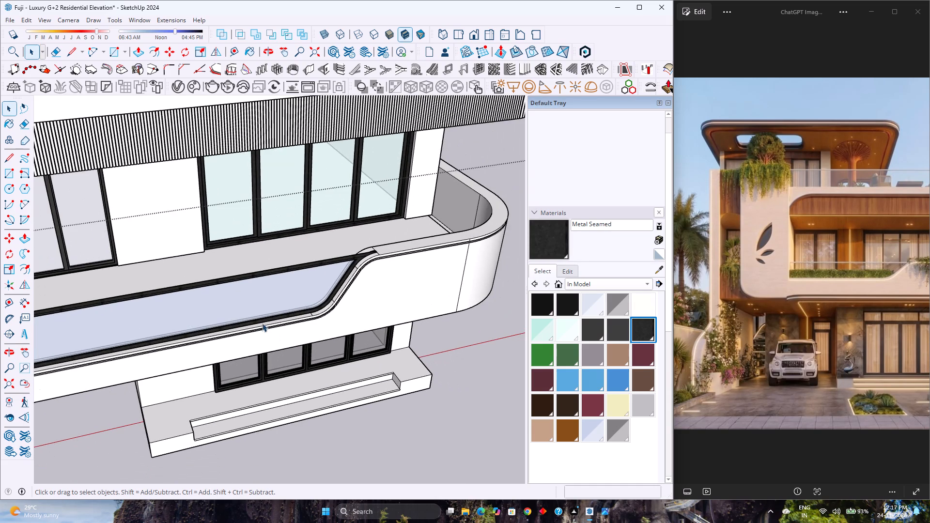
middle_drag(257, 319, 279, 242)
scroll(279, 242, up, 1)
scroll(279, 242, down, 8)
middle_drag(296, 261, 289, 267)
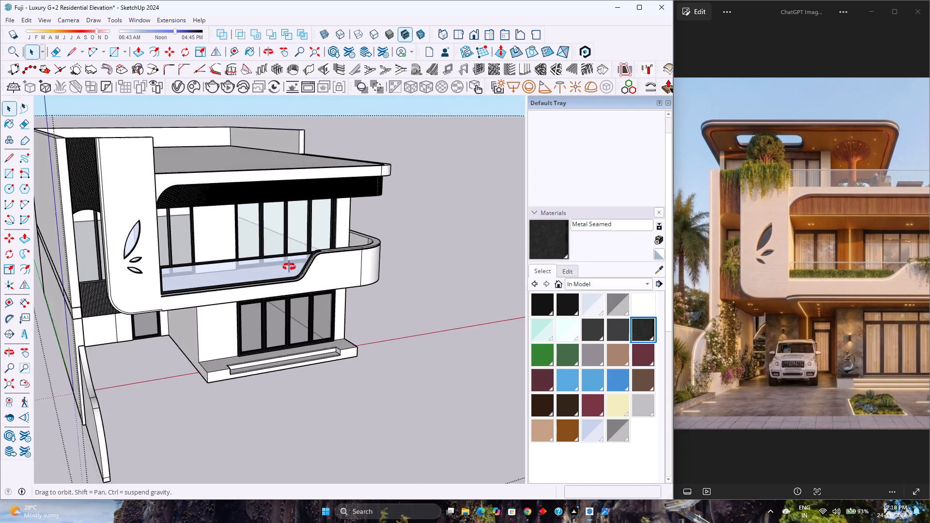
middle_drag(289, 267, 177, 269)
Review the whole house from above and from the front-right, checking the roof parapet against the curved balcony corner.
scroll(203, 267, down, 3)
scroll(263, 210, up, 1)
middle_drag(268, 213, 329, 325)
middle_drag(329, 326, 313, 360)
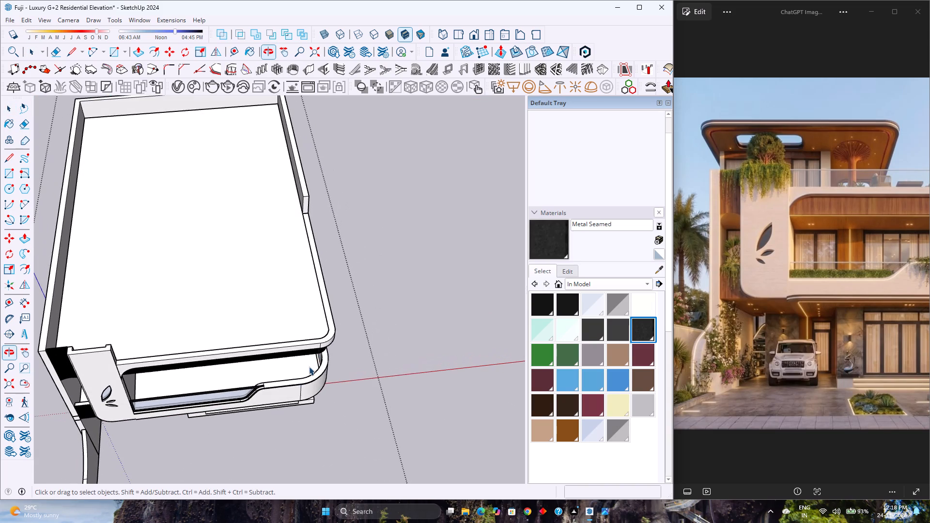
scroll(183, 331, down, 5)
middle_drag(192, 263, 96, 145)
scroll(154, 187, up, 5)
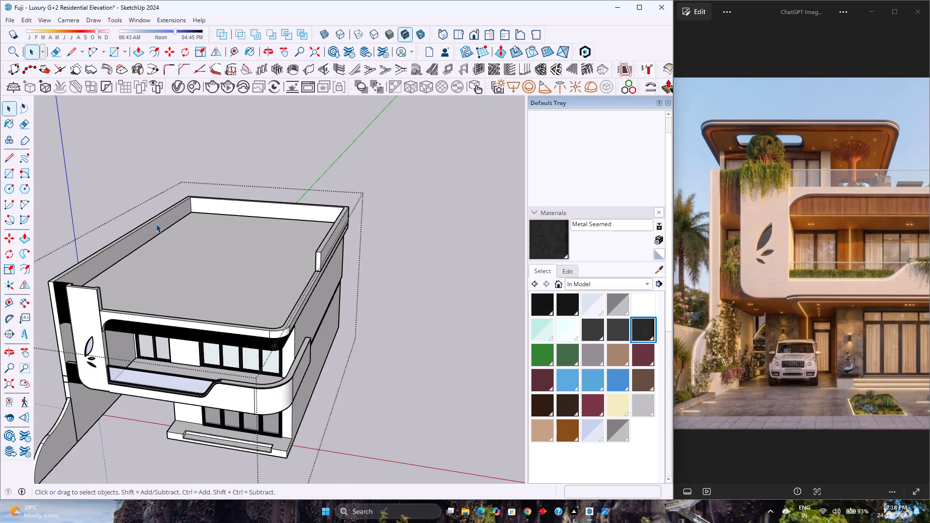
middle_drag(159, 266, 141, 203)
scroll(141, 203, up, 4)
scroll(141, 203, down, 4)
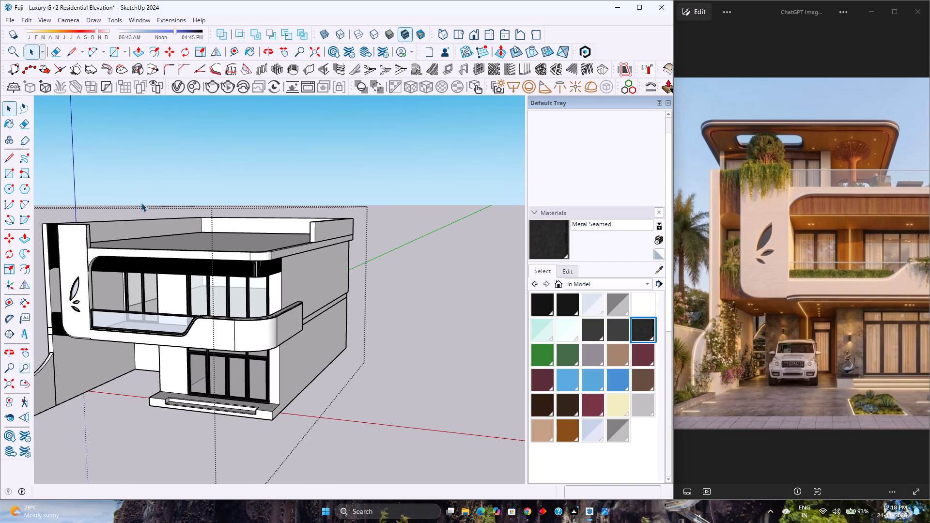
scroll(141, 203, up, 7)
scroll(149, 188, down, 8)
scroll(152, 187, up, 4)
scroll(152, 187, down, 1)
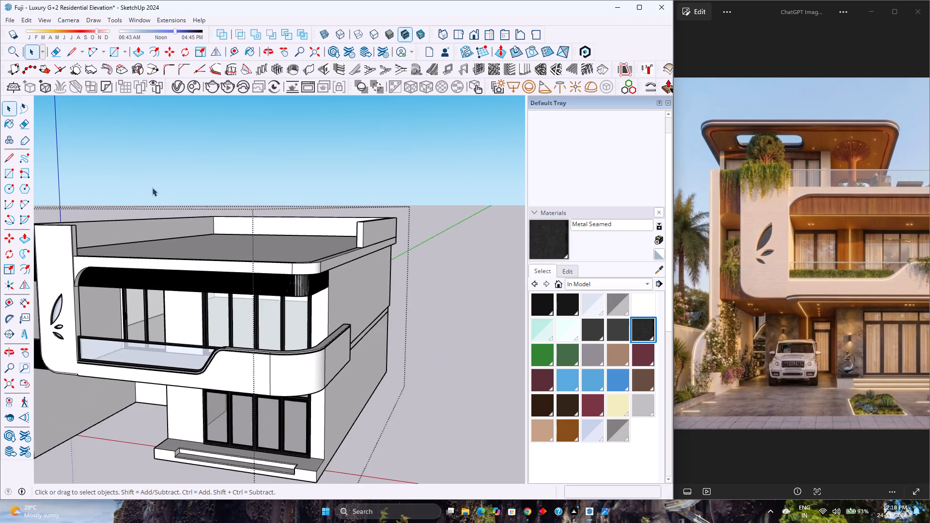
scroll(152, 187, up, 2)
middle_drag(158, 190, 204, 222)
middle_click(204, 222)
scroll(231, 242, down, 5)
scroll(273, 236, up, 3)
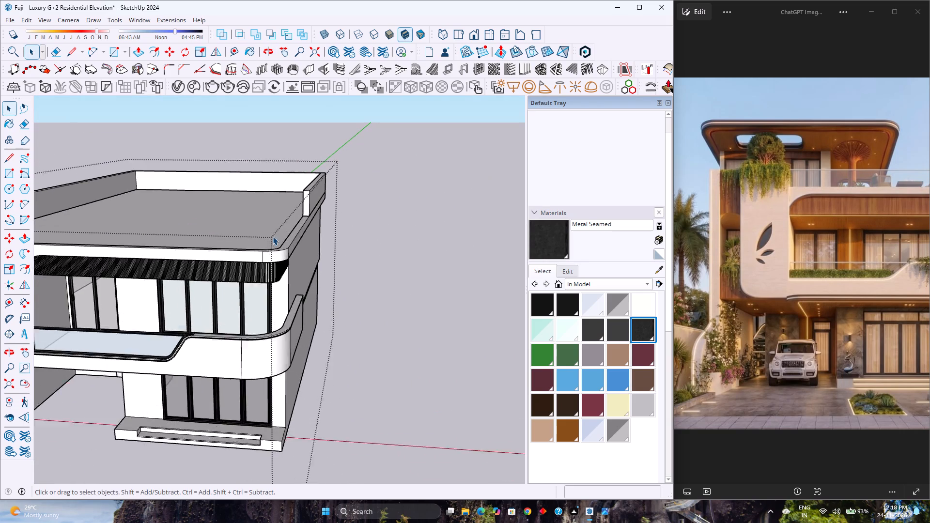
scroll(273, 236, up, 2)
scroll(273, 236, down, 1)
Switch to the front view and compare the full front elevation with the reference image.
click(473, 35)
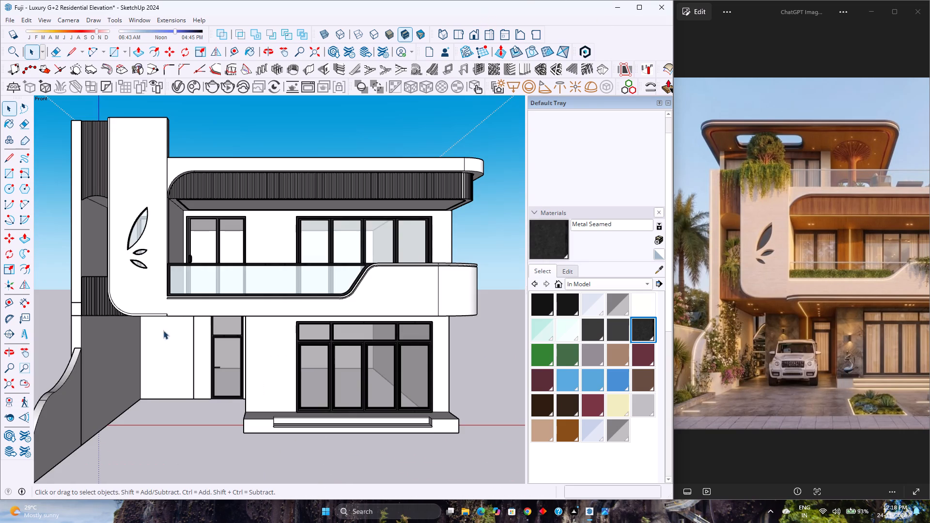
scroll(235, 280, down, 2)
scroll(194, 281, up, 1)
middle_click(194, 282)
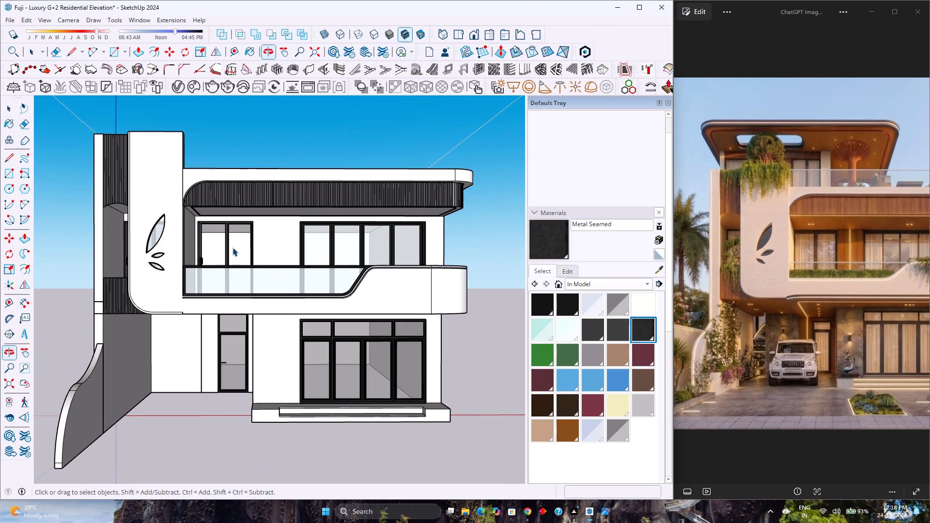
click(477, 32)
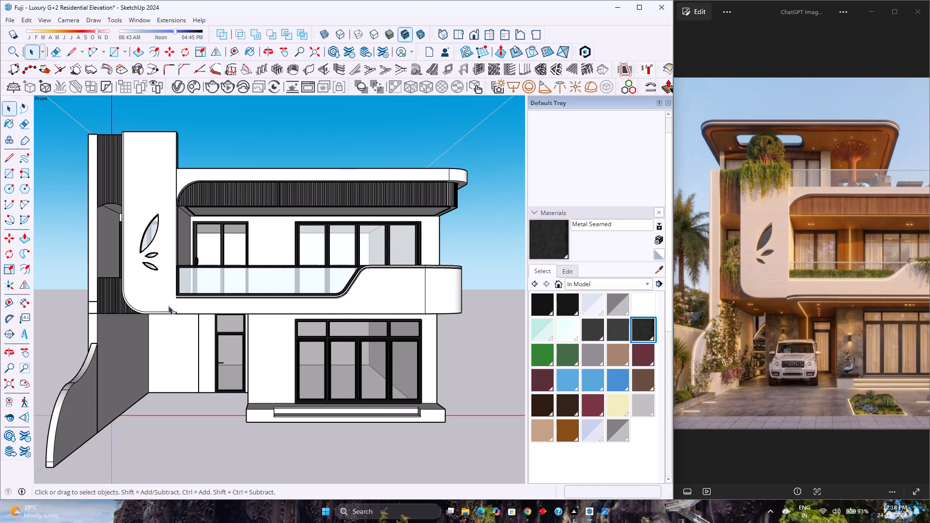
scroll(155, 310, up, 2)
scroll(155, 309, down, 2)
scroll(244, 264, up, 3)
scroll(244, 264, down, 4)
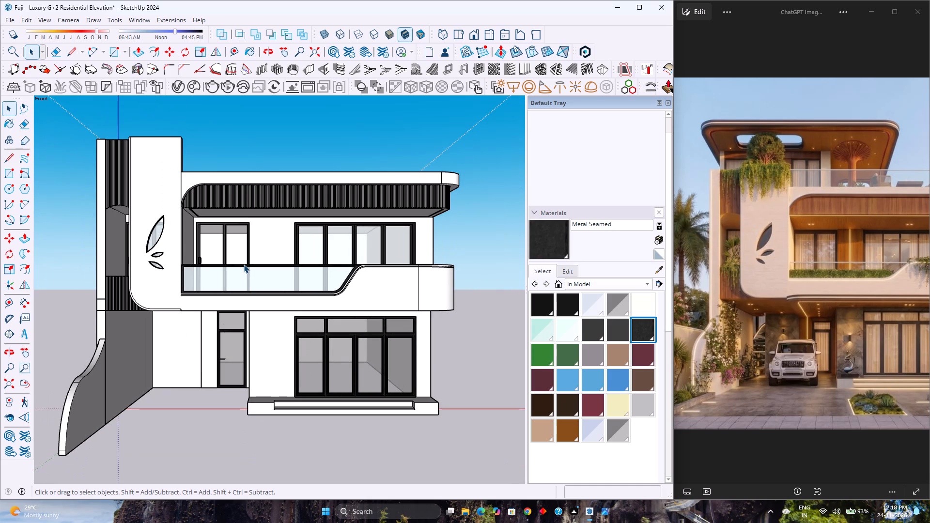
scroll(102, 407, up, 2)
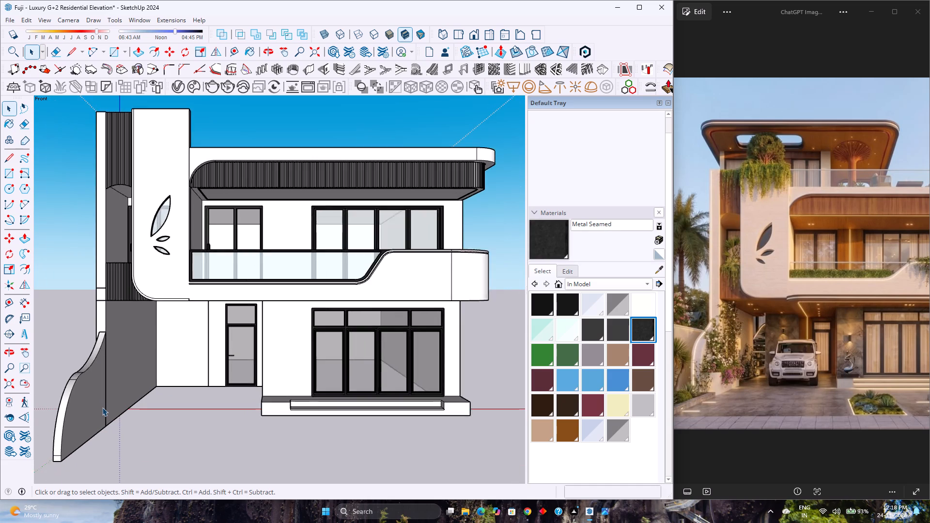
Open the ground-floor group, explode the nested curved boundary wall group into it, and close the ground-floor group.
scroll(102, 407, up, 2)
click(97, 409)
scroll(97, 409, up, 3)
double_click(97, 409)
scroll(97, 409, down, 3)
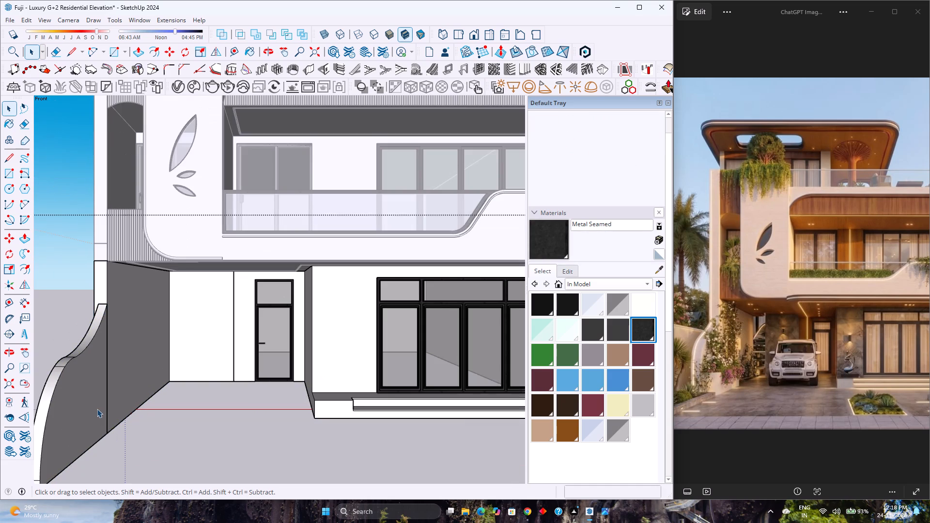
click(97, 409)
scroll(97, 409, down, 4)
right_click(99, 409)
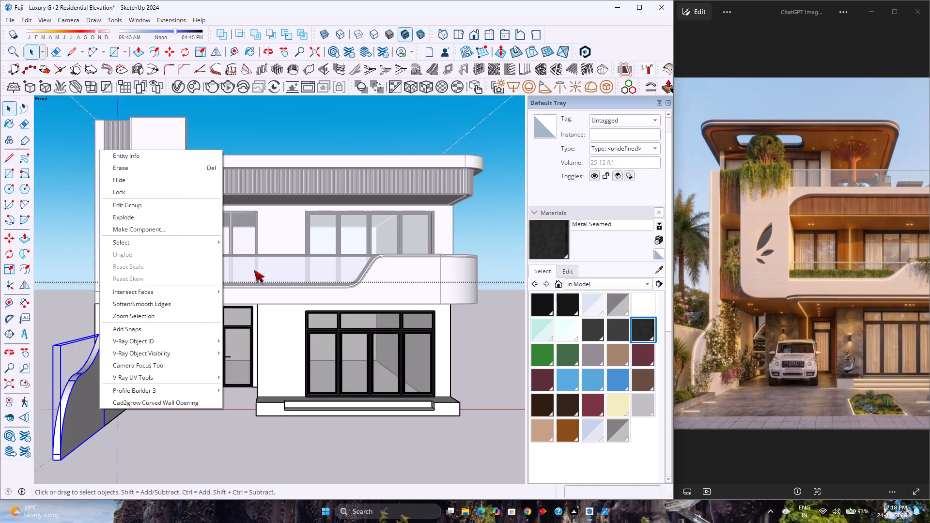
click(201, 215)
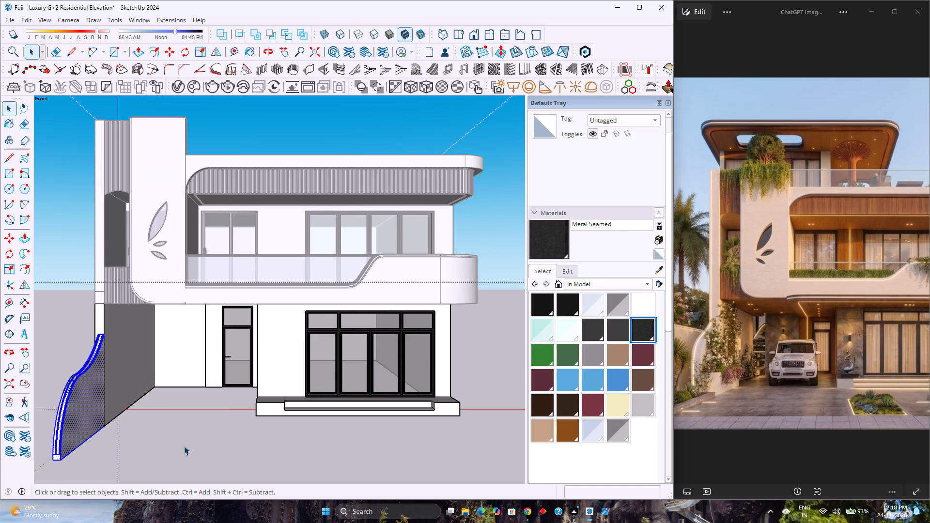
click(184, 446)
scroll(184, 445, down, 3)
scroll(117, 429, up, 2)
scroll(146, 414, down, 2)
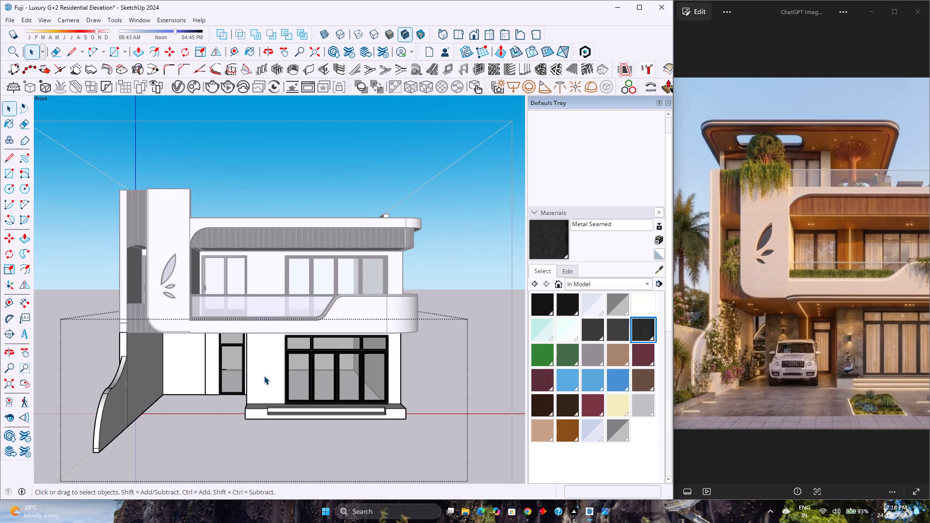
click(499, 187)
Delete the vertical seam edge between the curved boundary wall and the side wall in the ground-floor group, and close the group in front view.
scroll(91, 412, up, 3)
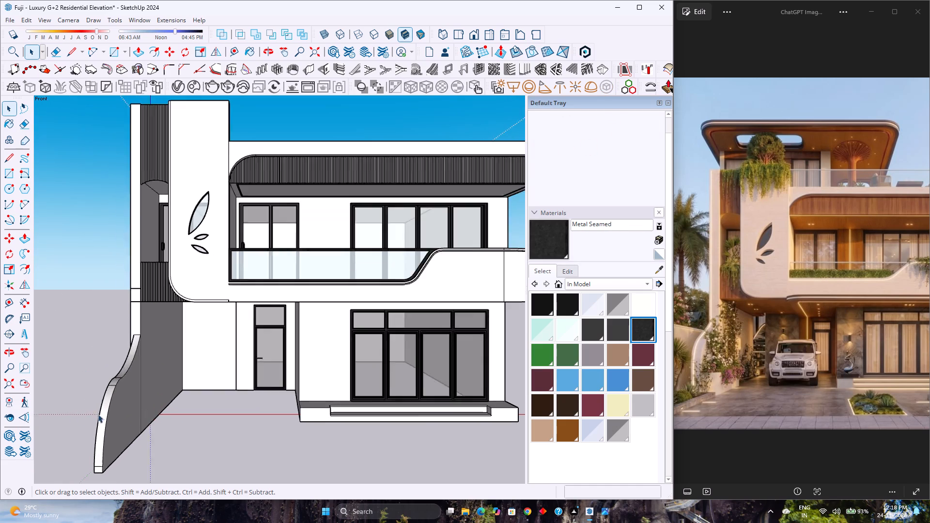
middle_drag(101, 415, 158, 415)
scroll(161, 415, up, 1)
middle_drag(103, 405, 3, 401)
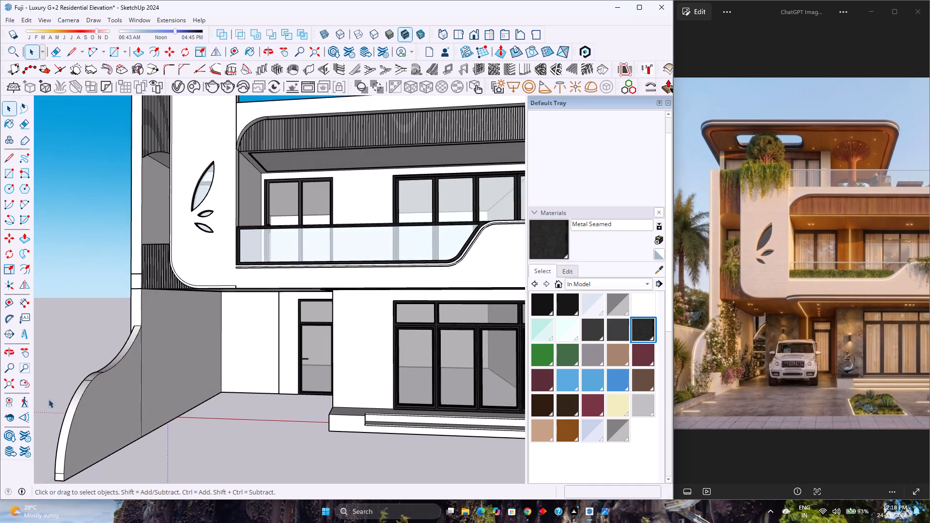
scroll(73, 398, up, 3)
scroll(121, 403, up, 4)
middle_drag(150, 396, 85, 404)
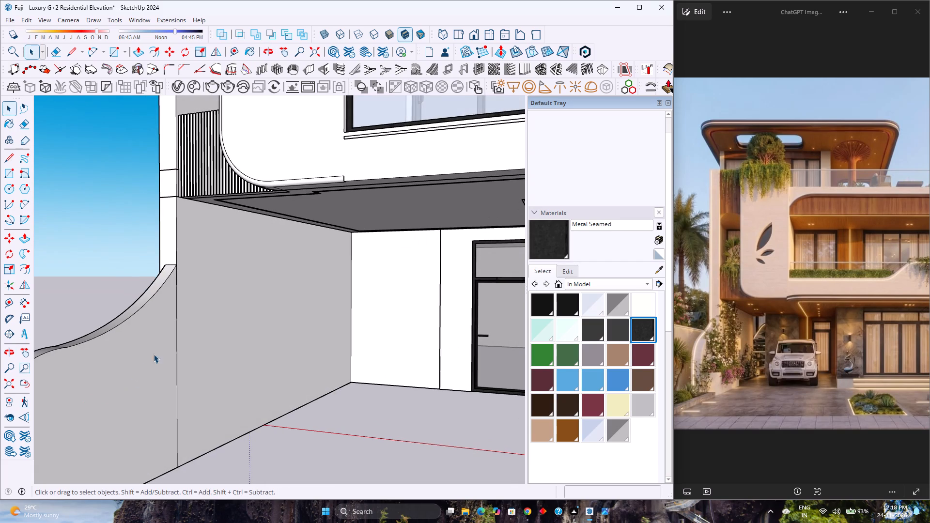
click(177, 340)
click(177, 340)
click(177, 340)
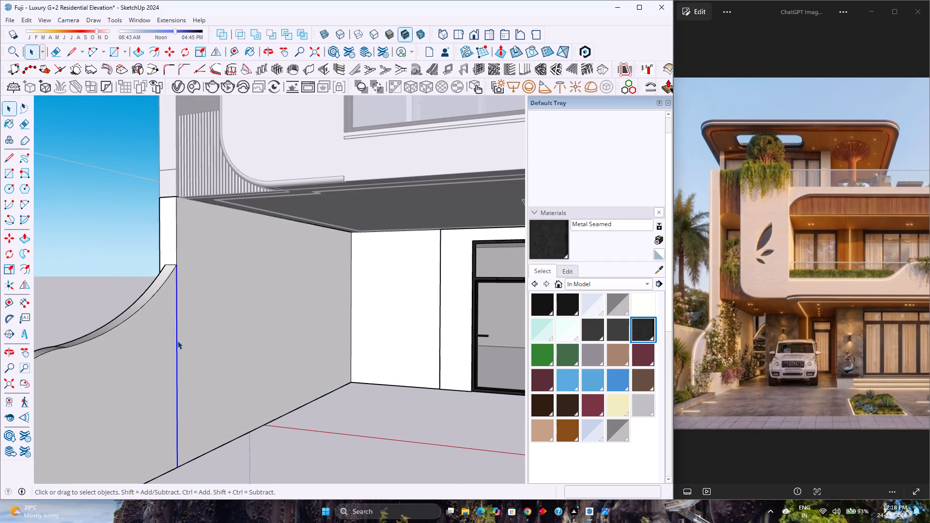
key(Delete)
scroll(177, 340, down, 5)
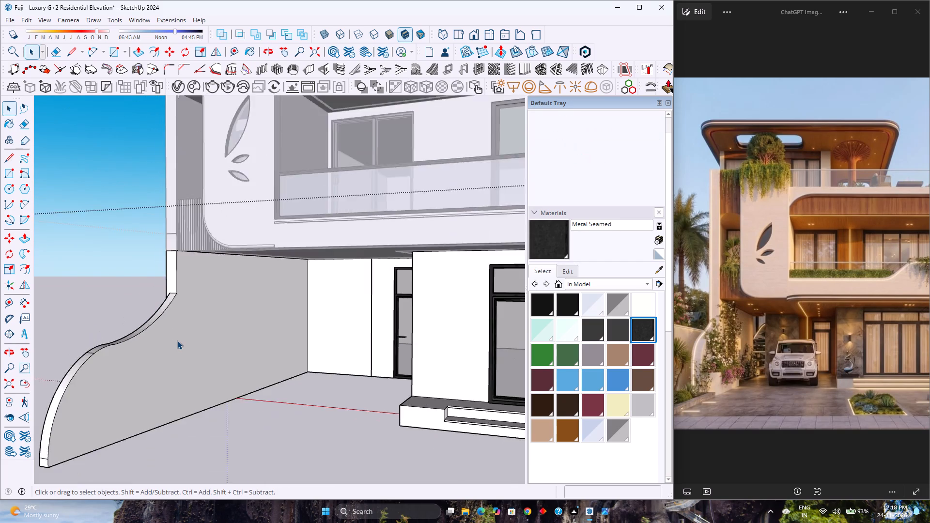
scroll(177, 340, down, 5)
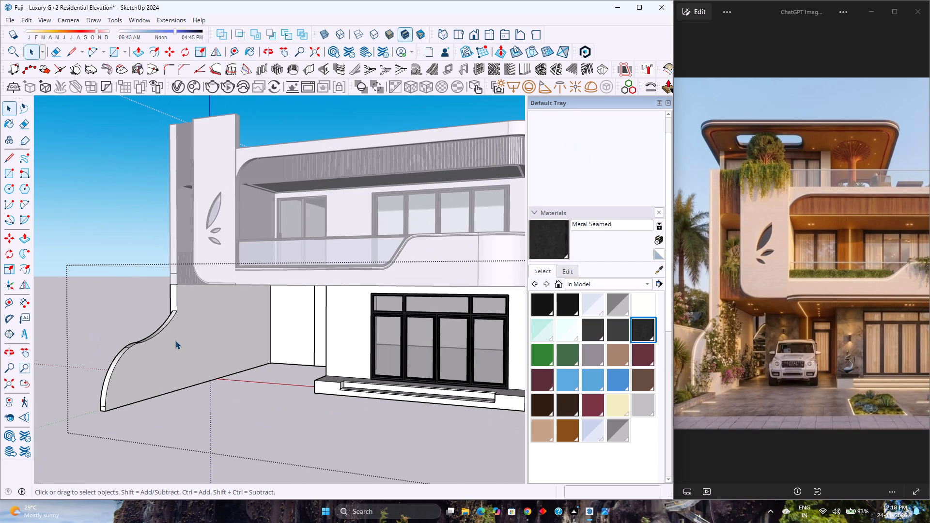
scroll(175, 340, up, 4)
scroll(175, 340, down, 4)
scroll(175, 340, up, 4)
scroll(175, 340, down, 5)
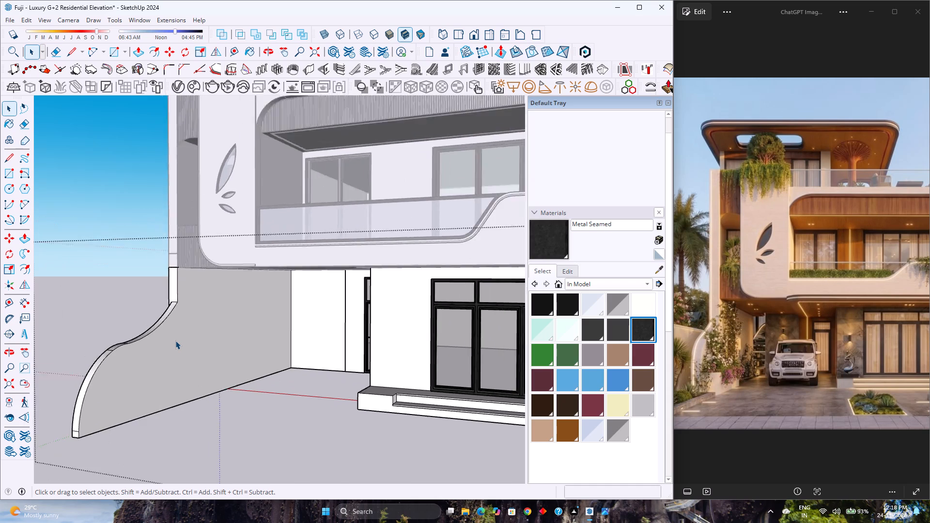
scroll(175, 340, down, 6)
click(473, 39)
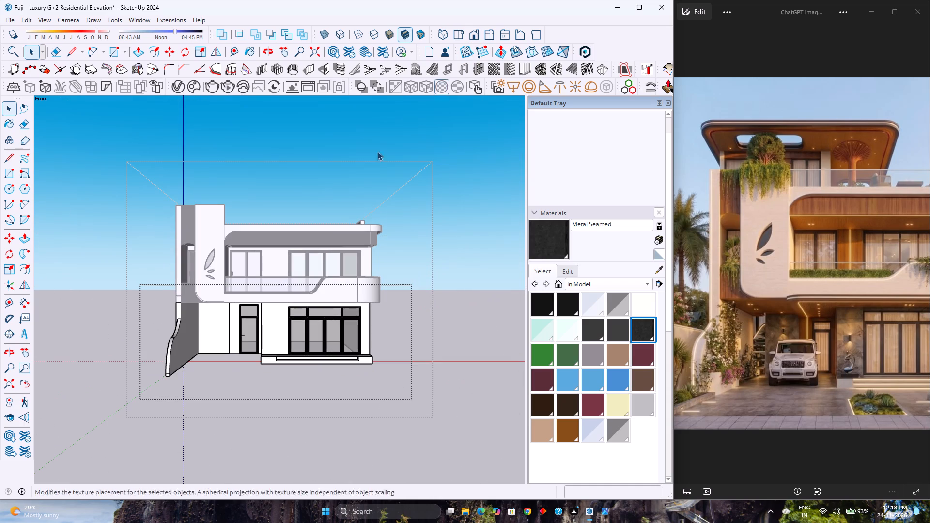
click(358, 200)
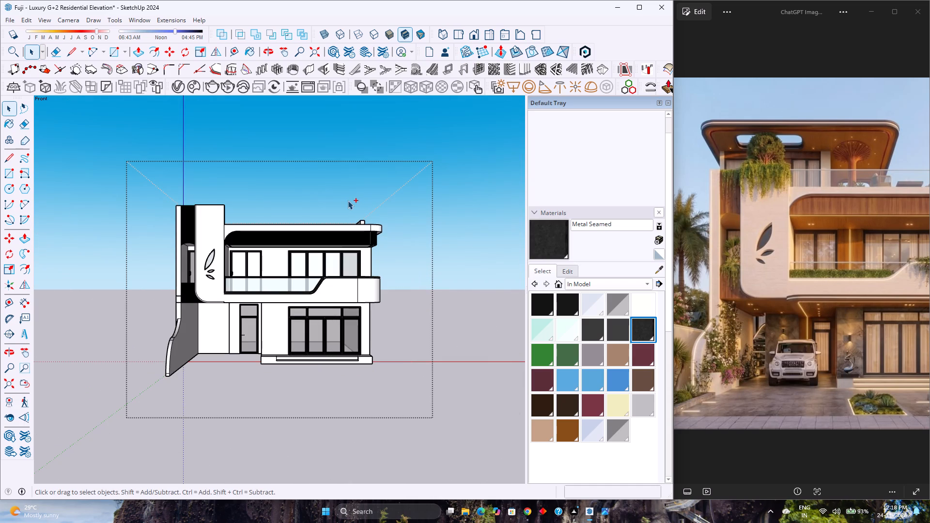
Save the model.
key(ctrl+s)
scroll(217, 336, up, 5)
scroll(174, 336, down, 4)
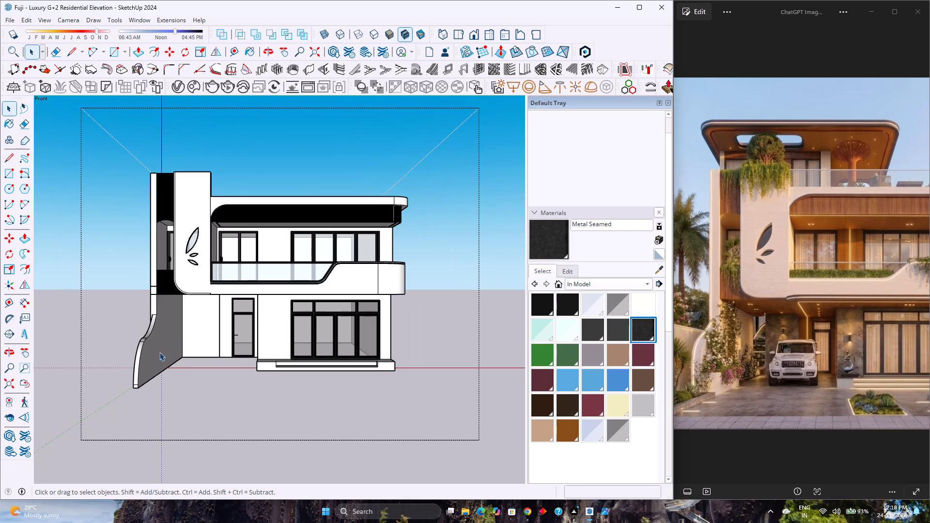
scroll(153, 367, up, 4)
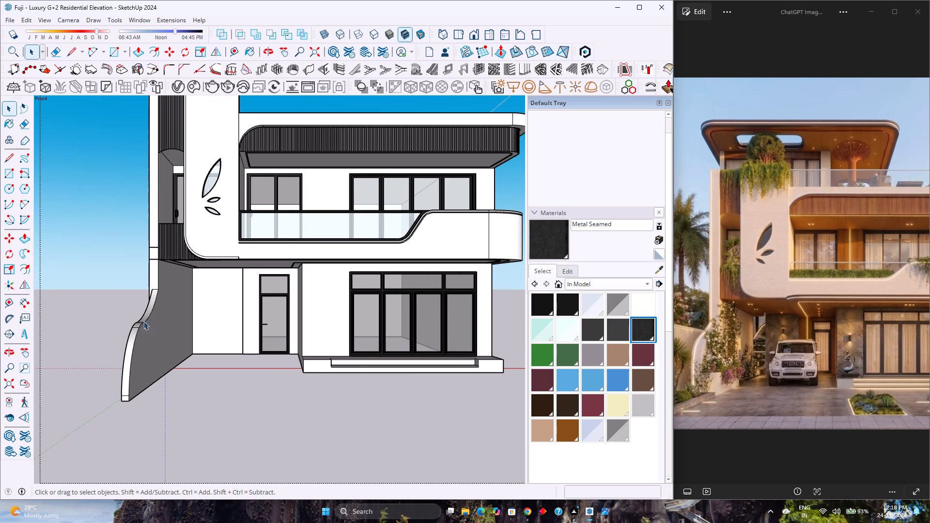
Open the ground-floor group and push/pull the curved boundary wall's outer face 3" outward, flush with the side wall's outer face.
scroll(140, 312, up, 4)
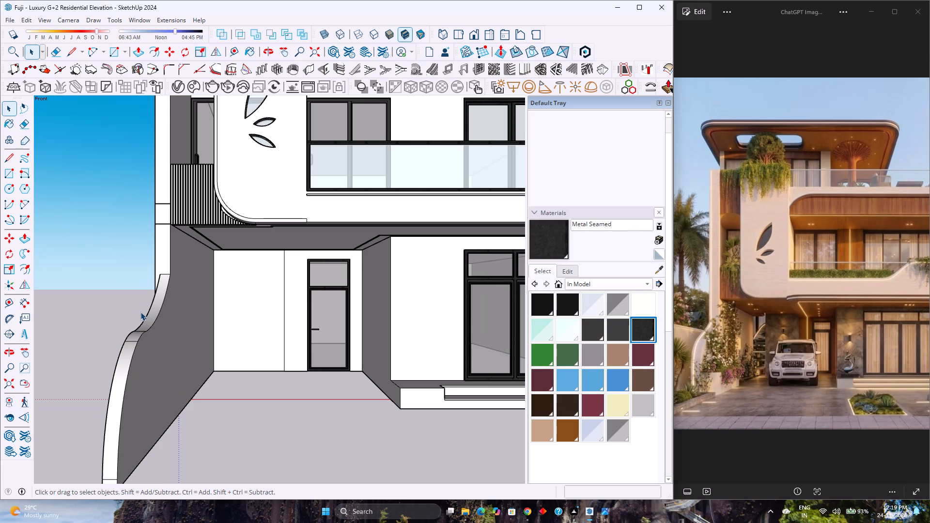
scroll(140, 312, down, 4)
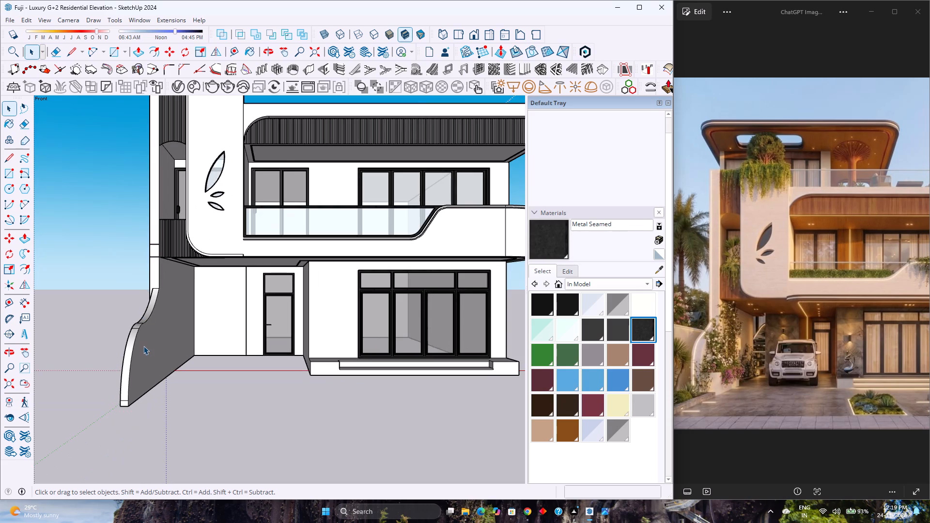
scroll(143, 346, up, 6)
middle_drag(141, 350, 241, 354)
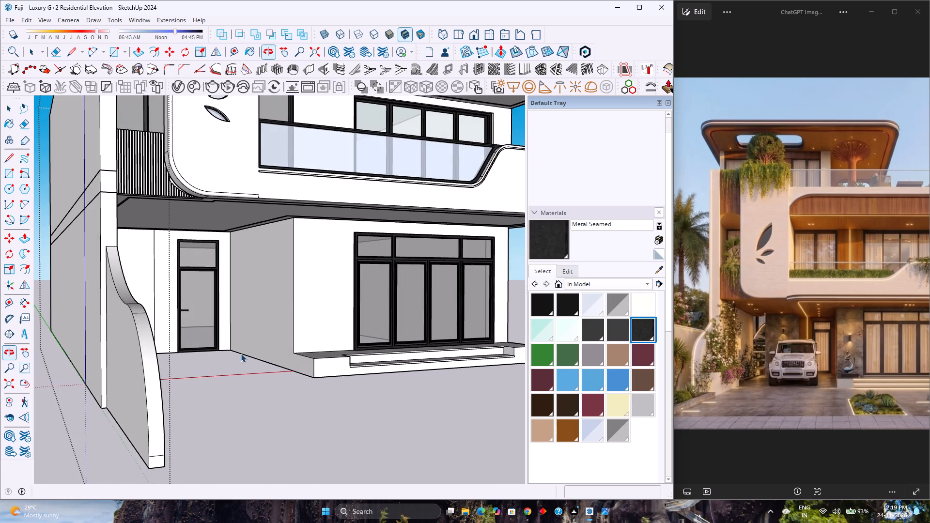
scroll(241, 354, down, 4)
scroll(169, 328, up, 4)
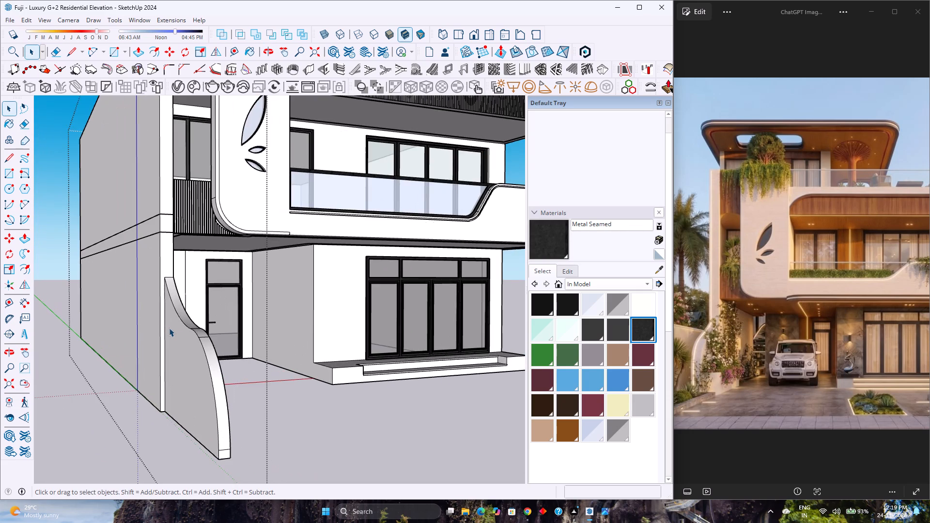
scroll(169, 327, up, 3)
scroll(169, 327, down, 4)
scroll(168, 372, up, 3)
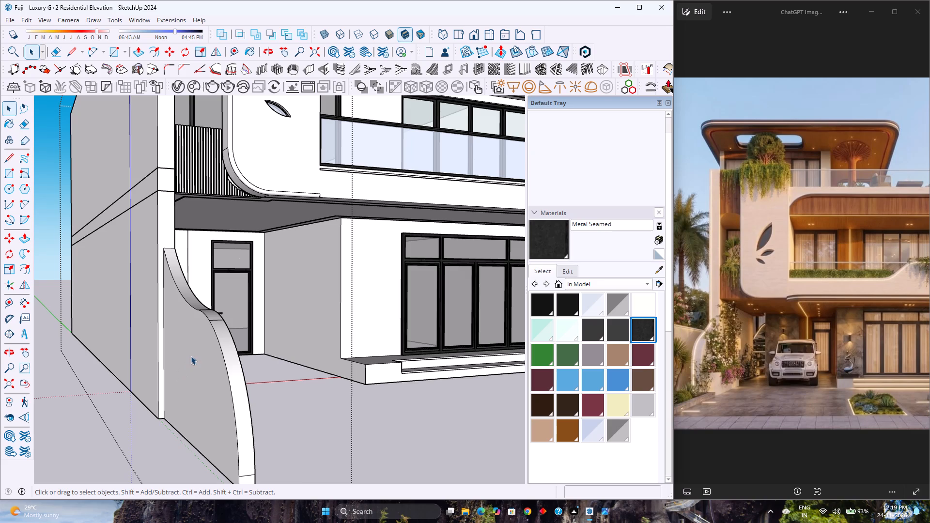
click(192, 355)
click(192, 355)
click(192, 355)
scroll(192, 355, up, 4)
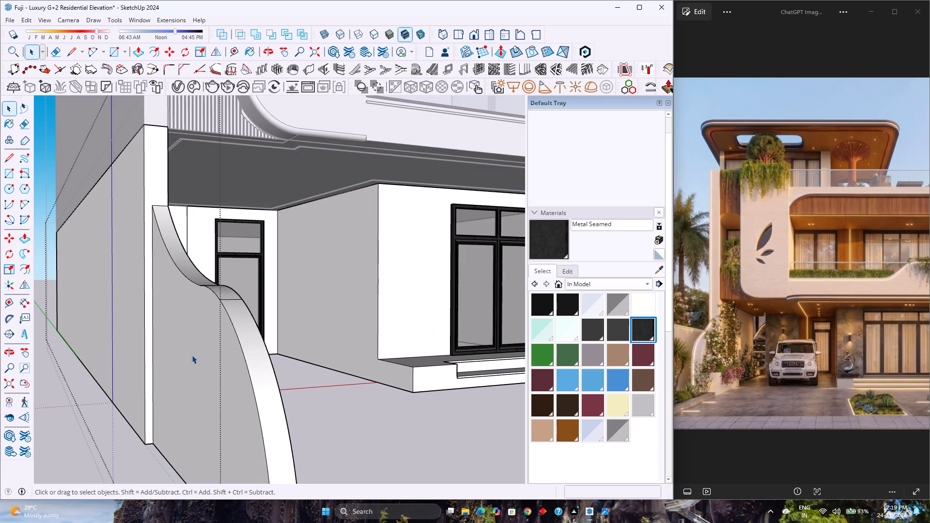
click(192, 355)
key(p)
click(192, 354)
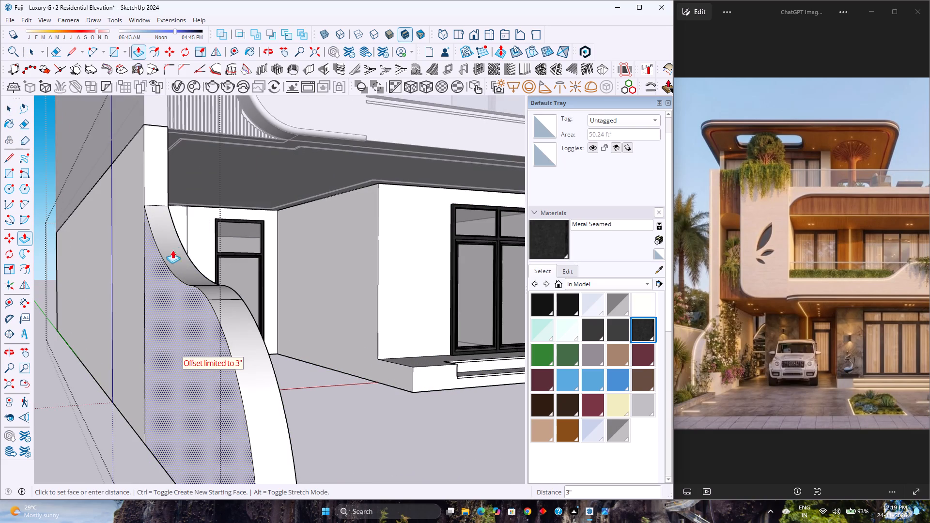
click(154, 191)
Erase the vertical seam edge between the curved boundary wall and the side wall on the outer face.
key(e)
click(144, 319)
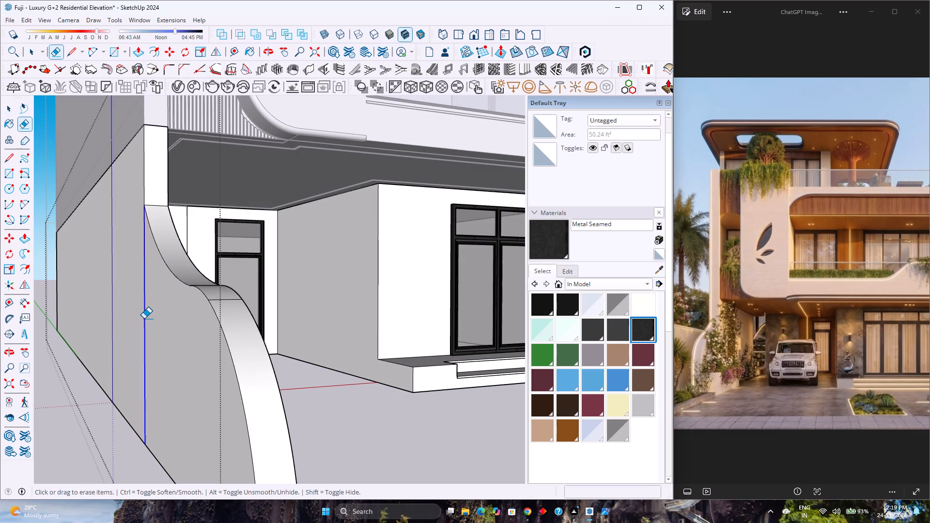
scroll(143, 319, down, 9)
key(space)
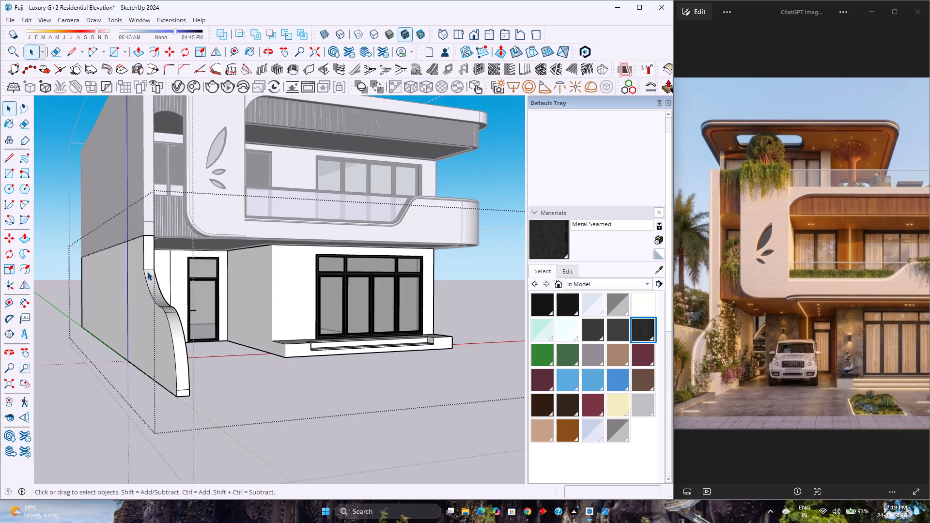
Examine the joint between the curved boundary wall and the side wall from the outer, front and inner sides.
scroll(147, 272, up, 11)
middle_drag(126, 293, 135, 308)
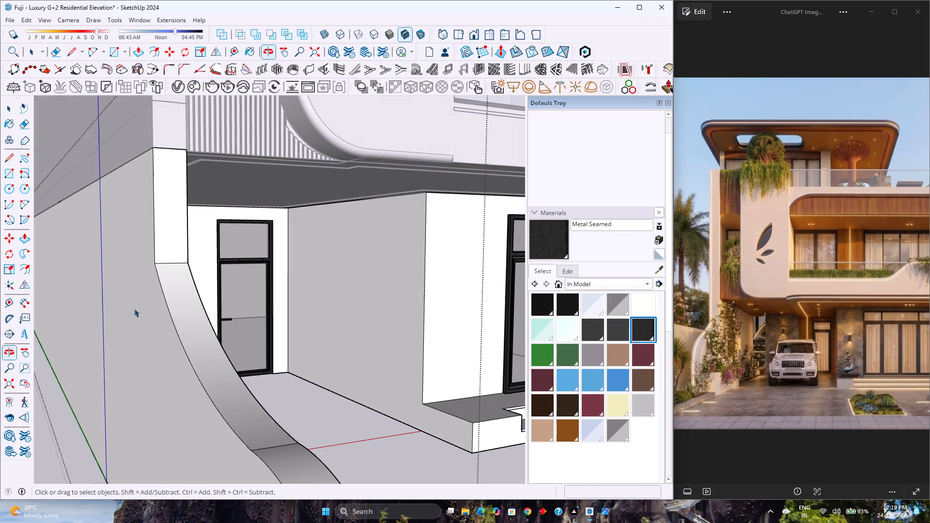
scroll(159, 291, down, 6)
middle_drag(156, 270, 45, 305)
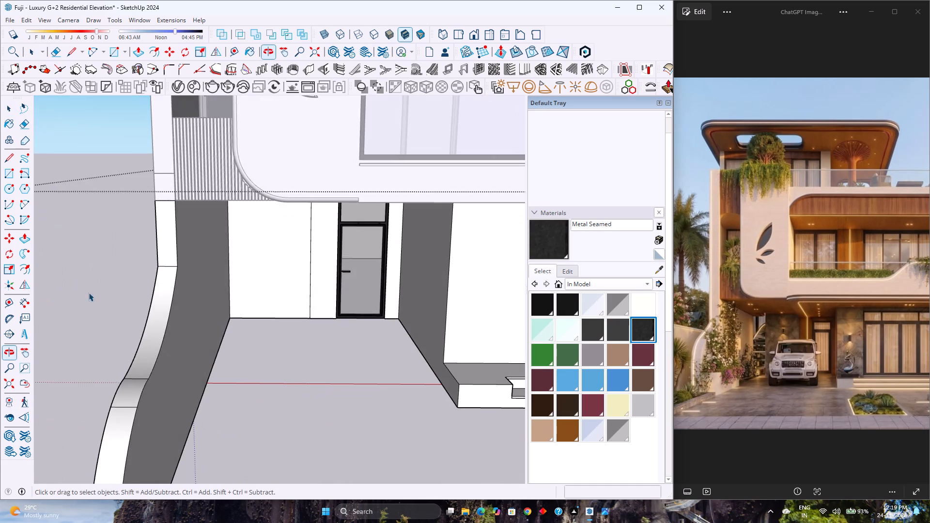
scroll(130, 280, up, 1)
middle_drag(132, 280, 165, 281)
scroll(167, 281, down, 6)
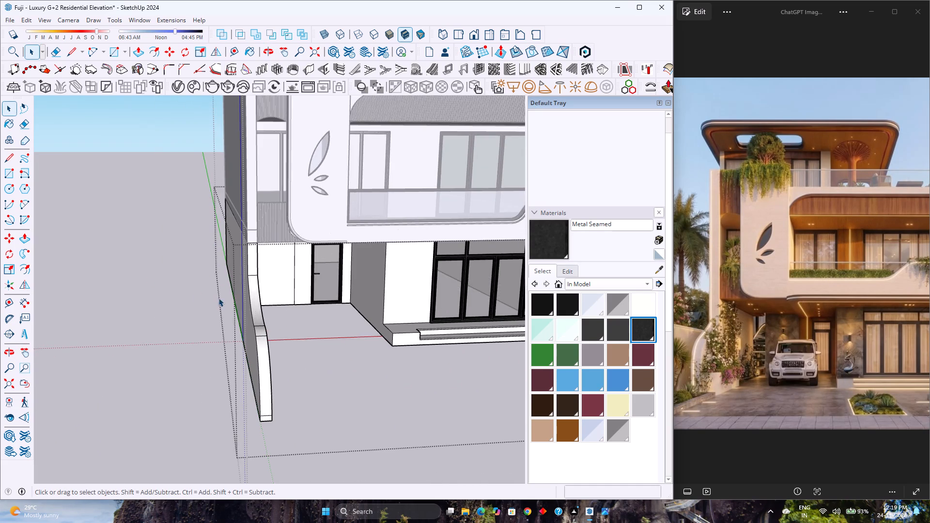
middle_drag(220, 299, 124, 297)
scroll(135, 289, up, 3)
shift+middle_drag(137, 289, 338, 365)
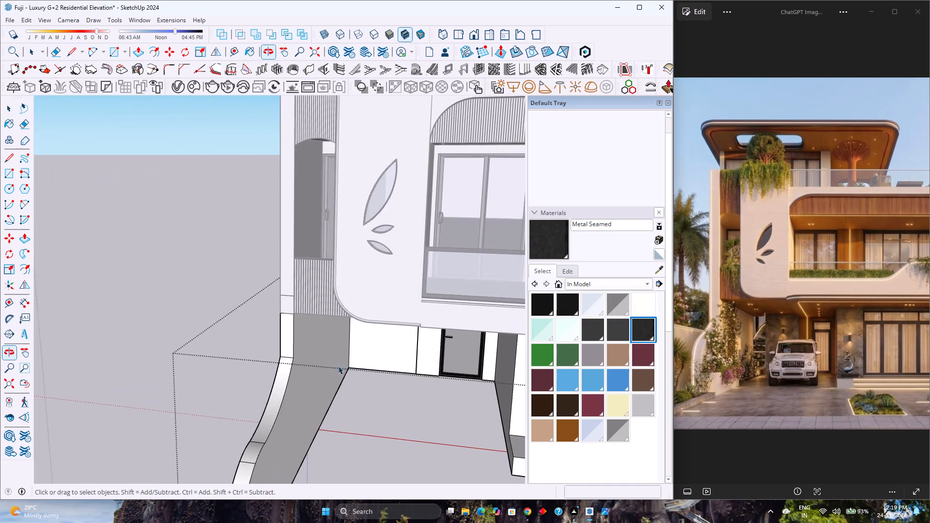
scroll(279, 343, down, 2)
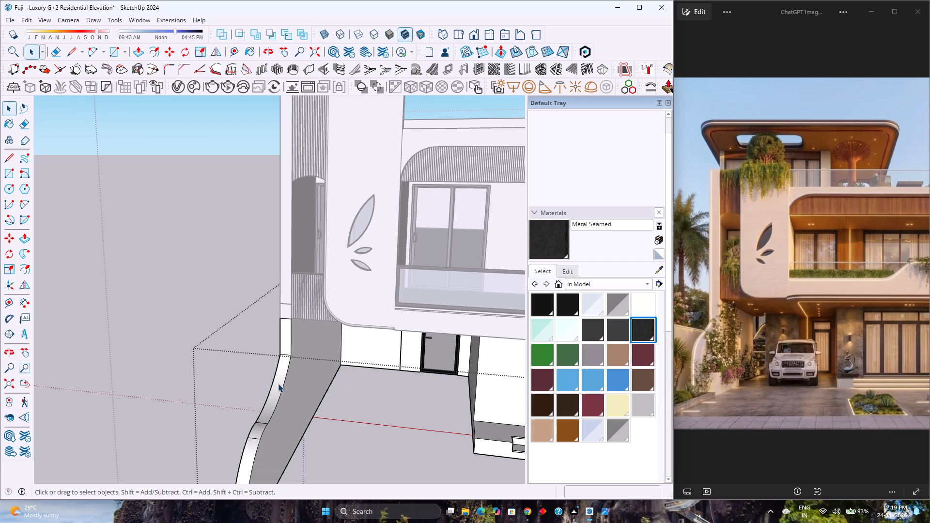
scroll(269, 377, up, 1)
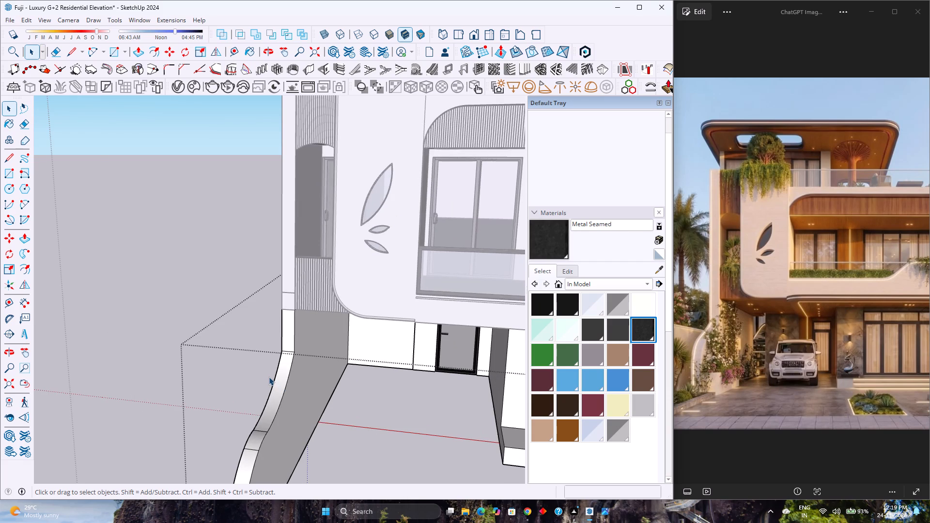
scroll(269, 377, up, 4)
scroll(274, 376, down, 6)
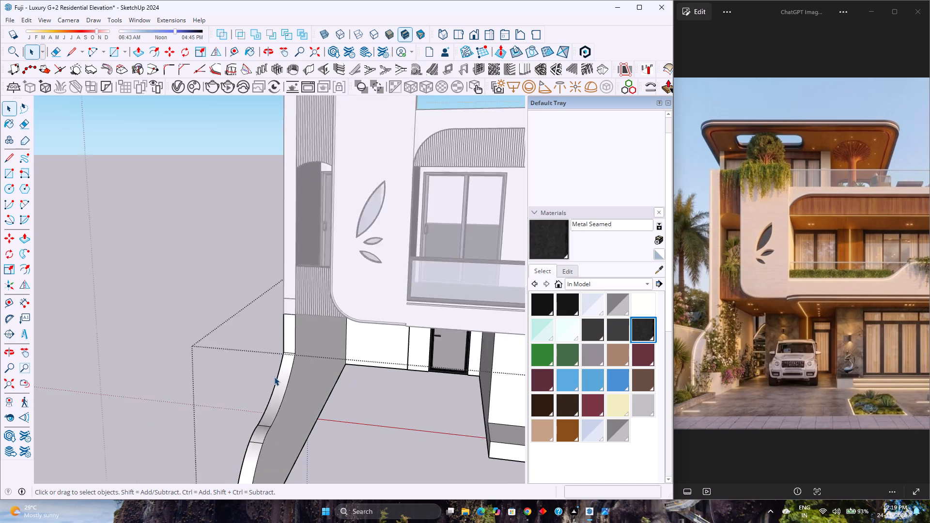
Close the ground-floor group.
click(196, 259)
scroll(196, 259, down, 4)
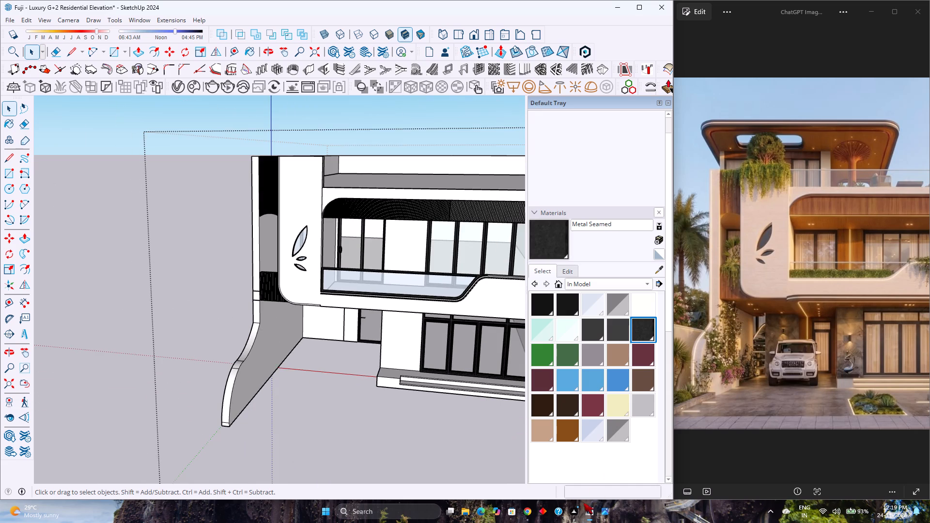
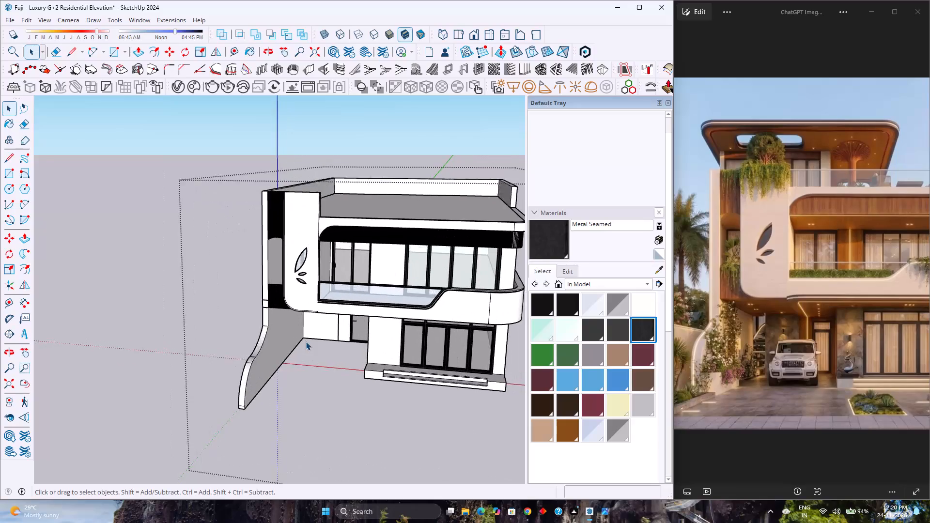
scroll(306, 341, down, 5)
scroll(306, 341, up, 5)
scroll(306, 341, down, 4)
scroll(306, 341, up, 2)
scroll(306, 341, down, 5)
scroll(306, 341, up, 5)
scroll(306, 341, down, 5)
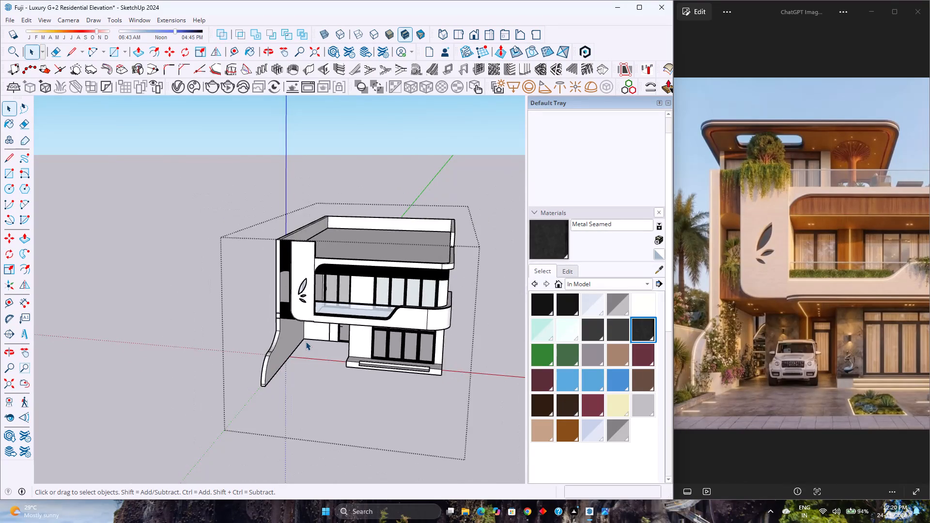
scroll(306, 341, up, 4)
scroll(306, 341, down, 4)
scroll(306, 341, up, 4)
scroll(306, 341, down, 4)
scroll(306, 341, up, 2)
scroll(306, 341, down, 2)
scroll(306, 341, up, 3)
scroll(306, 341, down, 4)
Examine the roof, the curved boundary wall and the leaf-cutout wall beside the balcony from above the building's front corner.
middle_drag(414, 297, 248, 336)
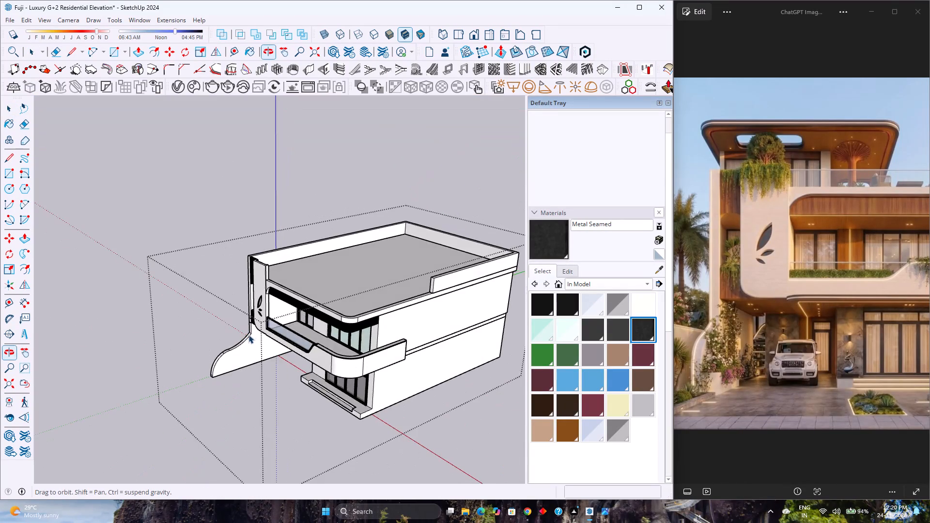
scroll(249, 333, up, 4)
scroll(250, 333, down, 5)
scroll(250, 333, up, 4)
scroll(250, 333, down, 4)
scroll(250, 333, up, 3)
scroll(250, 333, down, 4)
scroll(250, 333, up, 3)
scroll(250, 333, down, 3)
scroll(250, 333, up, 2)
scroll(250, 332, down, 3)
scroll(250, 332, up, 1)
scroll(250, 332, down, 2)
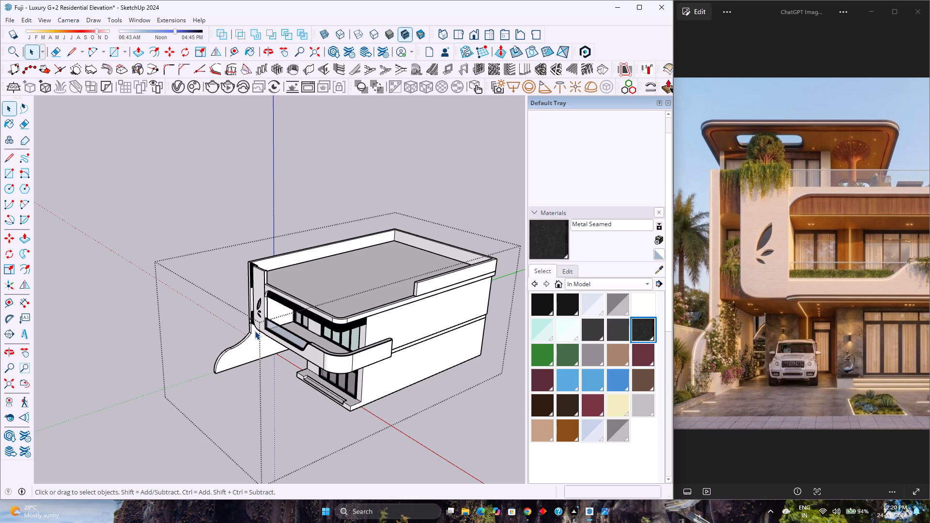
scroll(255, 331, down, 1)
scroll(255, 331, up, 1)
scroll(255, 331, down, 4)
scroll(255, 331, up, 4)
scroll(255, 331, down, 4)
scroll(257, 331, up, 6)
scroll(257, 330, down, 3)
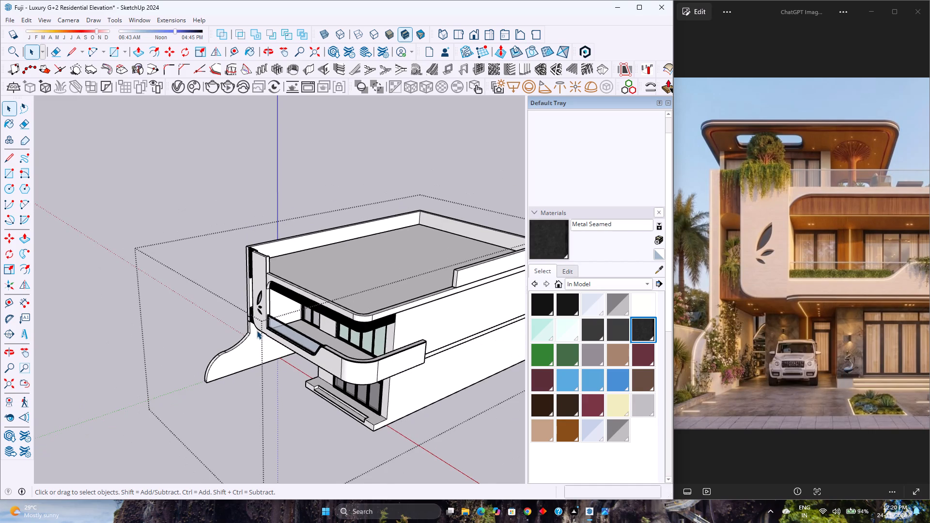
scroll(257, 330, up, 5)
scroll(257, 330, down, 3)
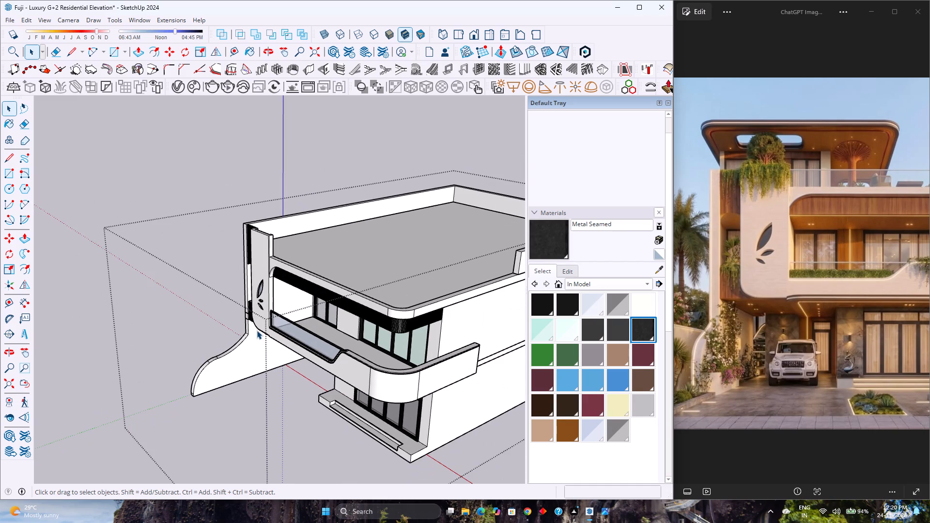
scroll(257, 273, up, 15)
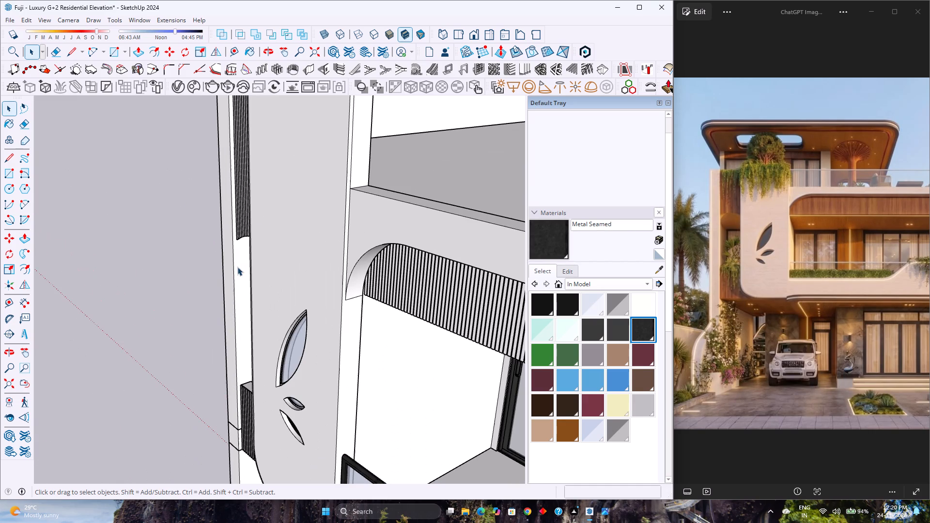
scroll(276, 304, down, 9)
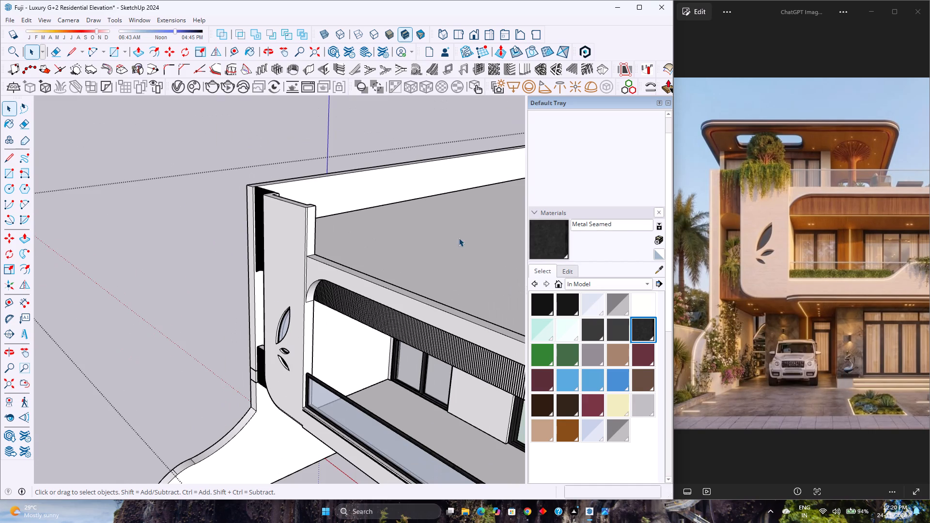
Examine the whole house in the standard front view, checking the facade and curved boundary wall against the reference image.
click(474, 34)
scroll(313, 221, down, 3)
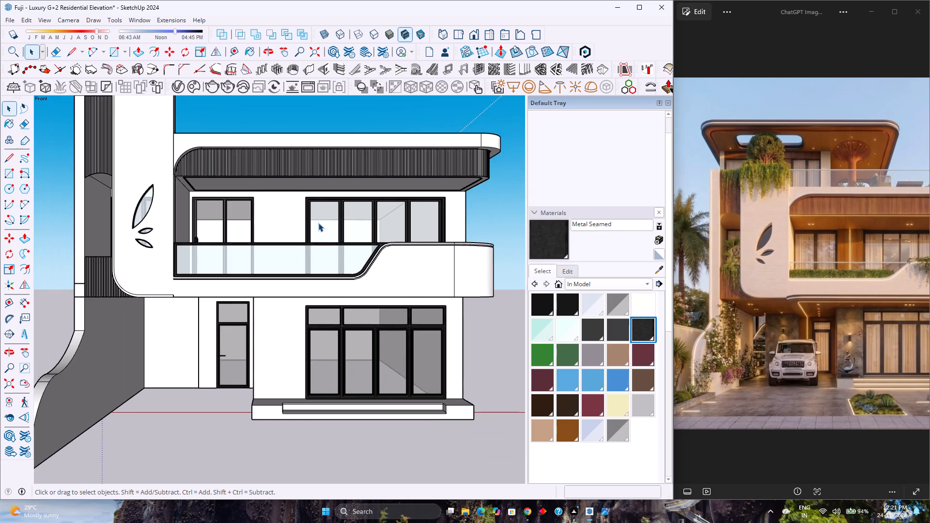
scroll(318, 223, down, 5)
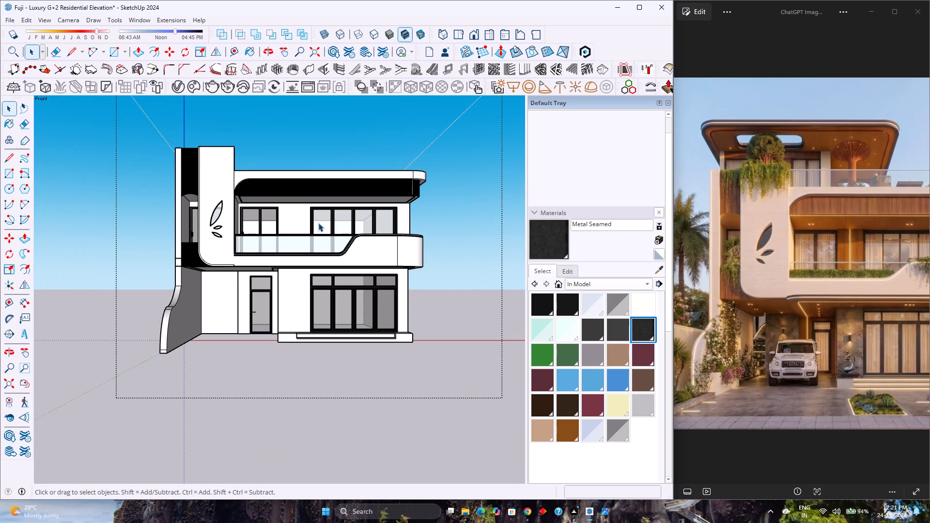
scroll(318, 222, up, 1)
scroll(317, 222, down, 5)
scroll(317, 222, up, 4)
scroll(317, 222, down, 3)
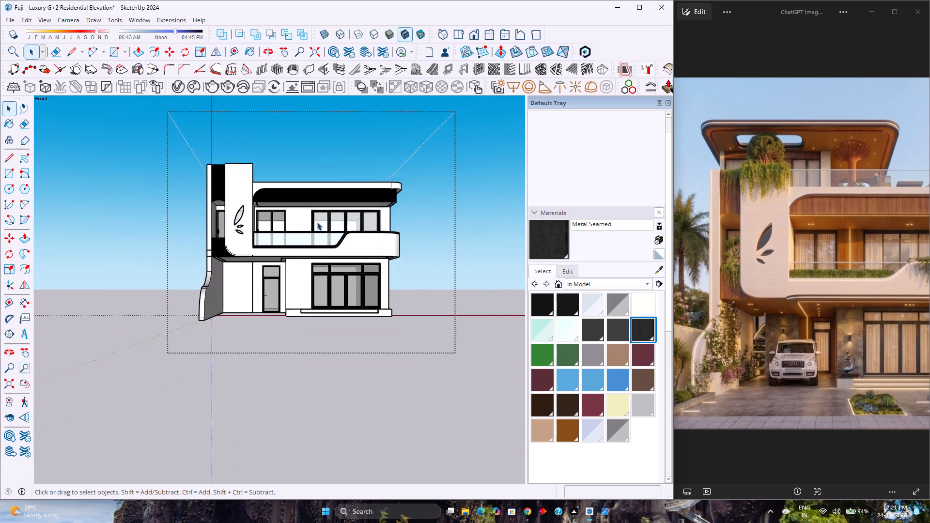
scroll(317, 222, up, 2)
scroll(317, 222, down, 4)
scroll(317, 222, up, 3)
scroll(317, 222, down, 3)
scroll(317, 222, up, 2)
scroll(317, 222, down, 3)
scroll(317, 222, up, 4)
scroll(317, 222, down, 3)
scroll(317, 222, up, 1)
scroll(317, 222, down, 1)
scroll(317, 222, up, 4)
scroll(317, 222, down, 4)
scroll(317, 222, up, 6)
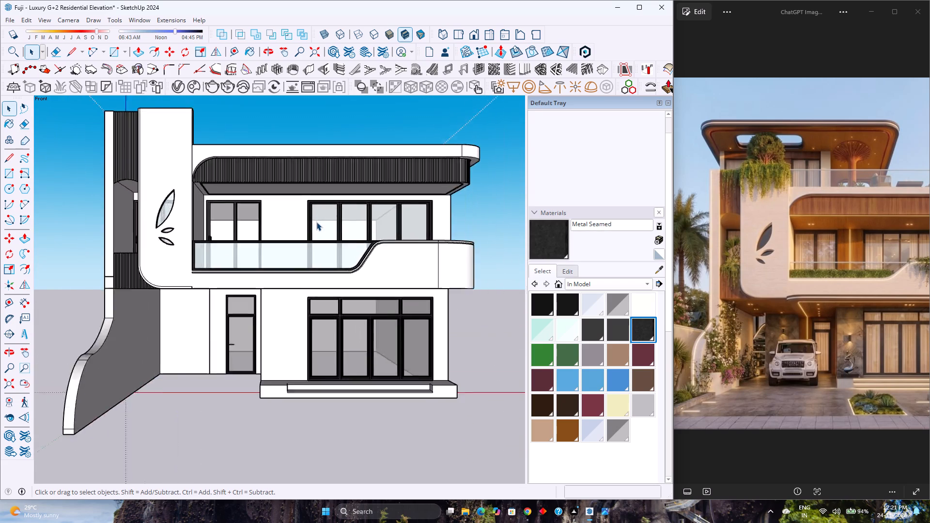
scroll(316, 222, down, 6)
scroll(316, 222, up, 3)
scroll(316, 222, down, 3)
scroll(316, 222, up, 3)
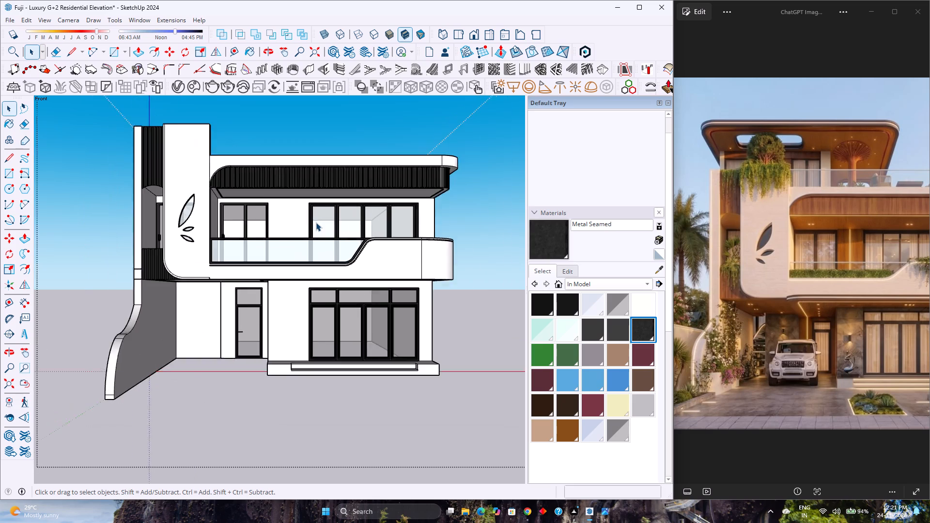
scroll(316, 222, up, 1)
scroll(311, 228, down, 2)
scroll(311, 228, up, 3)
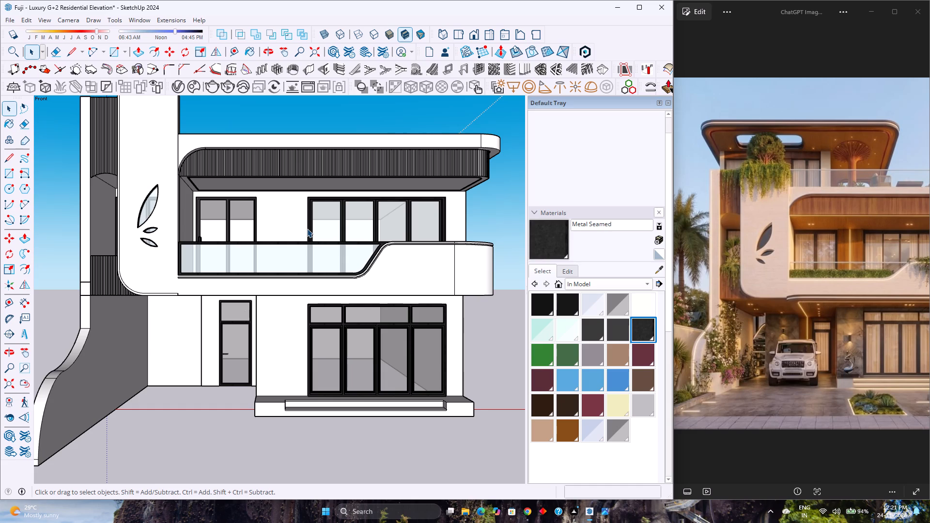
scroll(307, 228, up, 1)
scroll(307, 228, down, 4)
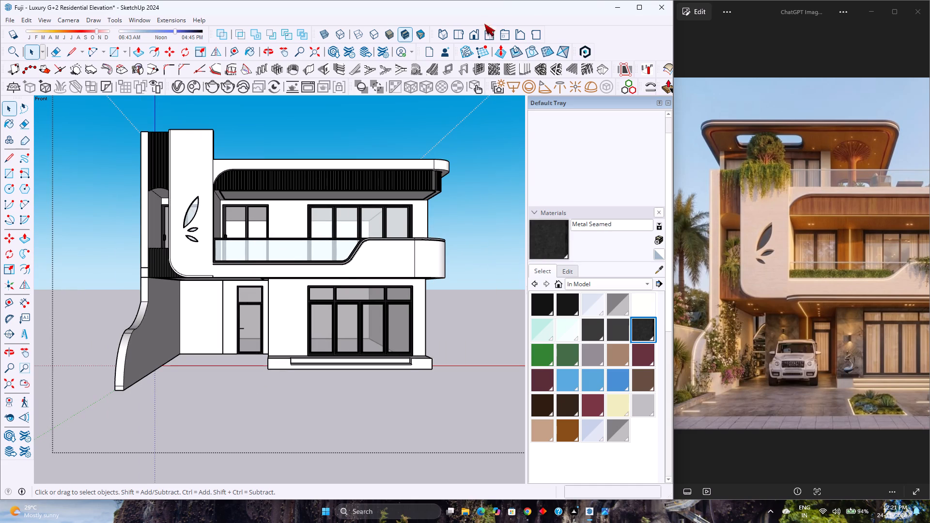
click(479, 36)
scroll(327, 276, up, 2)
scroll(327, 276, down, 4)
scroll(327, 276, up, 3)
scroll(327, 276, down, 3)
scroll(327, 276, up, 3)
scroll(327, 276, down, 2)
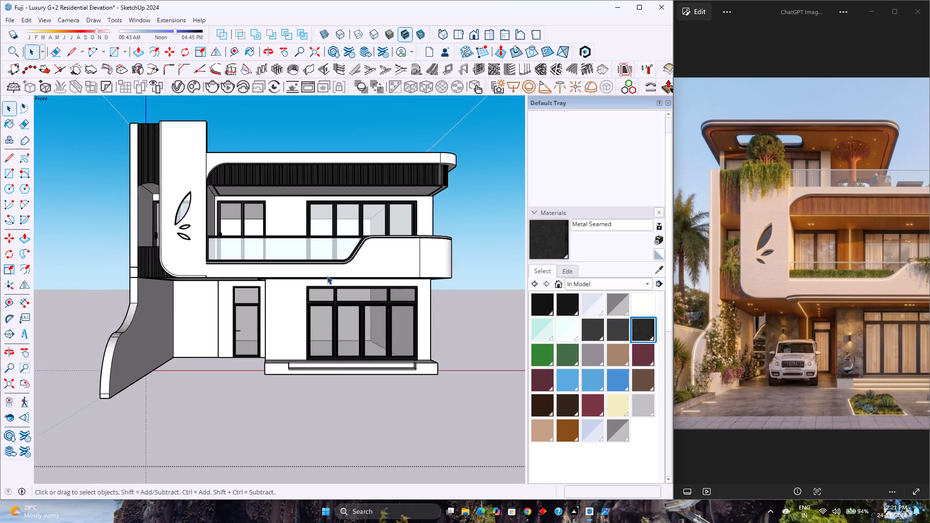
scroll(327, 276, down, 2)
scroll(327, 276, up, 4)
scroll(327, 276, down, 4)
scroll(327, 276, up, 5)
scroll(327, 276, down, 4)
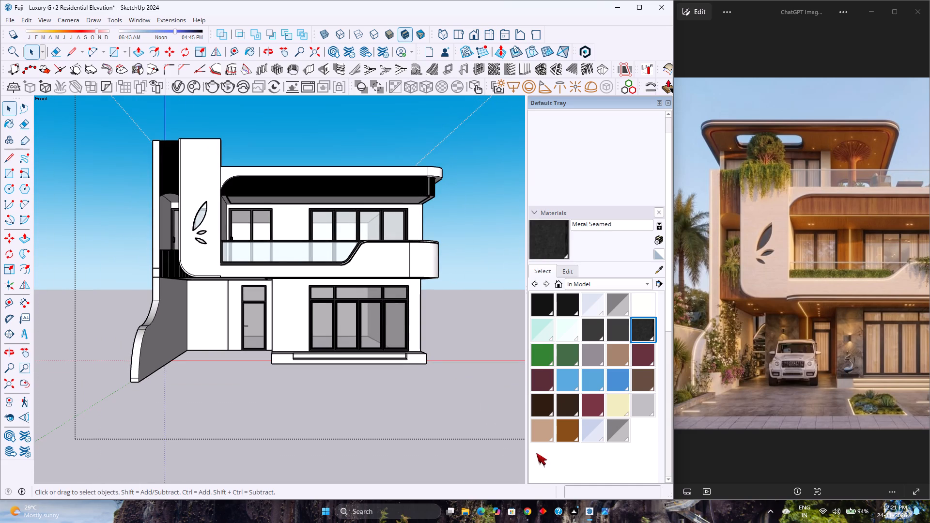
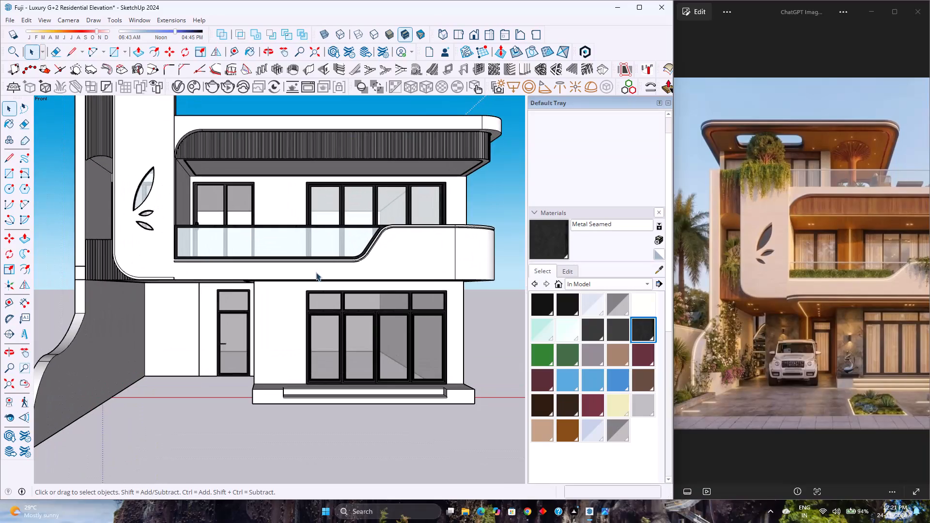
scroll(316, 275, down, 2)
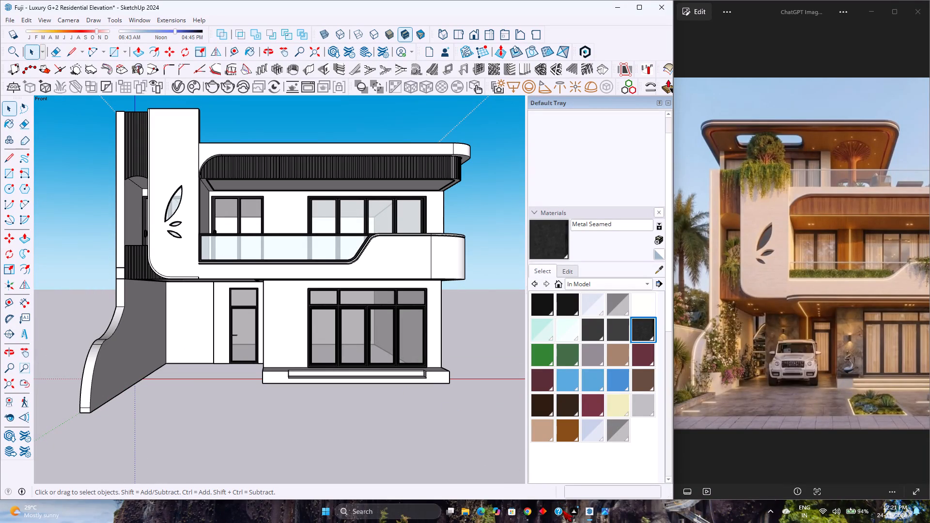
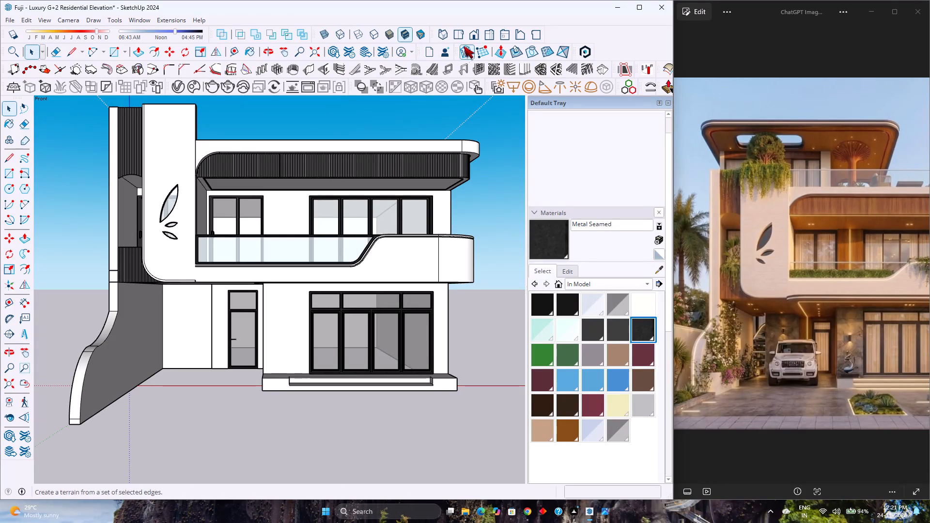
Examine the house model from the front, from below and at an angle, including the curved boundary wall and entrance bay.
double_click(479, 35)
scroll(297, 302, down, 5)
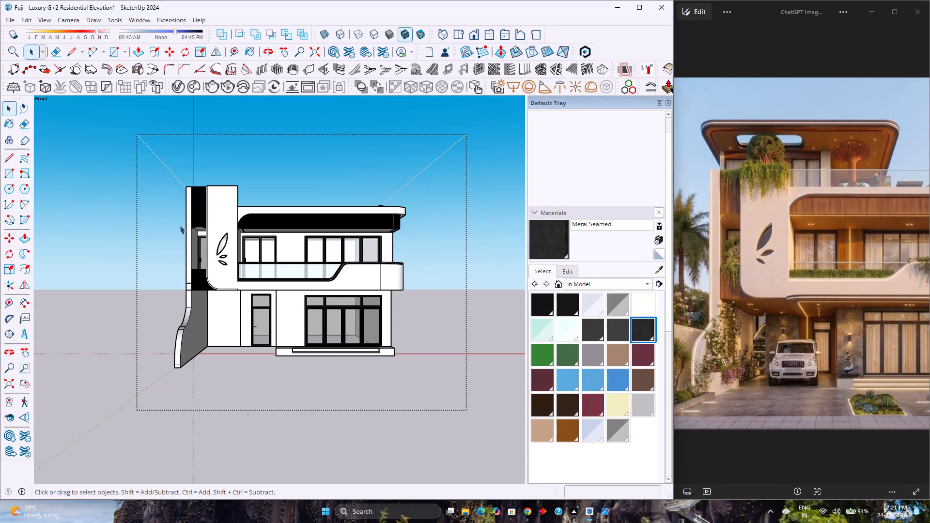
scroll(180, 225, up, 4)
scroll(358, 354, down, 3)
scroll(359, 354, up, 4)
scroll(359, 354, down, 4)
scroll(359, 354, up, 3)
scroll(359, 354, down, 4)
scroll(359, 354, up, 4)
scroll(359, 354, down, 3)
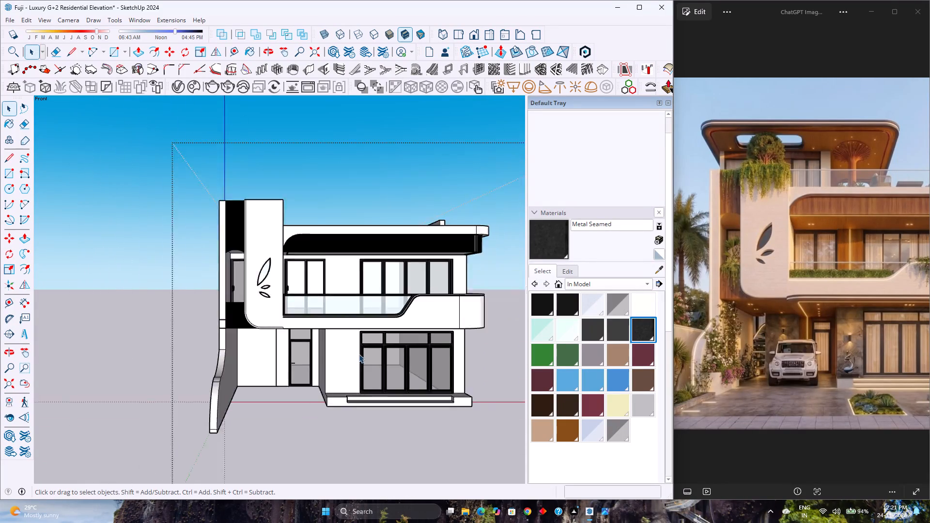
scroll(359, 354, down, 1)
scroll(359, 354, up, 4)
scroll(359, 354, down, 3)
middle_drag(386, 375, 281, 349)
scroll(283, 346, up, 4)
middle_drag(284, 339, 383, 287)
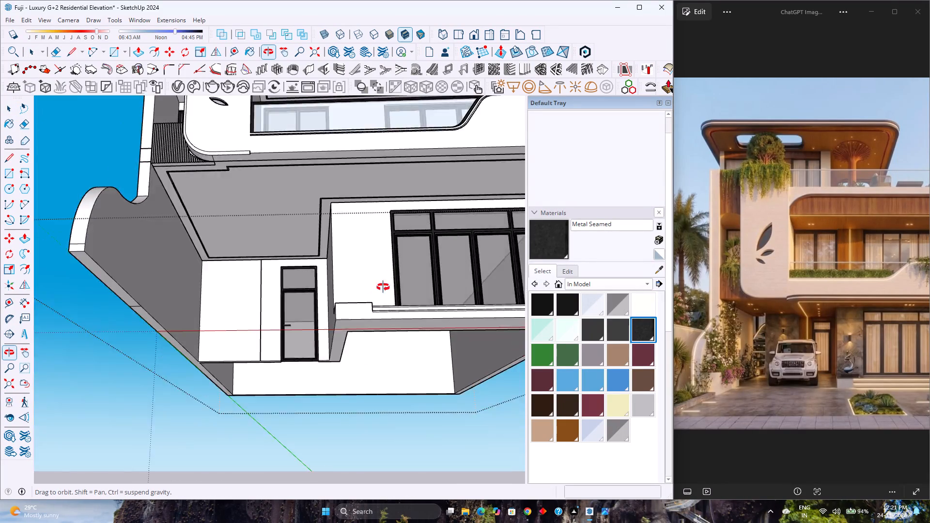
middle_drag(383, 287, 379, 266)
scroll(379, 262, down, 3)
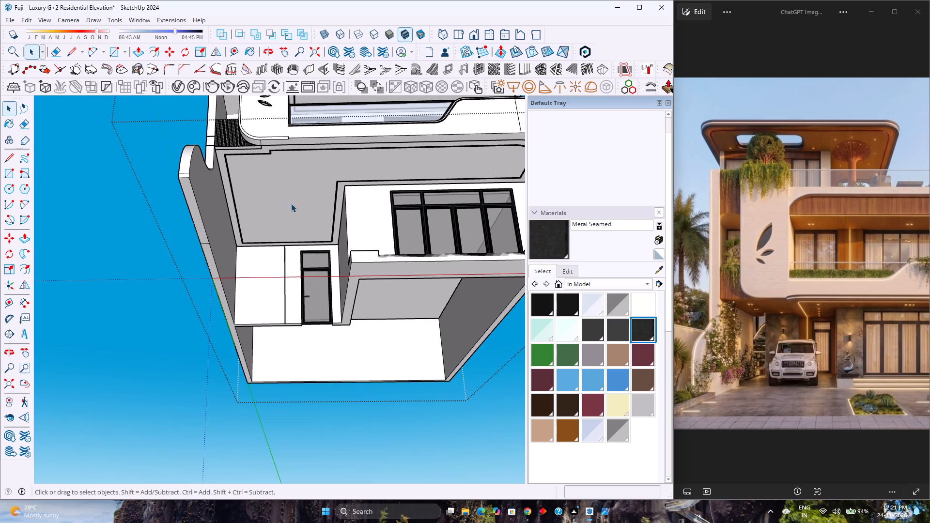
middle_drag(310, 280, 296, 305)
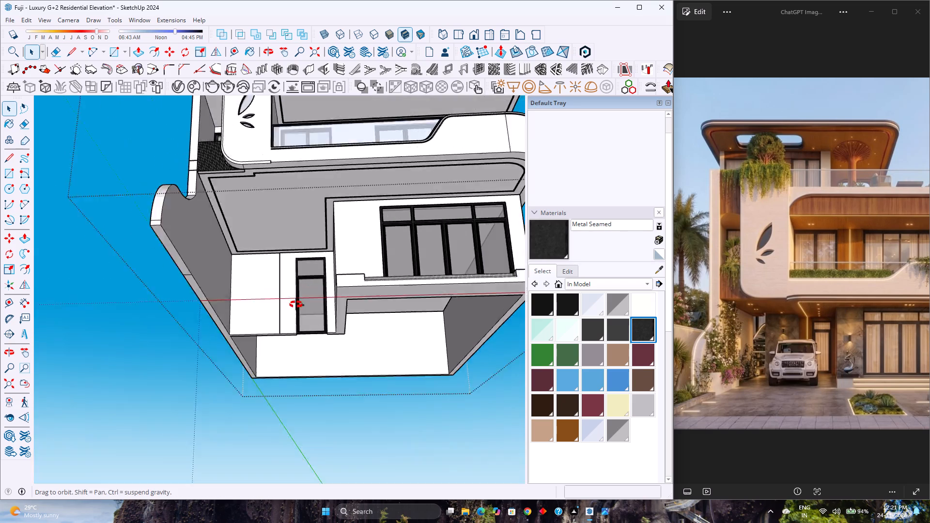
middle_drag(296, 305, 290, 361)
scroll(292, 354, down, 5)
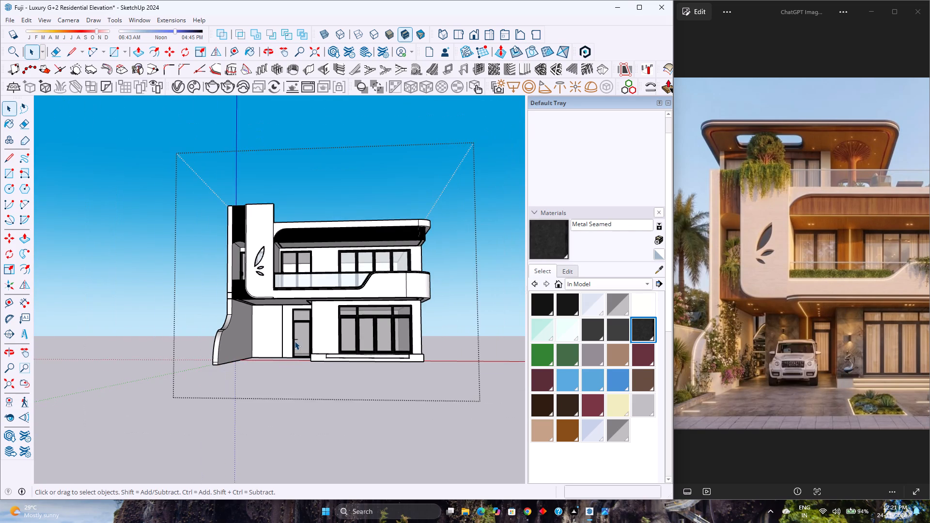
scroll(252, 313, up, 3)
middle_drag(271, 341, 218, 356)
scroll(223, 351, down, 2)
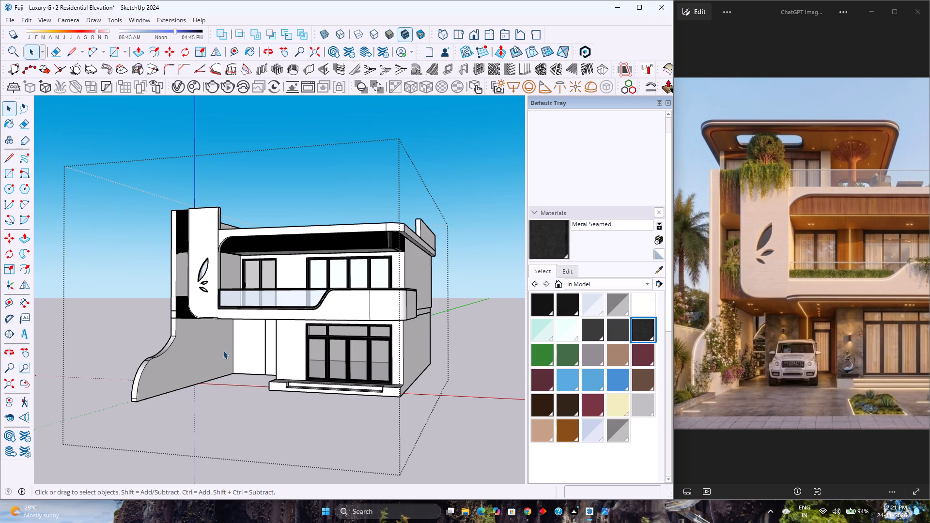
Open the ground-floor group and place a vertical guide on the boundary wall's inner face, 21' forward from its rear vertical edge.
scroll(210, 364, up, 2)
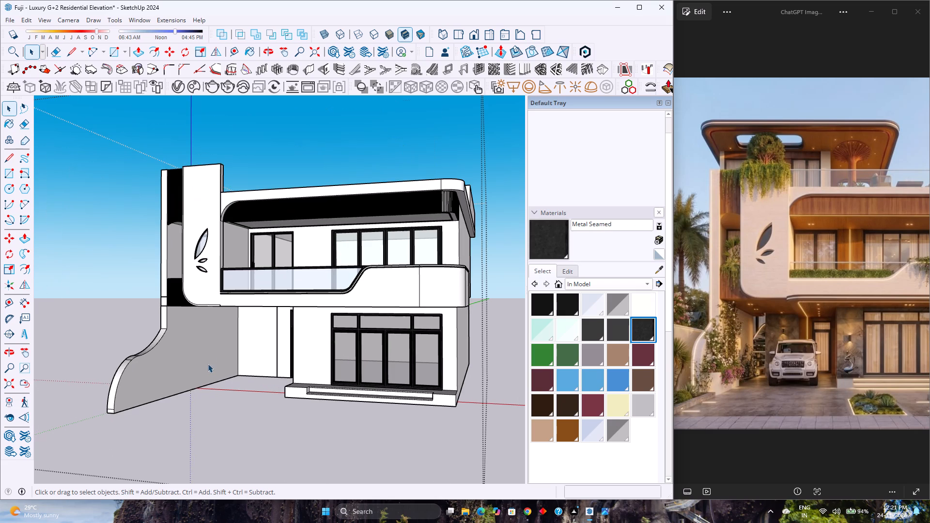
scroll(177, 401, up, 4)
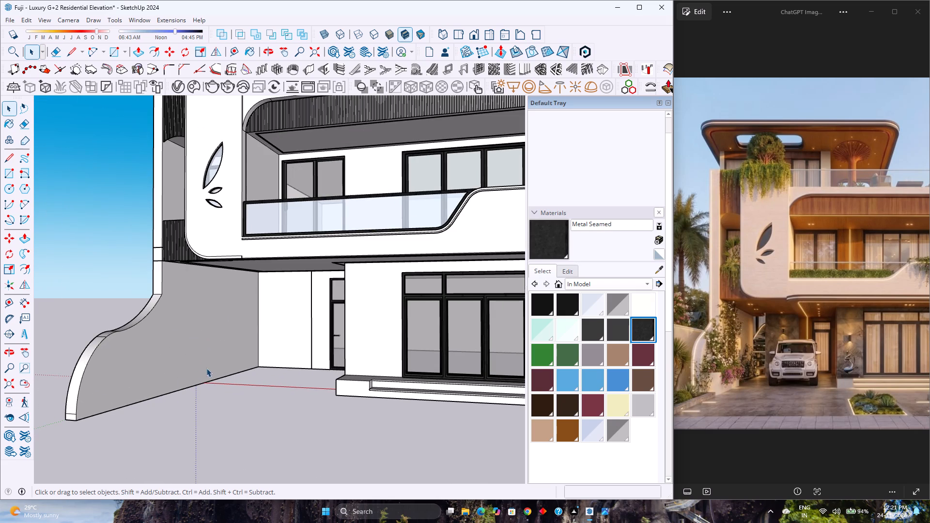
double_click(157, 375)
scroll(157, 375, up, 4)
click(157, 375)
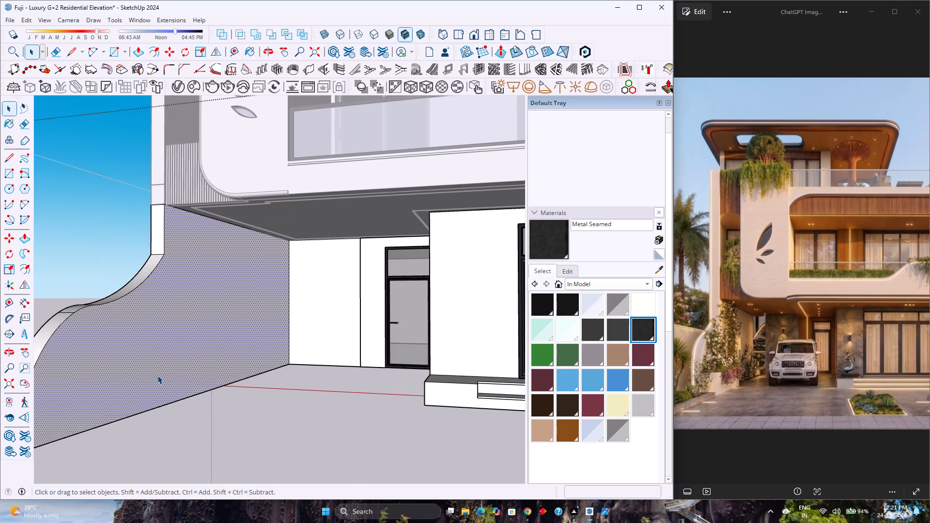
scroll(157, 375, down, 8)
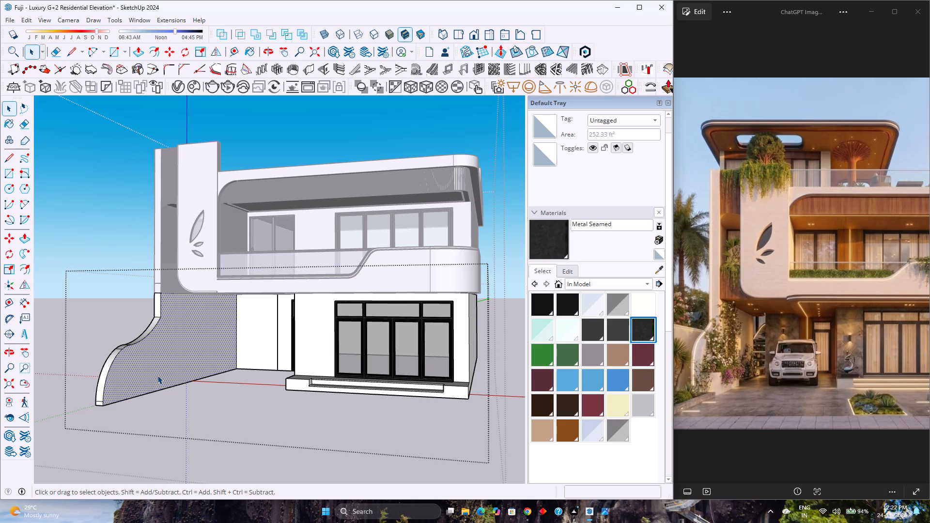
scroll(111, 391, up, 4)
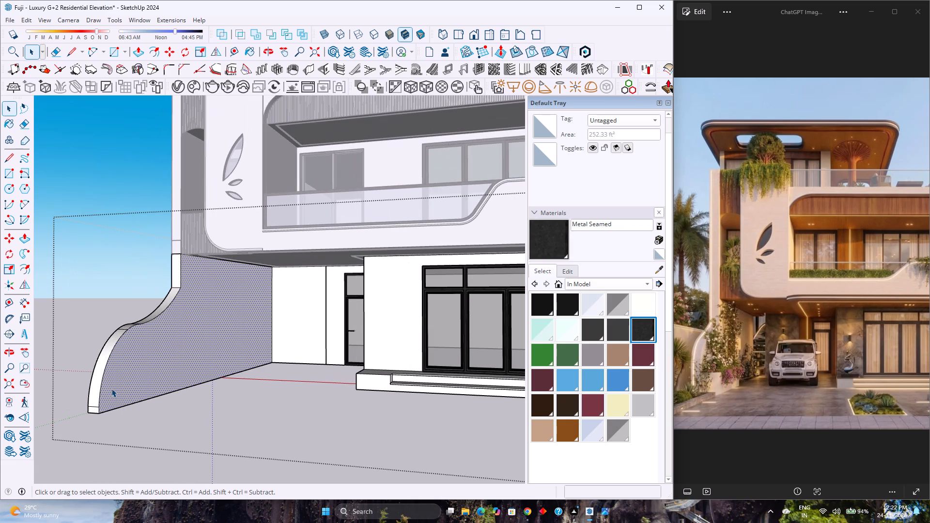
double_click(117, 381)
scroll(117, 381, up, 4)
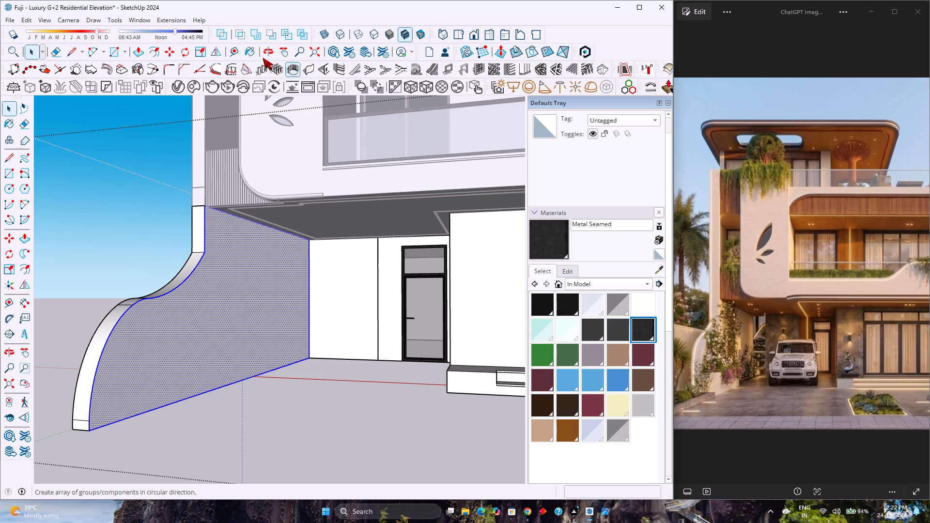
click(232, 52)
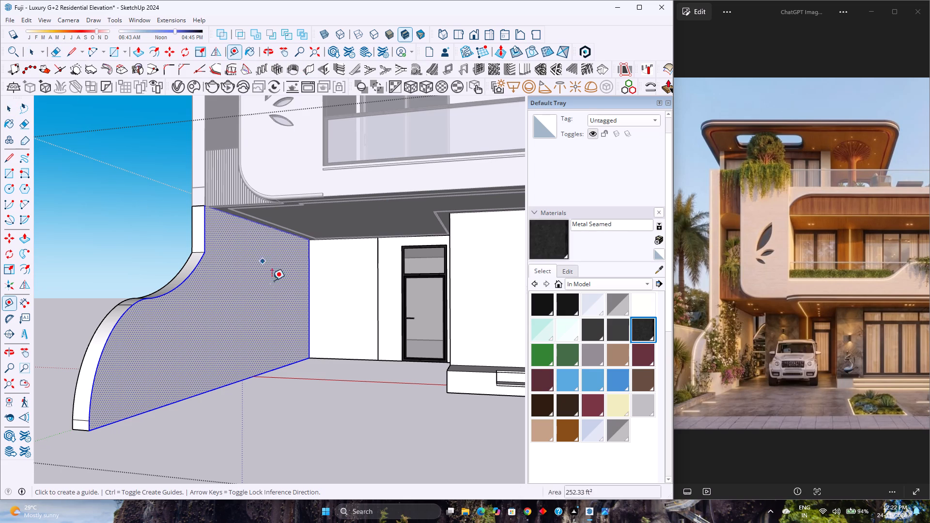
click(312, 314)
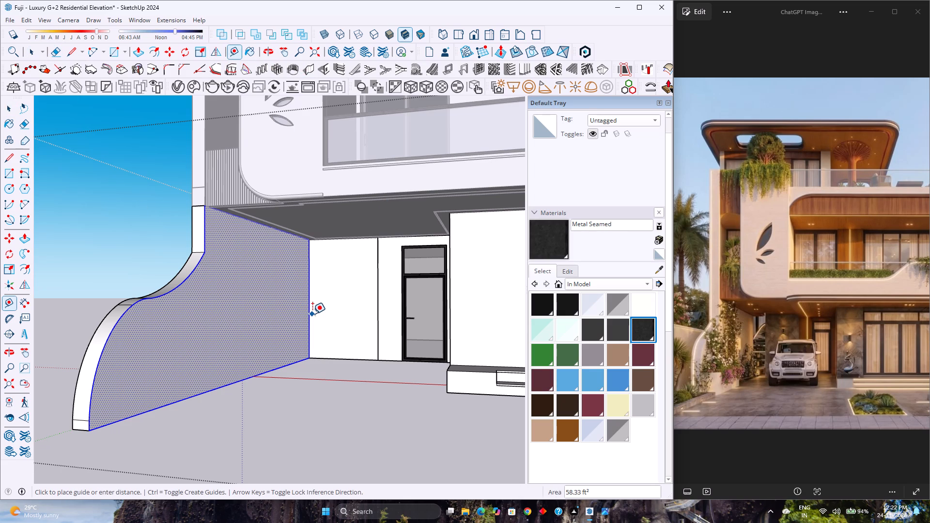
key(Escape)
click(308, 308)
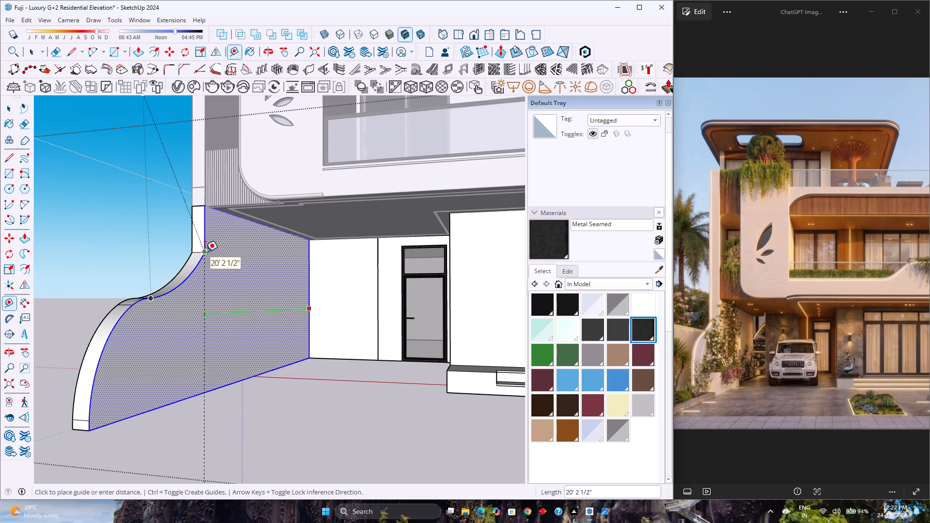
key(Left)
text(21')
key(Return)
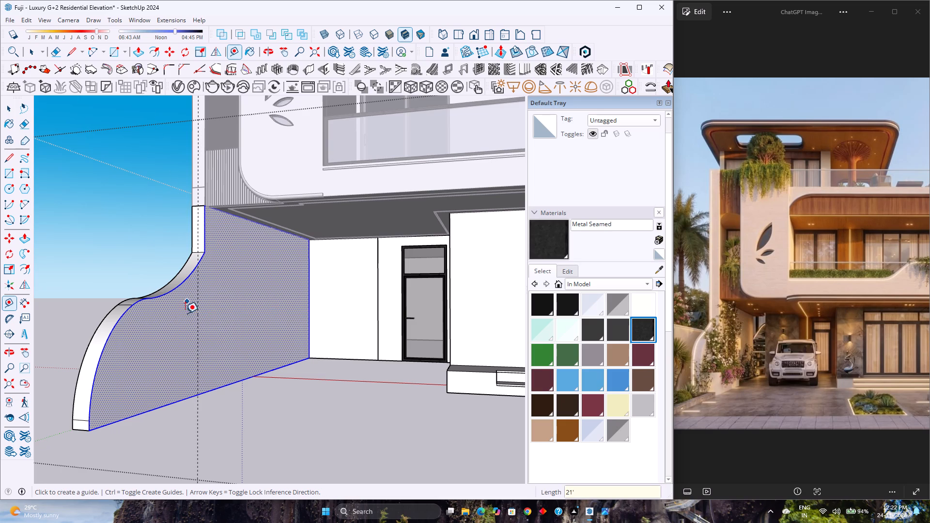
Place a guide on the boundary wall's inner face, parallel to and 1'6" above its bottom edge.
click(153, 410)
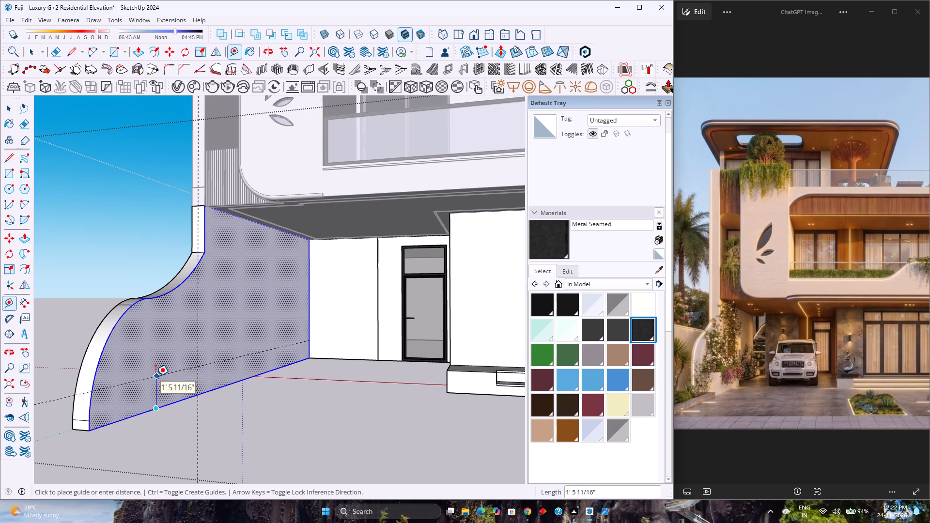
text(1'6)
key(Return)
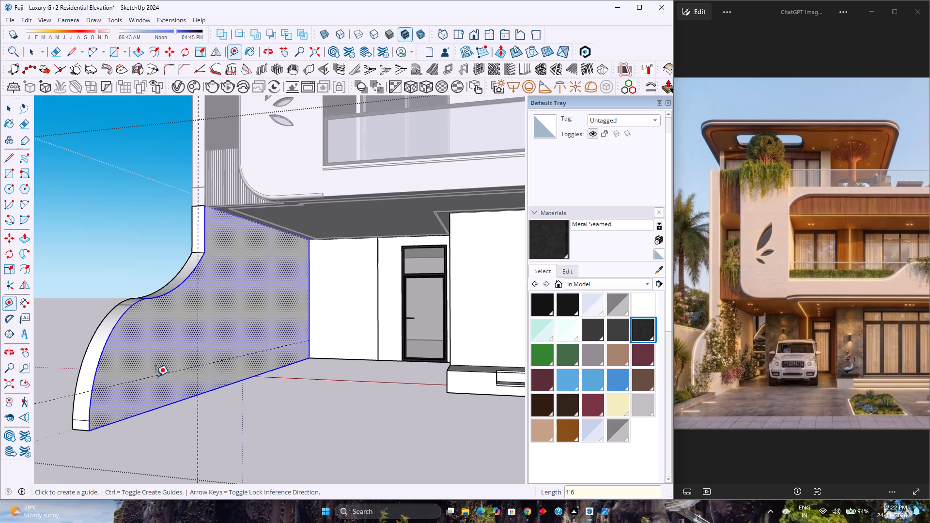
Outline a low panel at the wall's front end with lines from the base up the vertical guide and along to the curved edge.
key(l)
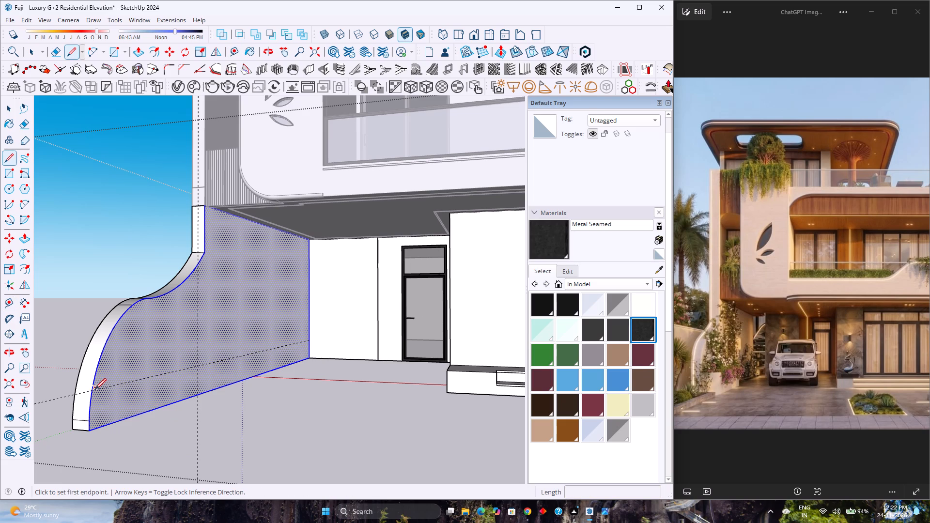
click(198, 395)
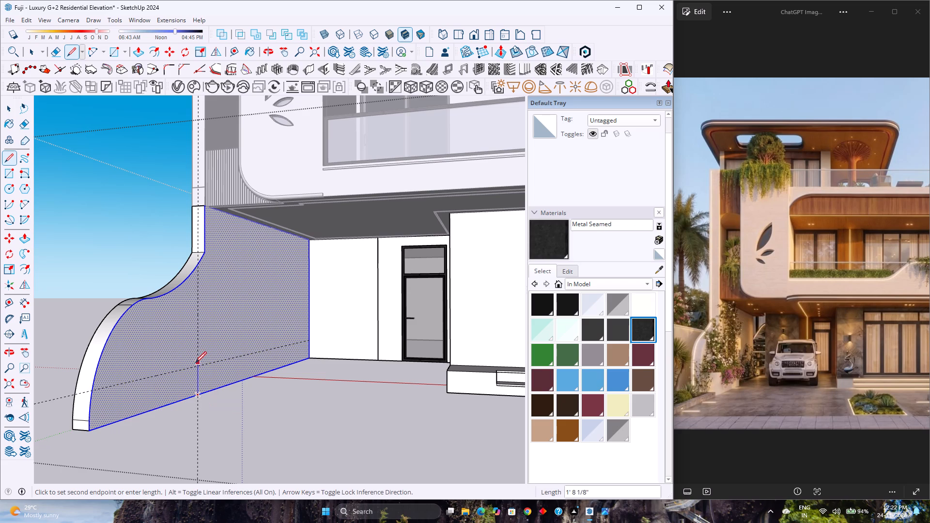
click(201, 368)
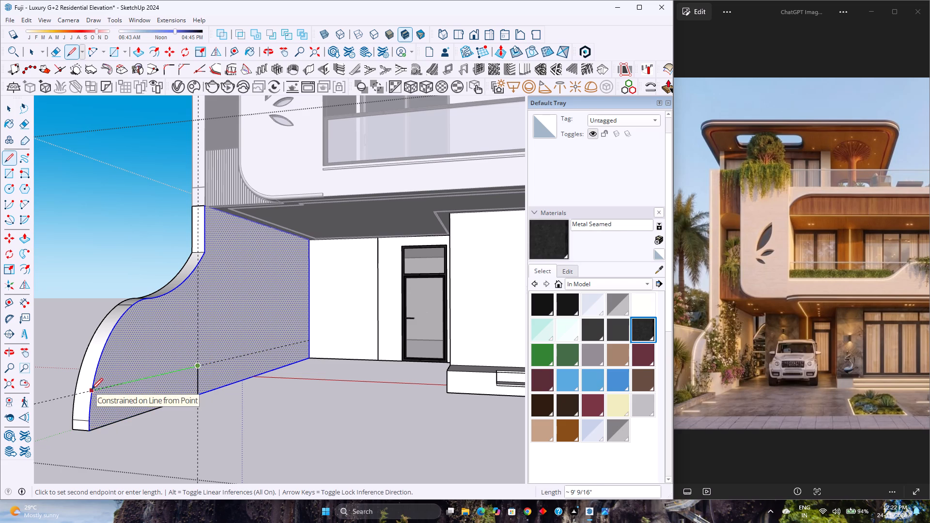
click(92, 389)
key(space)
key(Escape)
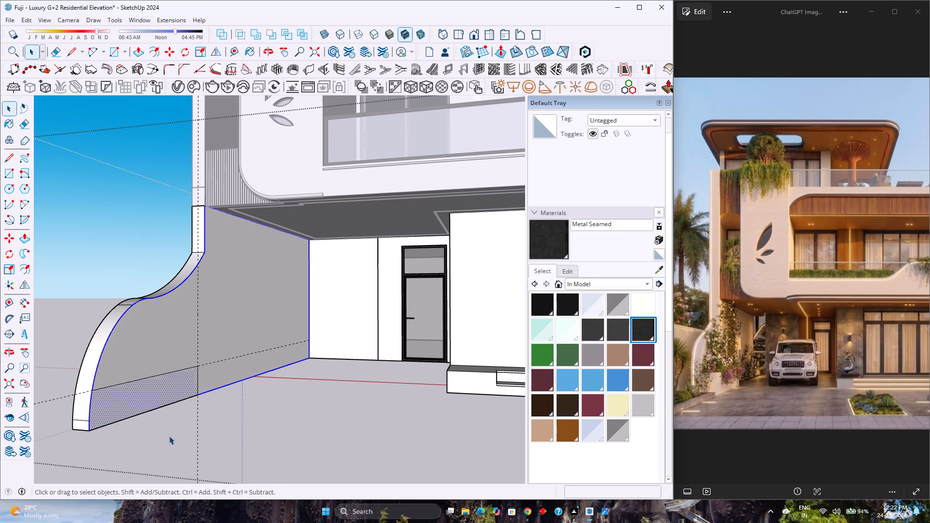
Delete all construction guides from the model.
scroll(163, 425, down, 4)
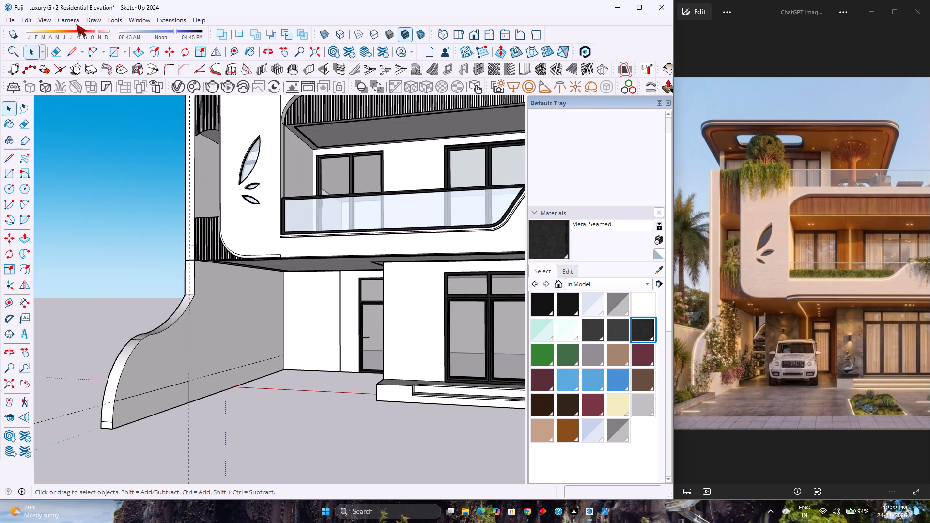
click(29, 20)
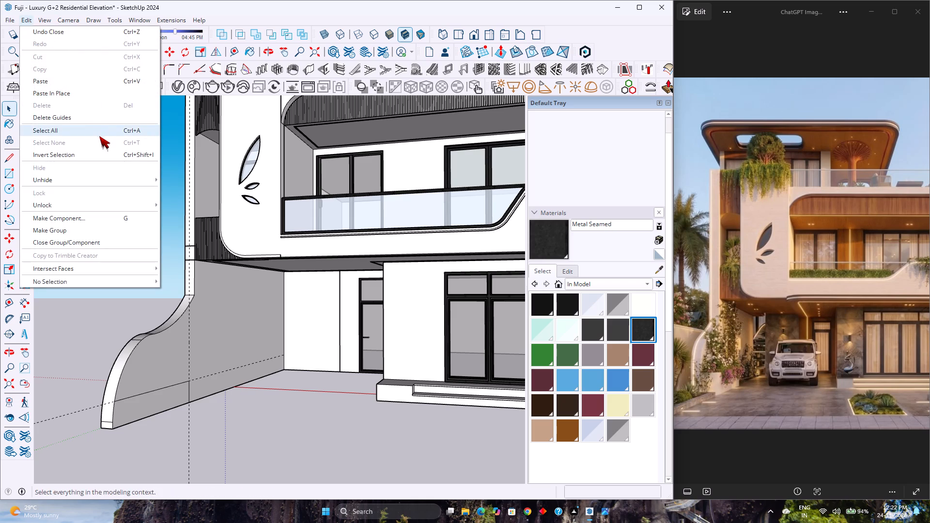
click(90, 115)
Return to the standard front view of the house and save the model.
scroll(220, 348, down, 8)
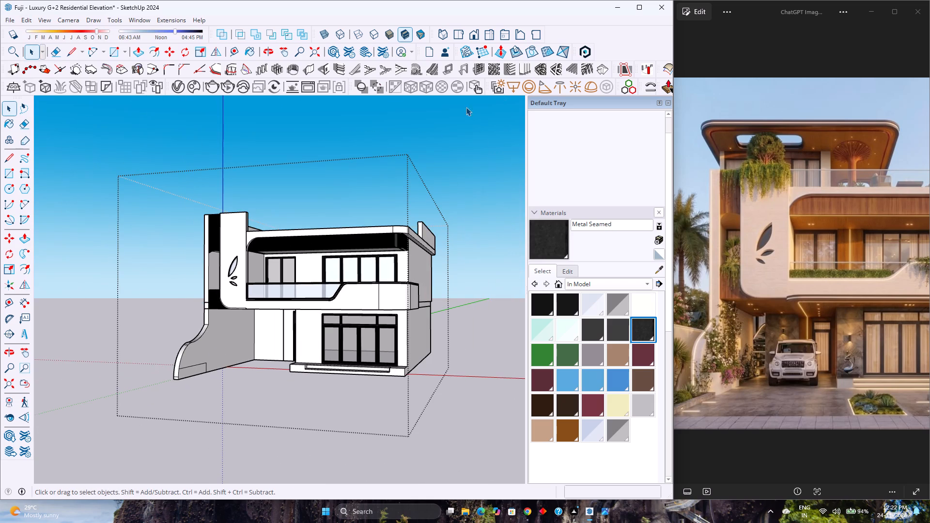
click(474, 35)
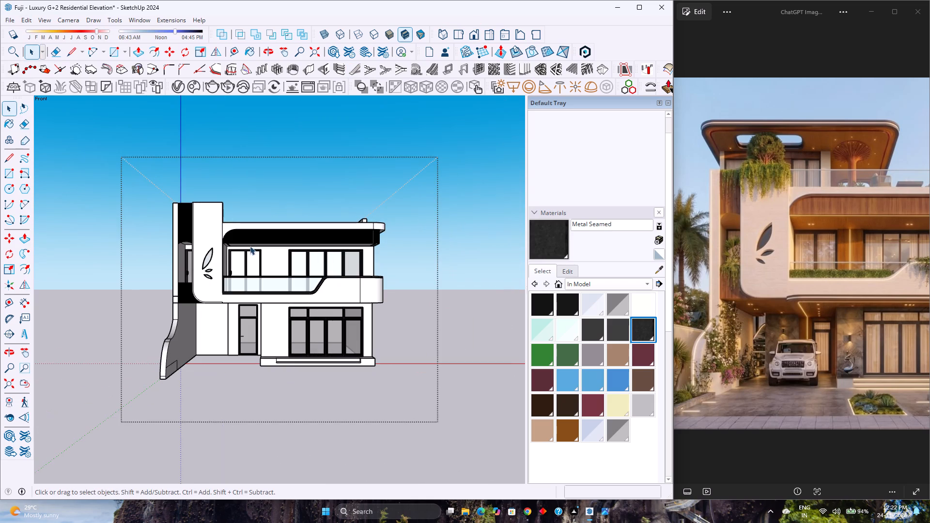
scroll(255, 254, up, 4)
scroll(257, 254, down, 4)
scroll(257, 254, up, 4)
scroll(257, 255, down, 4)
key(ctrl+s)
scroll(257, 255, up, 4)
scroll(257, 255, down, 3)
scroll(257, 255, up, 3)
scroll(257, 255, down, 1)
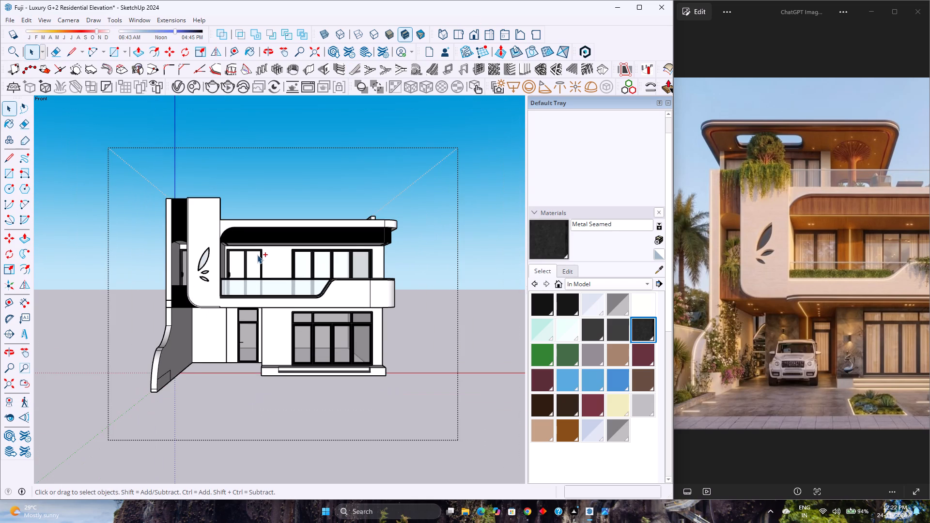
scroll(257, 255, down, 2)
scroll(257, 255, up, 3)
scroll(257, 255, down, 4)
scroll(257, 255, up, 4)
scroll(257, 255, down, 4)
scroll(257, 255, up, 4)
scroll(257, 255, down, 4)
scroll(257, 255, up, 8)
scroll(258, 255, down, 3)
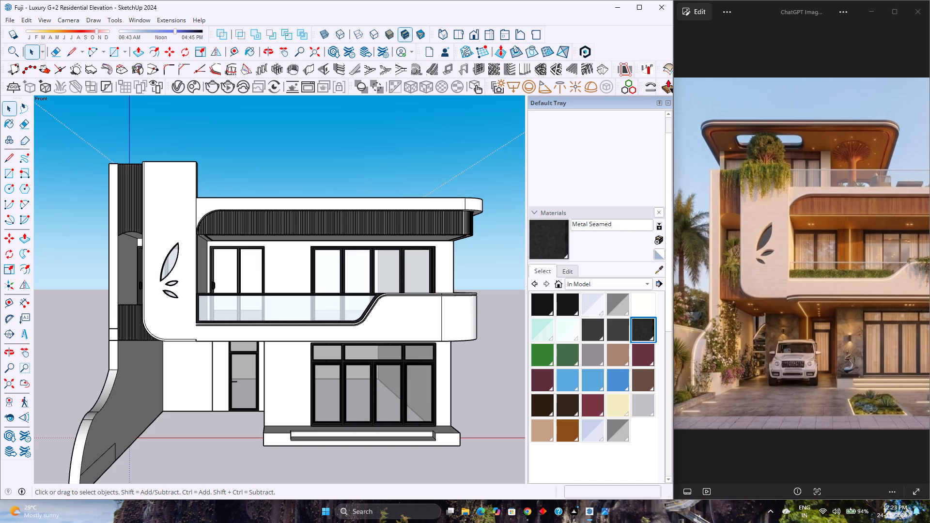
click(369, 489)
Check the Bluetooth device list in the Windows quick settings and return to SketchUp.
click(770, 510)
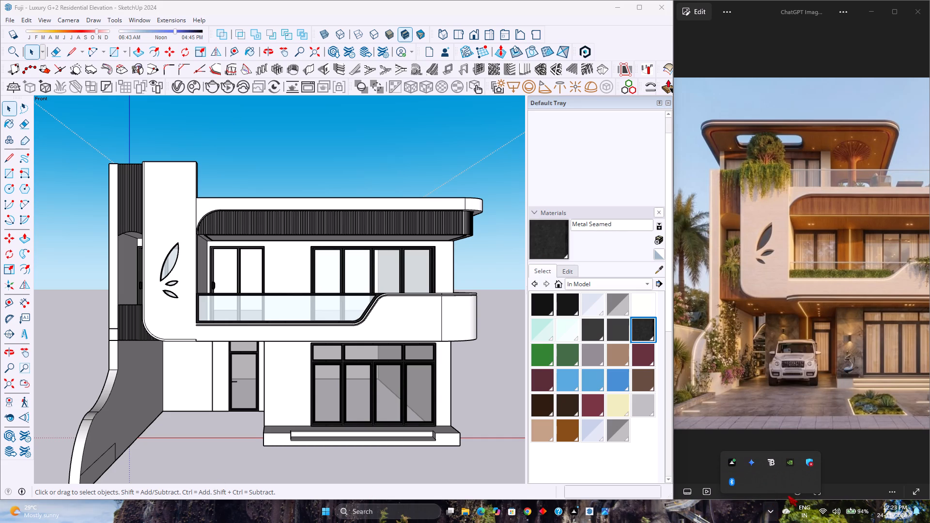
click(838, 517)
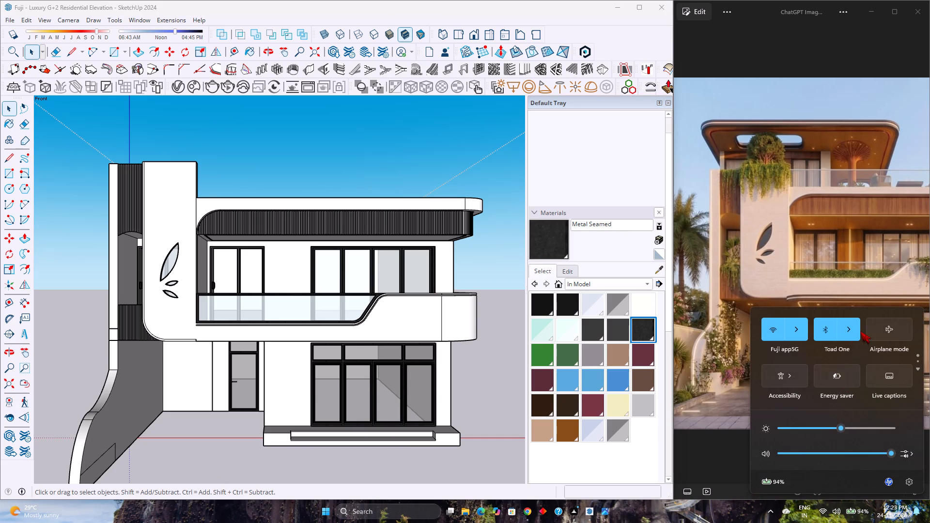
click(854, 331)
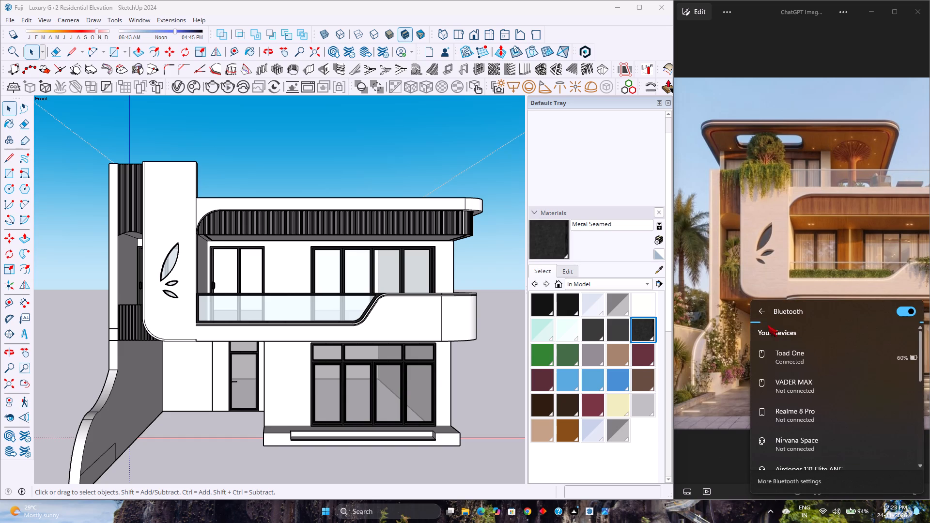
click(482, 369)
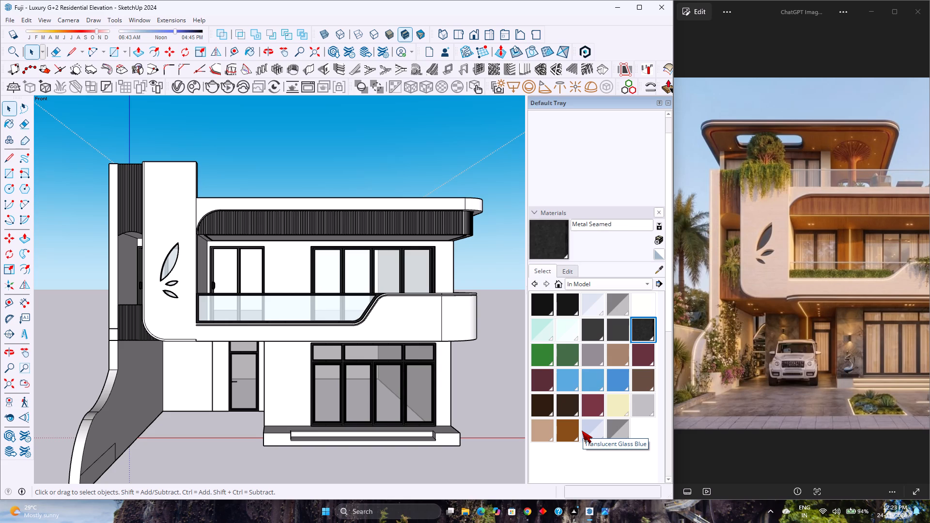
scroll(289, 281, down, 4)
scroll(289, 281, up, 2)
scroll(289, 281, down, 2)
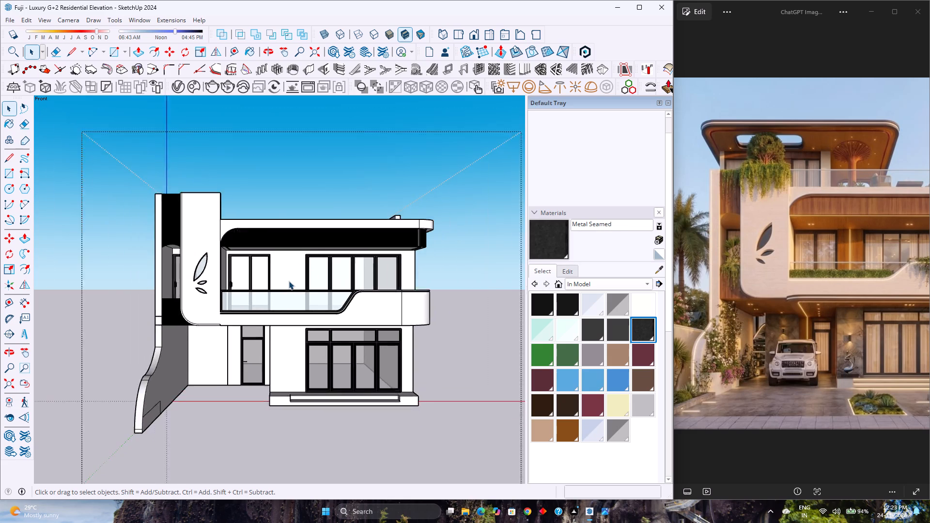
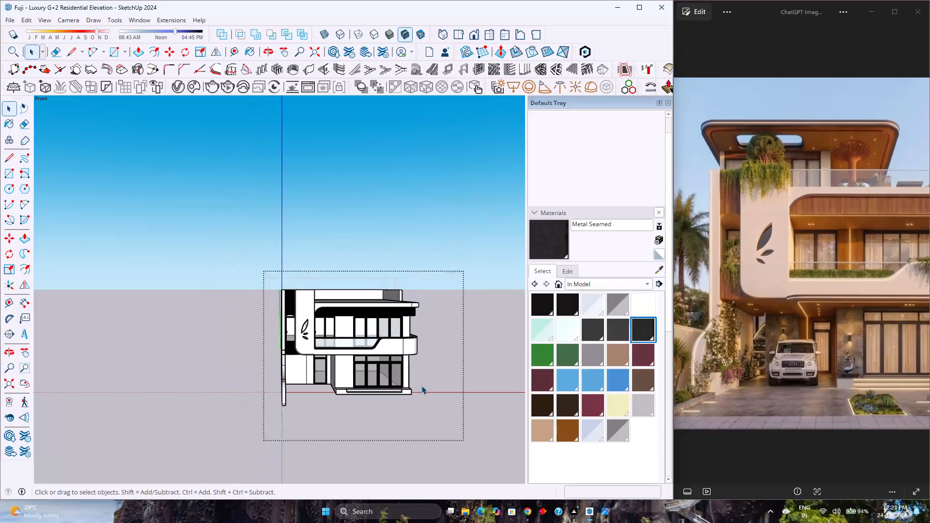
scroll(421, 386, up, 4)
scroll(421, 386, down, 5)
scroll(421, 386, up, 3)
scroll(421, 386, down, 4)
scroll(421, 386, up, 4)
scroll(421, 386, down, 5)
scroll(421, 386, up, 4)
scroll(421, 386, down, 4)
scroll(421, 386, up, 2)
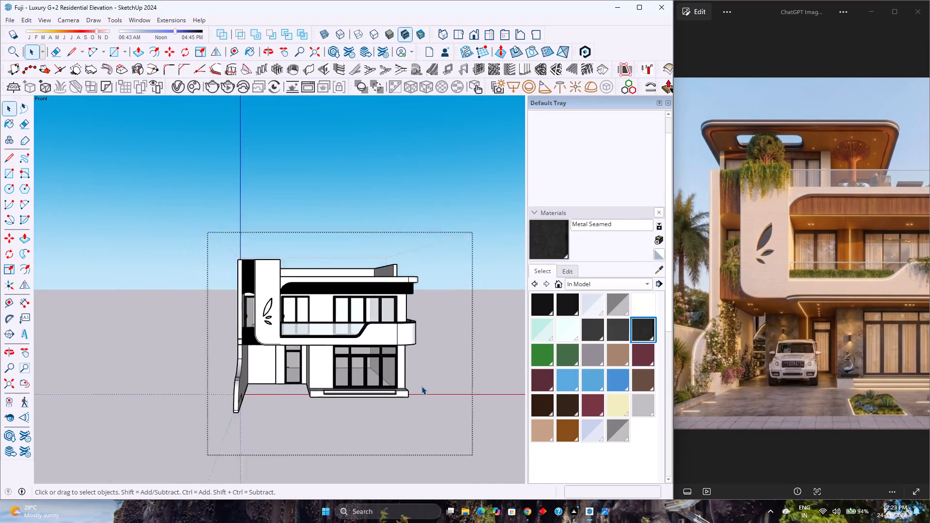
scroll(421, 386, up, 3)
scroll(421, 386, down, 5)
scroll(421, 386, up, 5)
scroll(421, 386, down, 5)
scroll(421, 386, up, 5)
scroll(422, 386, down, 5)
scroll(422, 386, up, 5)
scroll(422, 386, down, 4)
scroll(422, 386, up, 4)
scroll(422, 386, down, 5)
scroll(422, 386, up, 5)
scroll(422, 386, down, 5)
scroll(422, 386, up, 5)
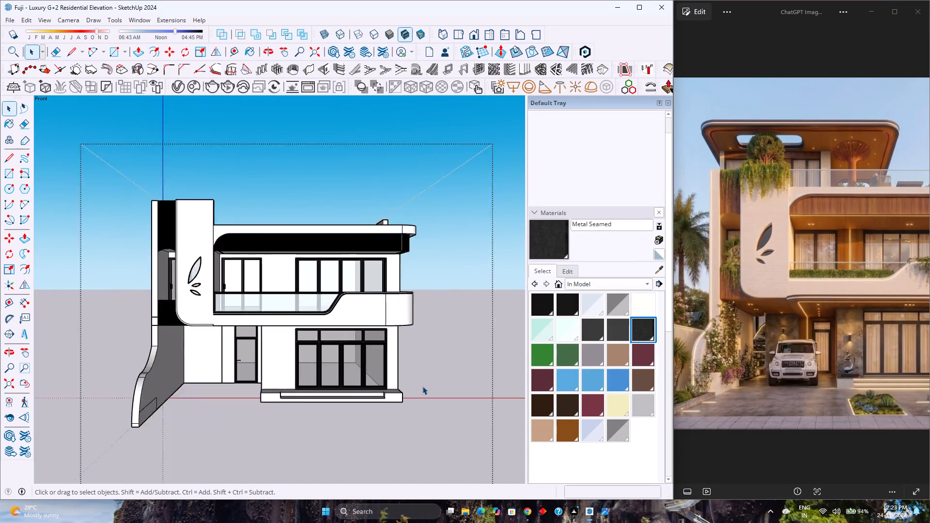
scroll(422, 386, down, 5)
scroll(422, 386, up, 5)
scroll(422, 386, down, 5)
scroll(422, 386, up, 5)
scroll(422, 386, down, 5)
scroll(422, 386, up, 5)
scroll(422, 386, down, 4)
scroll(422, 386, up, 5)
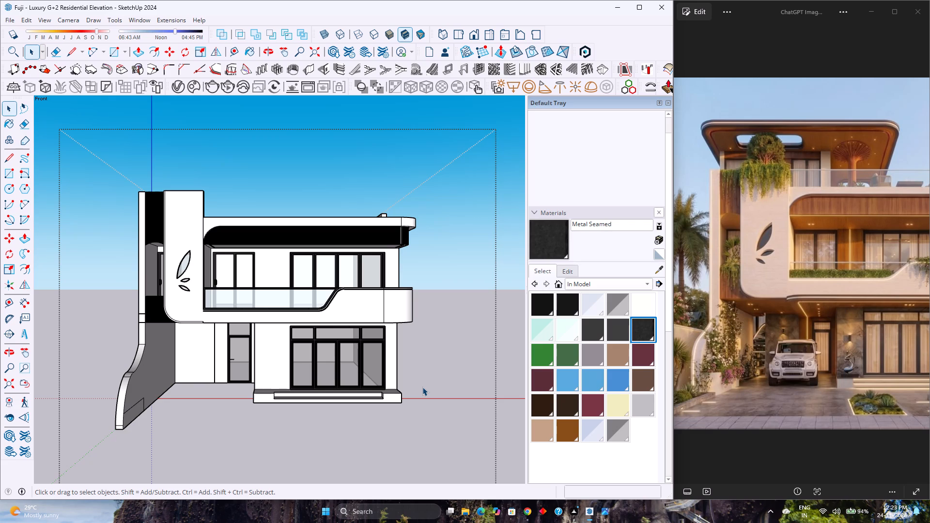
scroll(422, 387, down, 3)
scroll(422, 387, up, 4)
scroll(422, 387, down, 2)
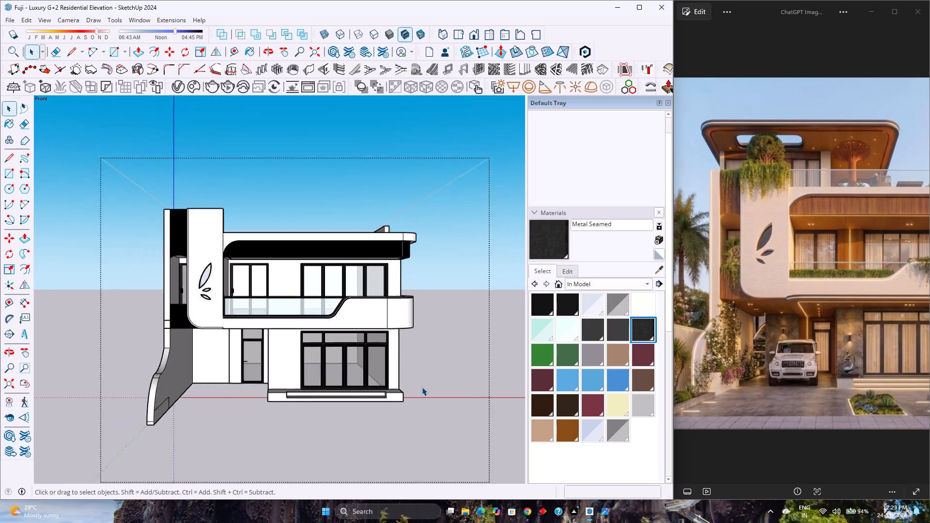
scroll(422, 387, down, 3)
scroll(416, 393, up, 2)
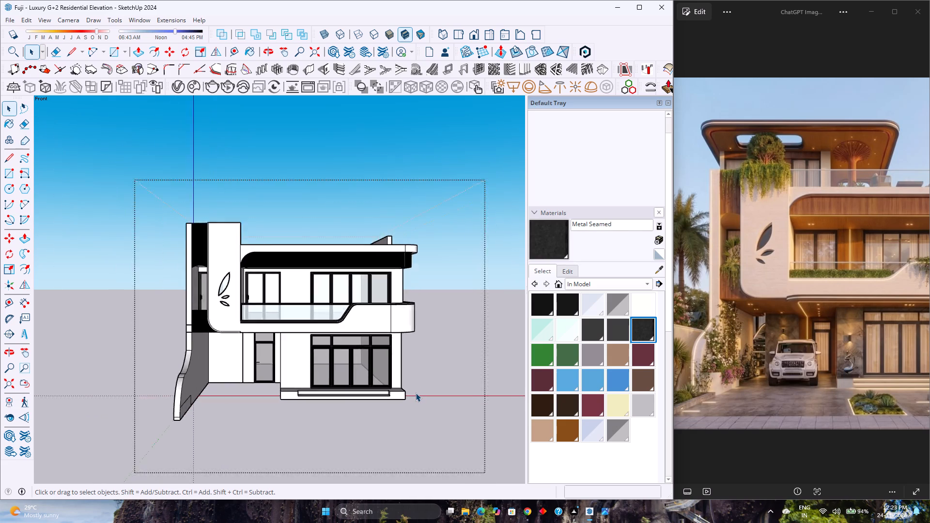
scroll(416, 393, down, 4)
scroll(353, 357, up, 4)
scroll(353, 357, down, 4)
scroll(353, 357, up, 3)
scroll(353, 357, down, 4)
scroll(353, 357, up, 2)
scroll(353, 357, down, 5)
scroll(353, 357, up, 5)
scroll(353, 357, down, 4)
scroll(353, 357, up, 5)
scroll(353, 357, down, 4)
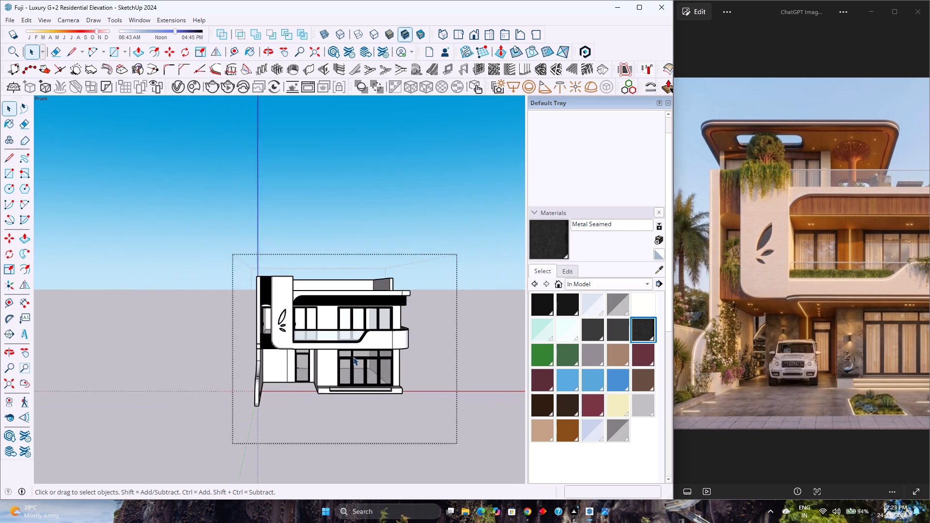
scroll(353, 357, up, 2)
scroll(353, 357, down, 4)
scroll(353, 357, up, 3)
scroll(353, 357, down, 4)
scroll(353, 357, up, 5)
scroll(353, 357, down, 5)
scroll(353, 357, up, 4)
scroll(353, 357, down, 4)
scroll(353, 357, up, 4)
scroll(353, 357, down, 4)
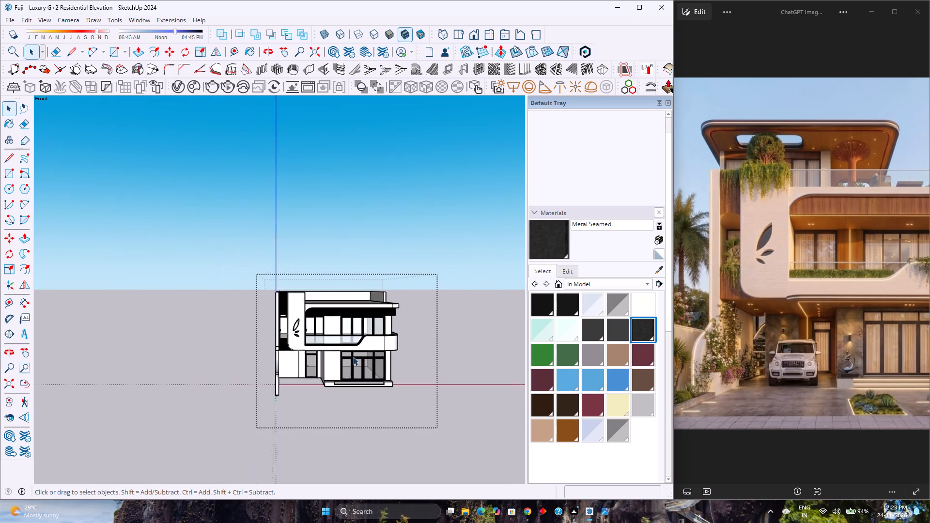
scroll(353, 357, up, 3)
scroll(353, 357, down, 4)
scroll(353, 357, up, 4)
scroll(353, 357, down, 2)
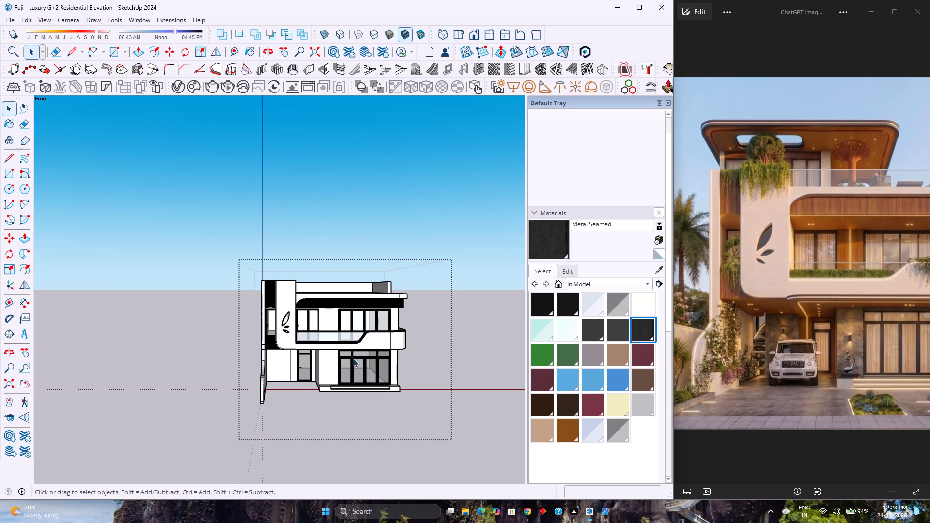
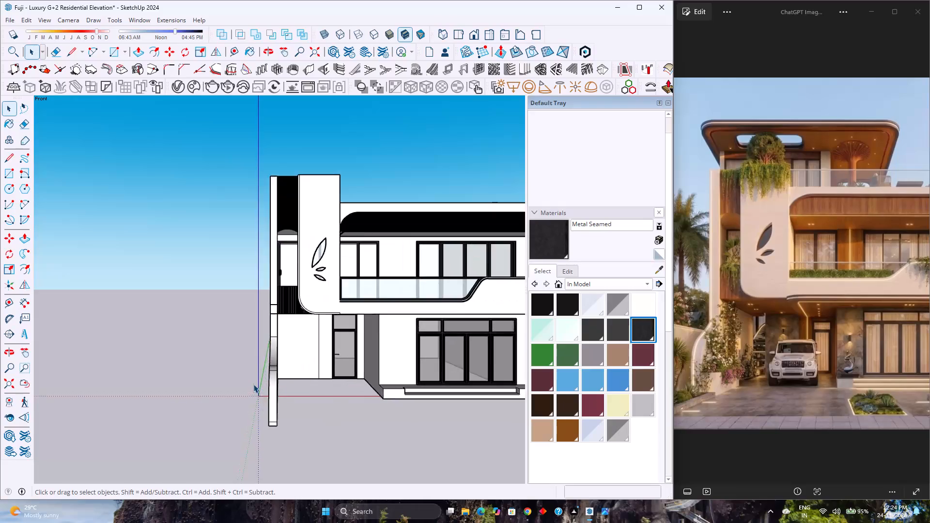
Examine the front facade and curved boundary wall at an angle and in the standard Front view, against the reference image.
scroll(253, 384, down, 2)
middle_drag(253, 384, 221, 378)
scroll(222, 378, up, 3)
scroll(222, 378, down, 3)
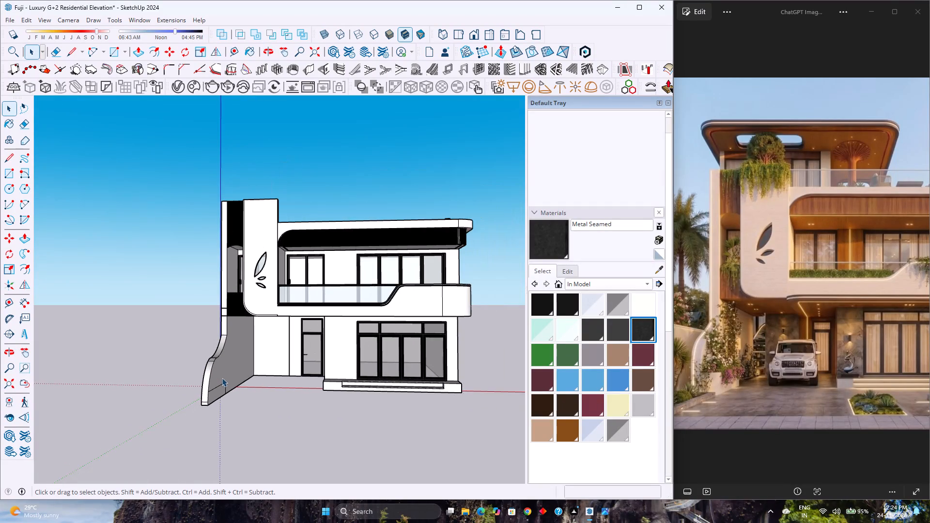
scroll(257, 369, up, 2)
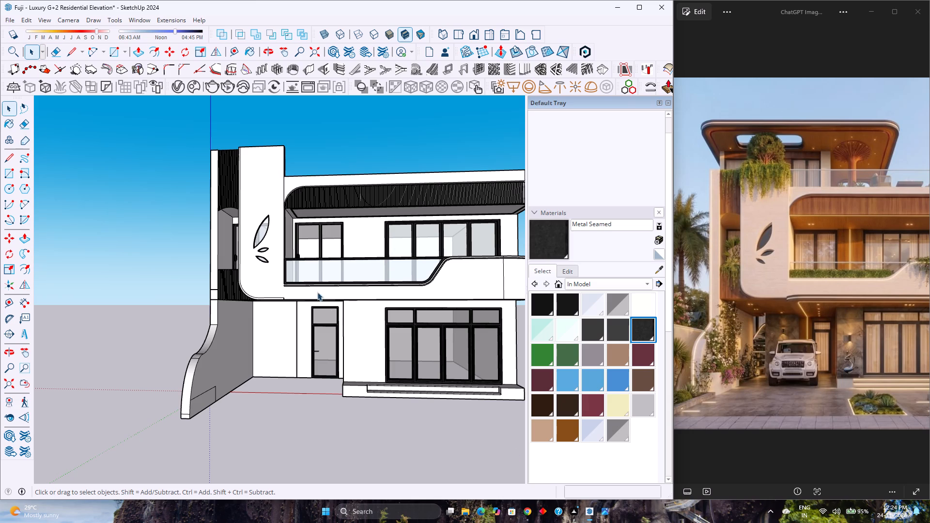
scroll(358, 300, up, 3)
click(471, 32)
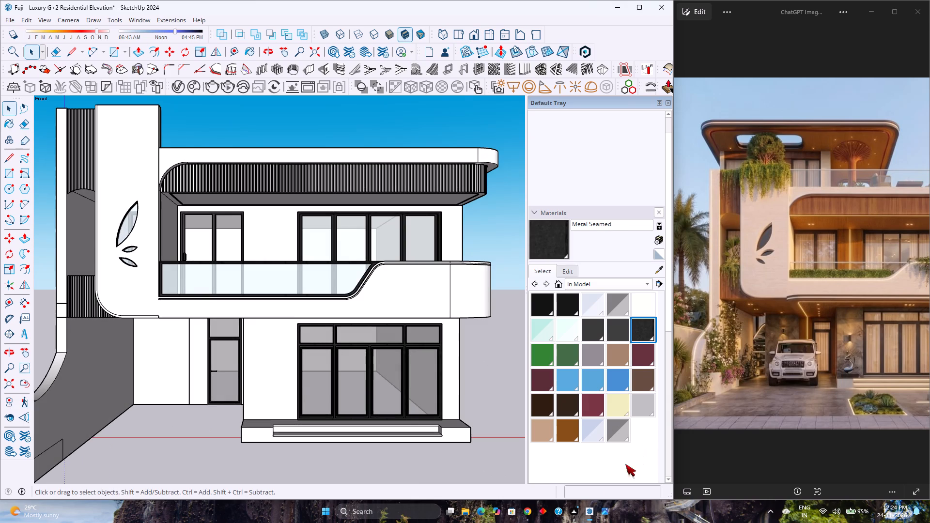
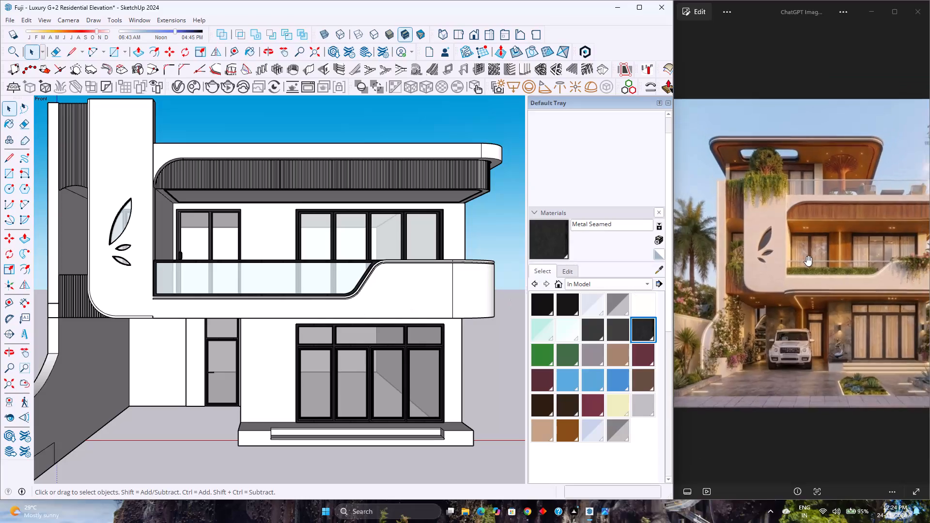
Compare the modelled front facade with the reference image, examining the leaf cut-outs, balcony and ground-floor entrance up close.
scroll(890, 273, up, 3)
scroll(816, 203, up, 4)
scroll(782, 254, up, 3)
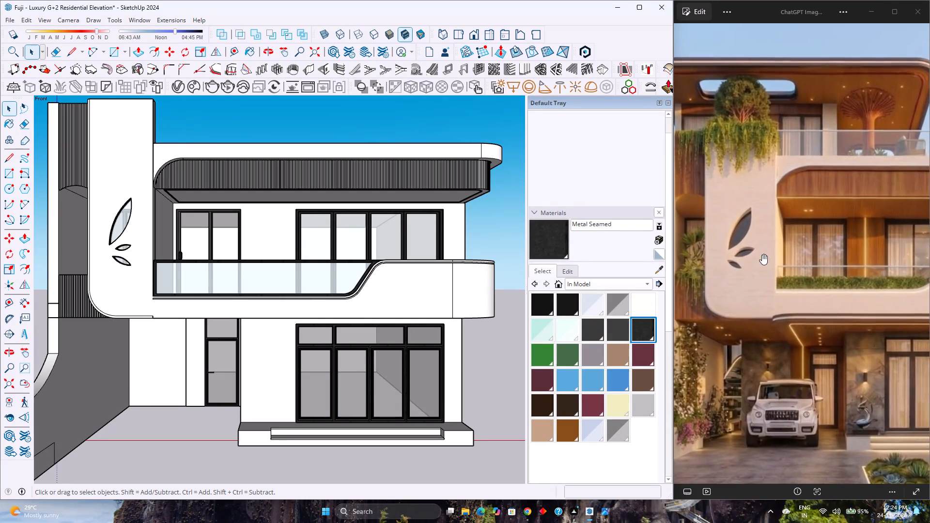
scroll(762, 254, down, 1)
scroll(304, 261, down, 4)
scroll(304, 261, up, 2)
scroll(304, 261, down, 2)
scroll(304, 261, up, 3)
scroll(304, 261, down, 4)
scroll(304, 261, up, 1)
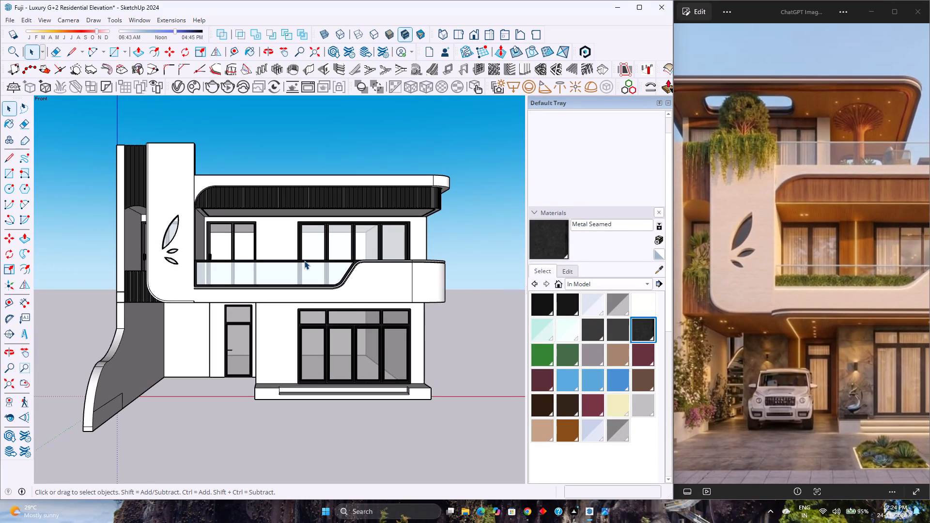
Open the curved boundary wall beside the carport for editing, near the small outlined area at its low front end.
scroll(304, 262, down, 2)
scroll(206, 338, up, 4)
scroll(206, 338, down, 4)
scroll(206, 338, up, 2)
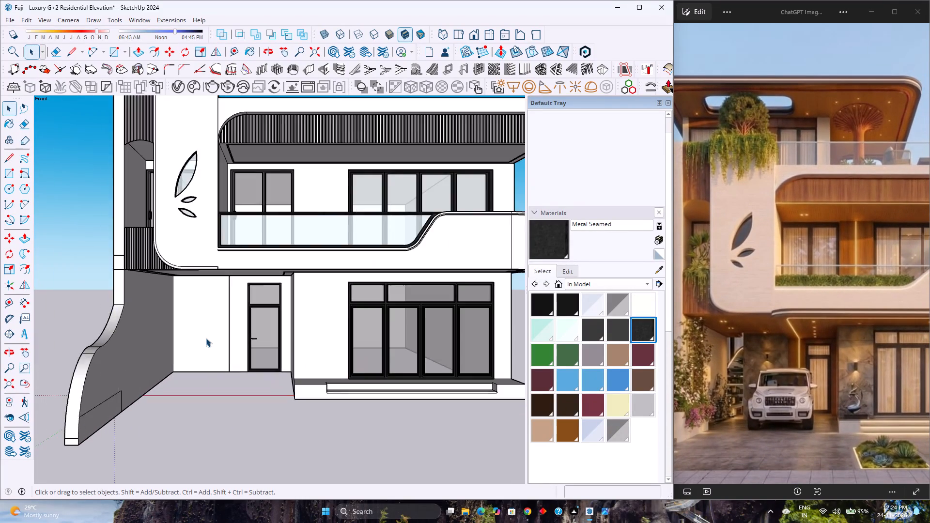
scroll(206, 338, up, 1)
scroll(206, 338, down, 4)
scroll(208, 339, up, 2)
scroll(130, 419, up, 4)
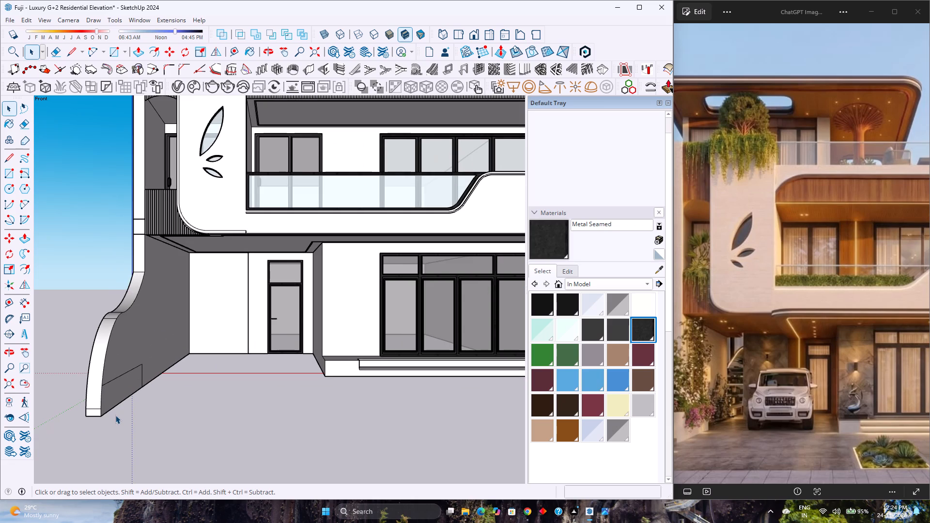
double_click(117, 384)
scroll(117, 384, up, 3)
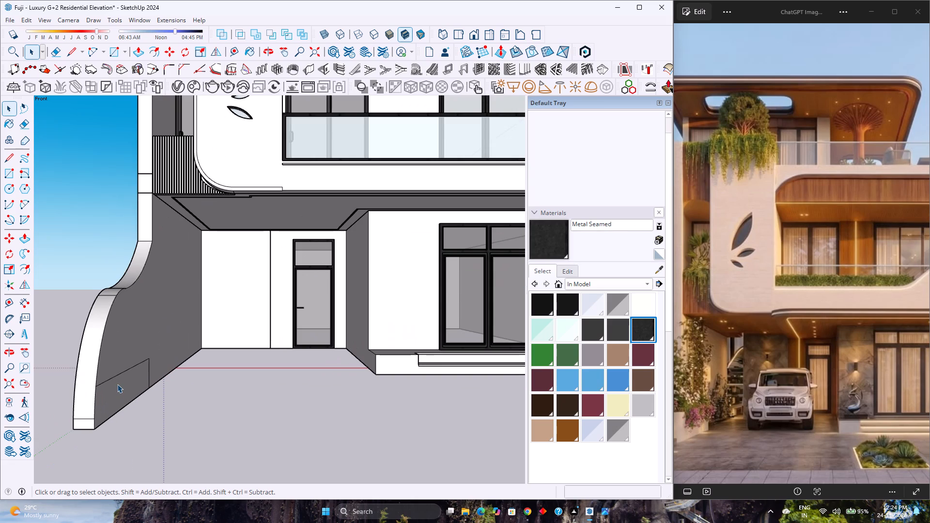
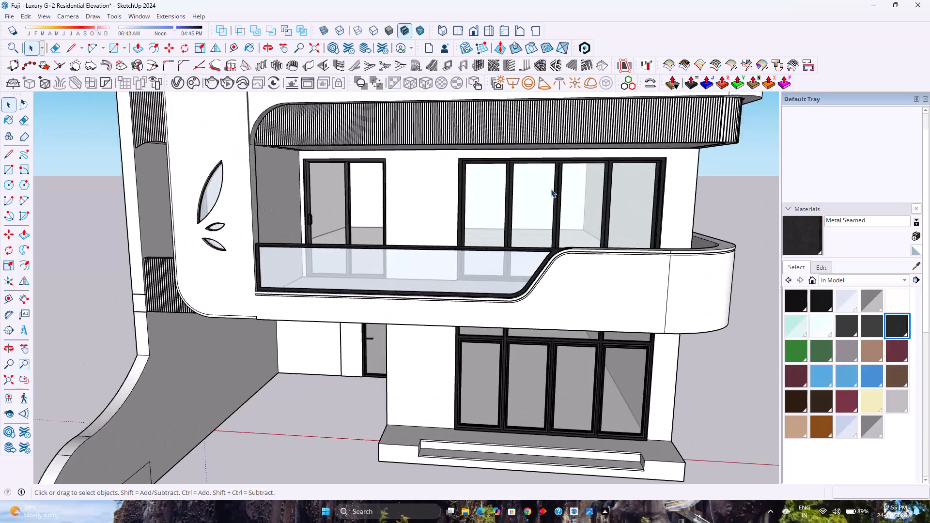
Examine the first-floor balcony up close, including its glass railing, curved parapet and black-framed glazed doors.
scroll(550, 188, up, 4)
scroll(550, 188, down, 4)
scroll(550, 188, up, 3)
scroll(550, 188, down, 4)
scroll(550, 188, up, 4)
scroll(550, 188, down, 4)
scroll(550, 188, up, 4)
scroll(550, 188, down, 4)
scroll(550, 188, up, 4)
scroll(550, 188, down, 2)
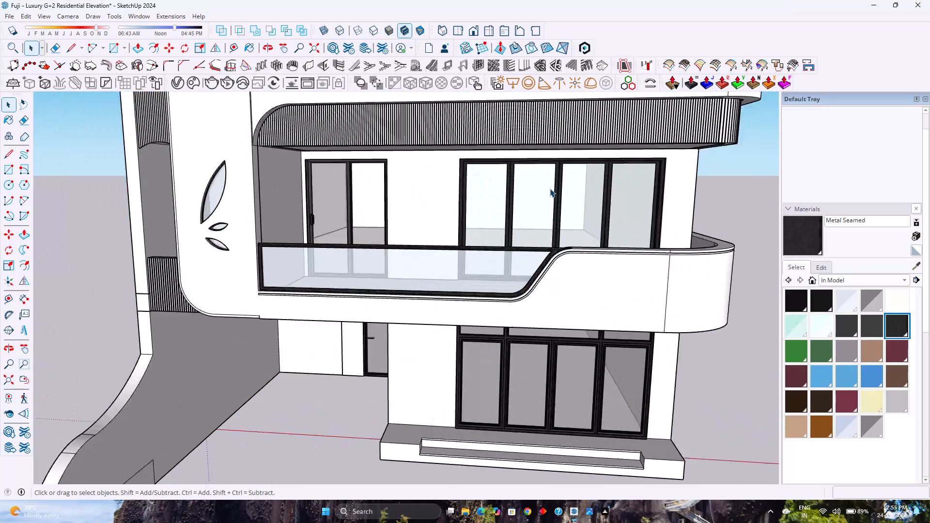
scroll(550, 188, down, 2)
scroll(550, 188, up, 3)
scroll(550, 188, down, 3)
scroll(550, 188, up, 4)
scroll(550, 188, down, 4)
scroll(550, 188, up, 3)
scroll(550, 188, down, 4)
scroll(550, 188, up, 5)
scroll(550, 188, down, 4)
scroll(550, 188, up, 3)
scroll(550, 188, down, 4)
scroll(550, 188, up, 4)
scroll(550, 188, down, 4)
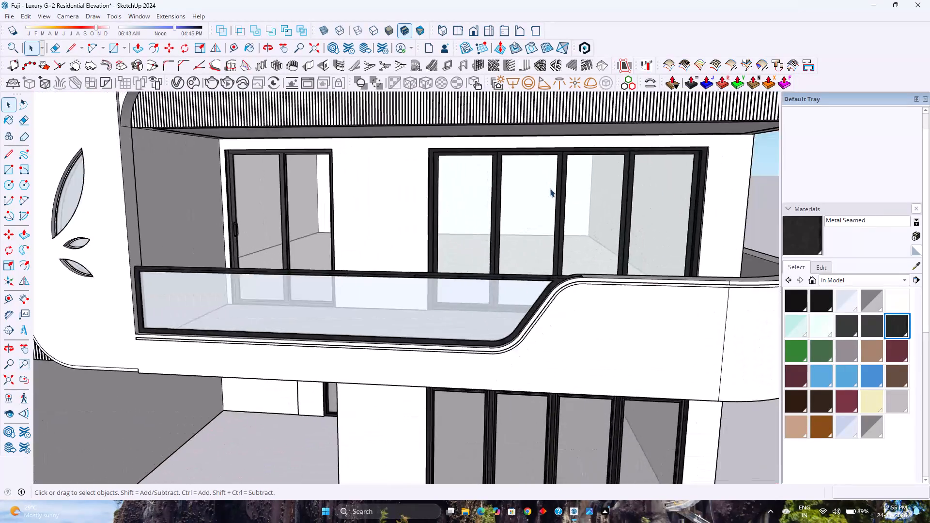
scroll(550, 188, up, 4)
scroll(550, 188, down, 4)
scroll(550, 188, up, 4)
scroll(550, 188, down, 4)
scroll(550, 188, up, 4)
scroll(550, 188, down, 4)
scroll(550, 188, up, 3)
scroll(550, 188, down, 4)
scroll(550, 188, up, 4)
scroll(550, 188, down, 4)
scroll(550, 188, up, 4)
scroll(550, 188, down, 3)
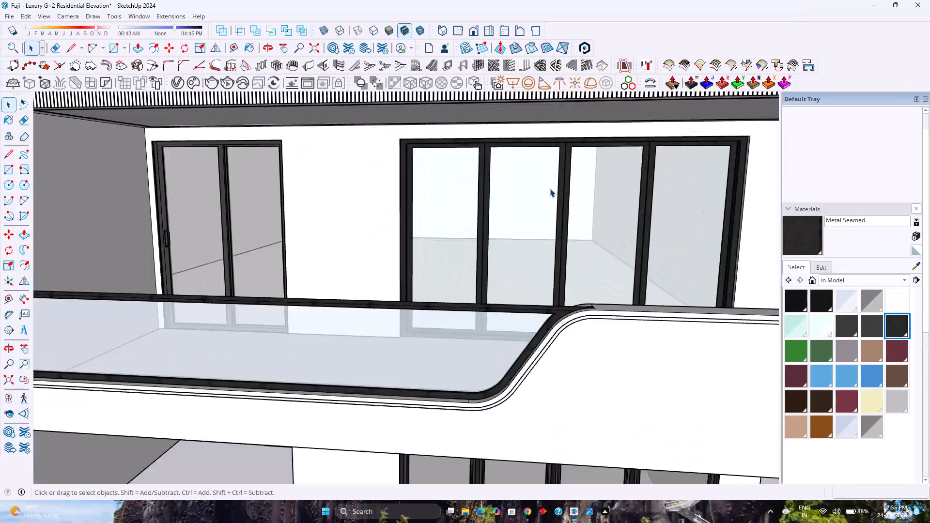
scroll(550, 188, up, 3)
scroll(550, 188, down, 4)
scroll(550, 188, up, 4)
scroll(550, 188, down, 5)
scroll(550, 188, up, 4)
scroll(550, 188, down, 4)
scroll(550, 188, up, 4)
scroll(550, 188, down, 4)
scroll(550, 188, up, 1)
middle_drag(547, 190, 455, 197)
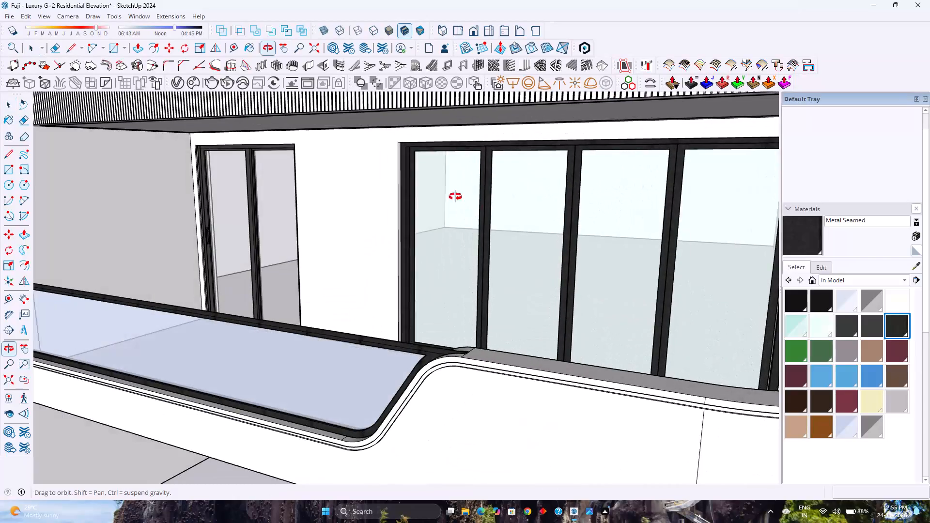
middle_drag(455, 197, 454, 197)
scroll(456, 190, down, 4)
scroll(456, 190, up, 3)
scroll(456, 190, down, 3)
scroll(456, 190, up, 4)
scroll(456, 190, down, 4)
scroll(456, 190, up, 3)
scroll(456, 190, down, 3)
scroll(456, 190, up, 3)
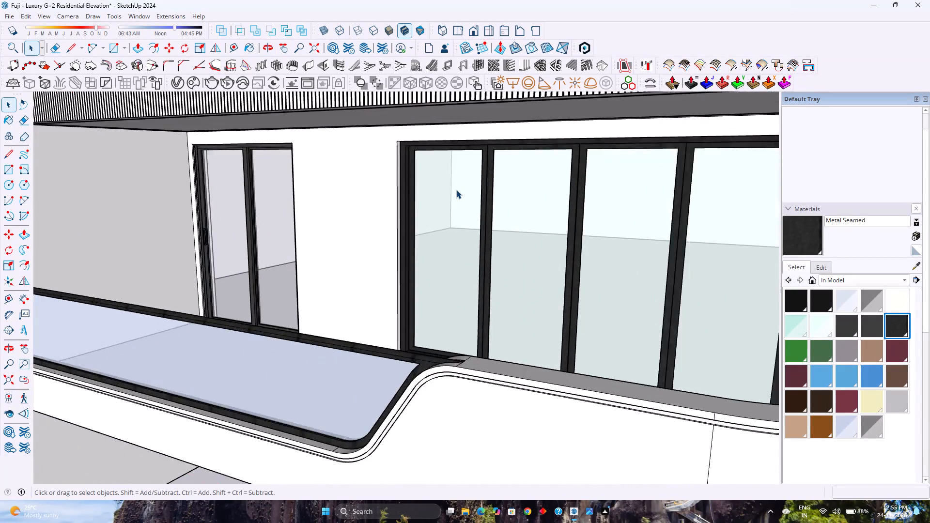
scroll(456, 190, down, 3)
scroll(456, 190, up, 3)
scroll(456, 190, down, 4)
scroll(456, 190, up, 4)
scroll(456, 190, down, 3)
scroll(456, 190, up, 3)
scroll(456, 190, down, 4)
scroll(456, 190, up, 4)
scroll(456, 189, down, 4)
scroll(456, 189, up, 3)
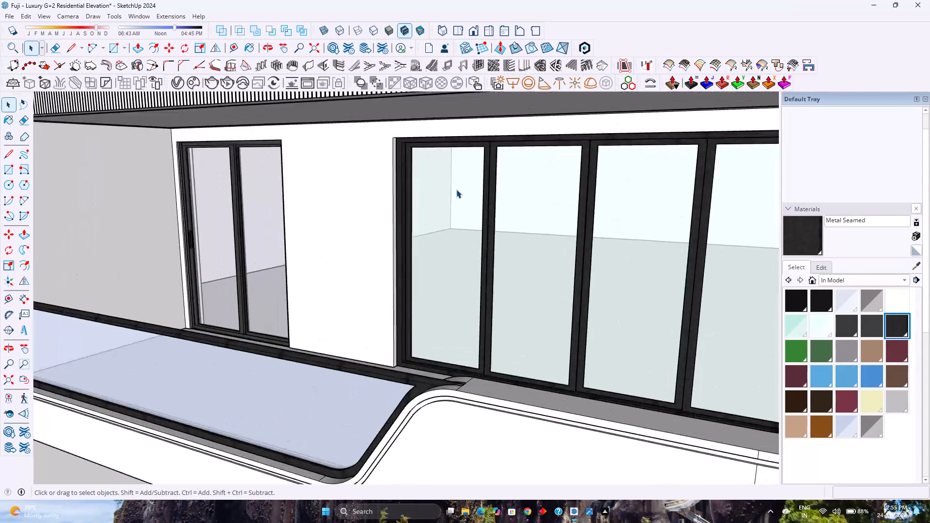
scroll(456, 189, down, 2)
scroll(456, 189, up, 3)
scroll(456, 189, down, 4)
scroll(456, 189, up, 3)
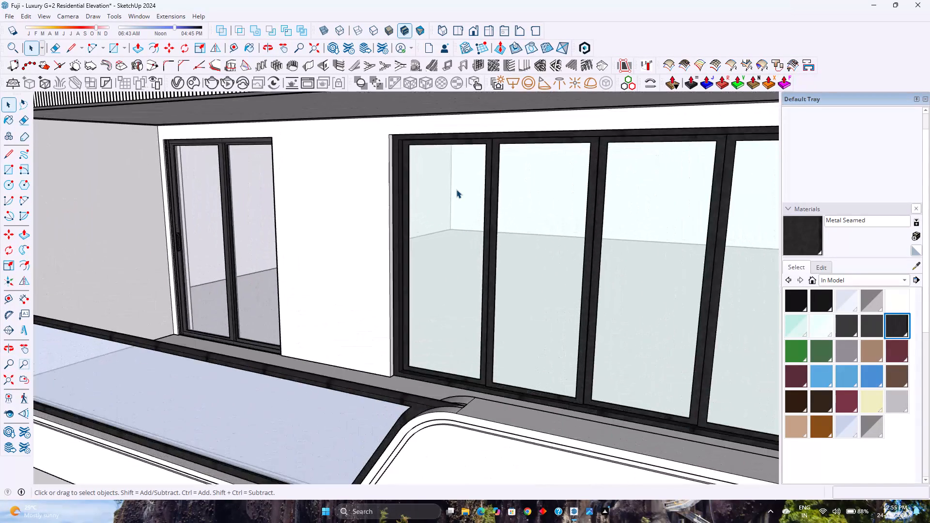
scroll(456, 189, down, 3)
scroll(456, 189, up, 3)
scroll(456, 189, down, 3)
scroll(456, 189, up, 3)
scroll(456, 189, down, 3)
scroll(456, 189, up, 3)
scroll(456, 189, down, 4)
scroll(456, 189, up, 4)
scroll(456, 189, down, 4)
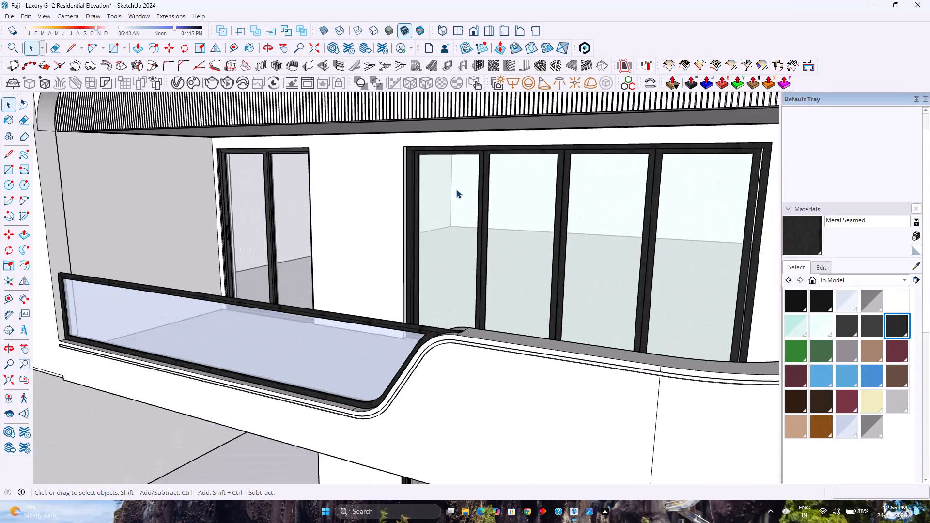
Review the whole front elevation from several angles, covering the roof band, balcony, curved boundary wall and entrance steps.
scroll(456, 189, down, 3)
middle_drag(456, 189, 478, 186)
scroll(462, 187, down, 5)
middle_drag(462, 199, 498, 191)
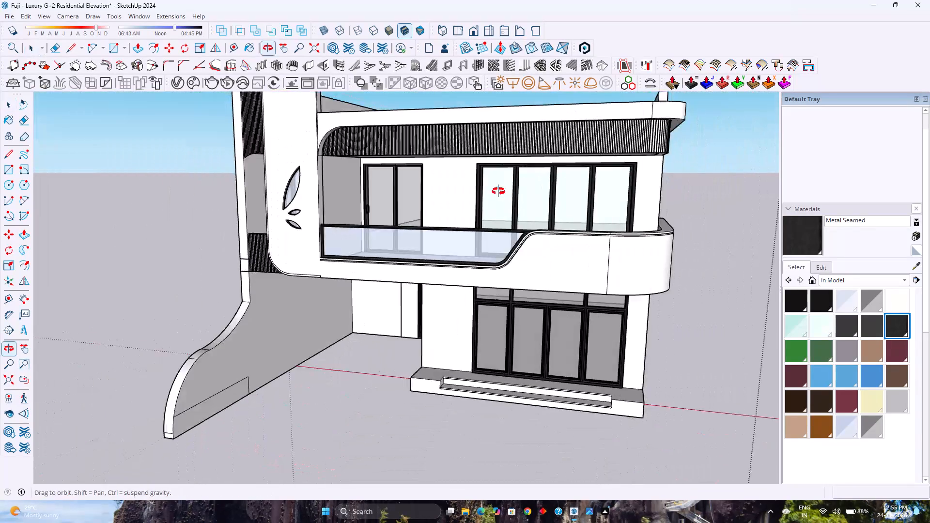
middle_drag(498, 191, 506, 187)
scroll(470, 190, up, 4)
scroll(470, 190, down, 6)
scroll(544, 176, up, 2)
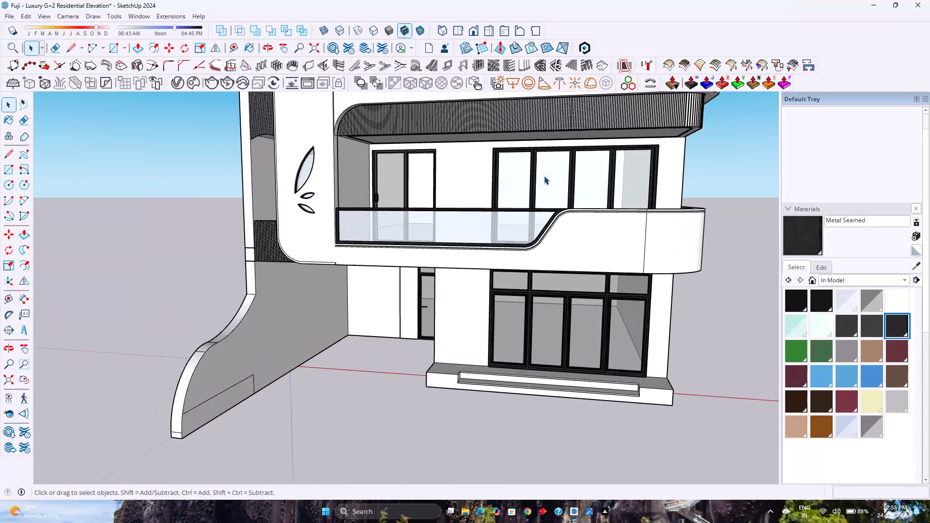
scroll(544, 176, up, 1)
scroll(544, 176, down, 3)
scroll(543, 176, up, 2)
scroll(494, 188, up, 3)
scroll(494, 188, down, 3)
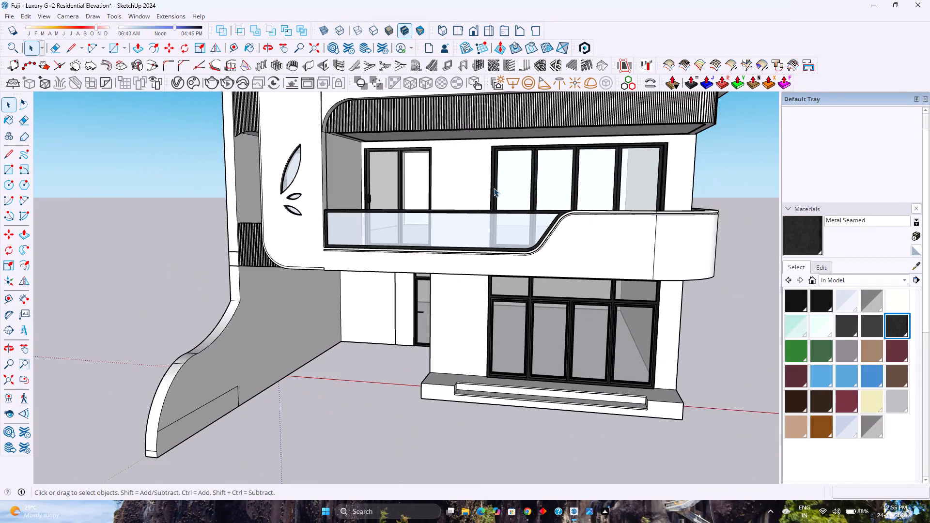
scroll(494, 188, down, 3)
scroll(494, 188, up, 3)
scroll(494, 188, down, 3)
scroll(524, 174, up, 3)
scroll(524, 174, down, 4)
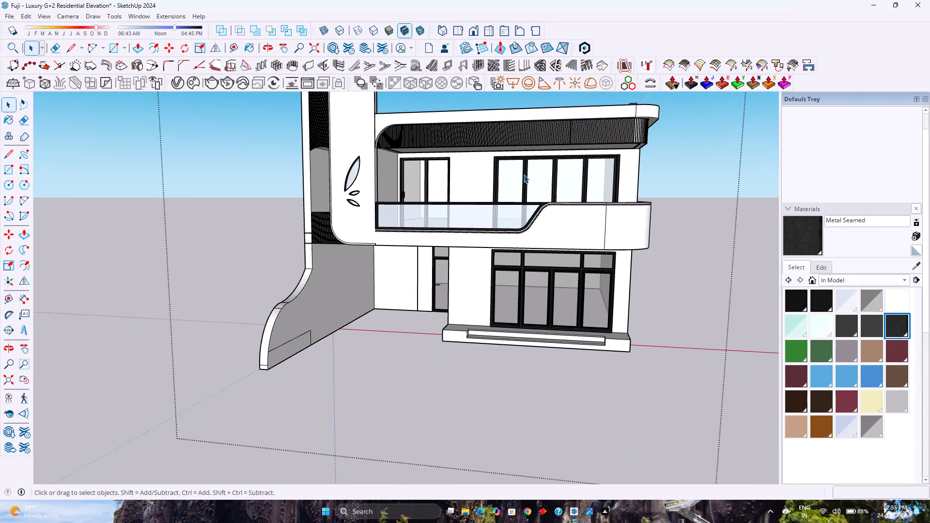
scroll(524, 174, up, 4)
scroll(524, 174, down, 3)
scroll(524, 174, up, 3)
scroll(522, 174, down, 3)
middle_drag(522, 174, 517, 177)
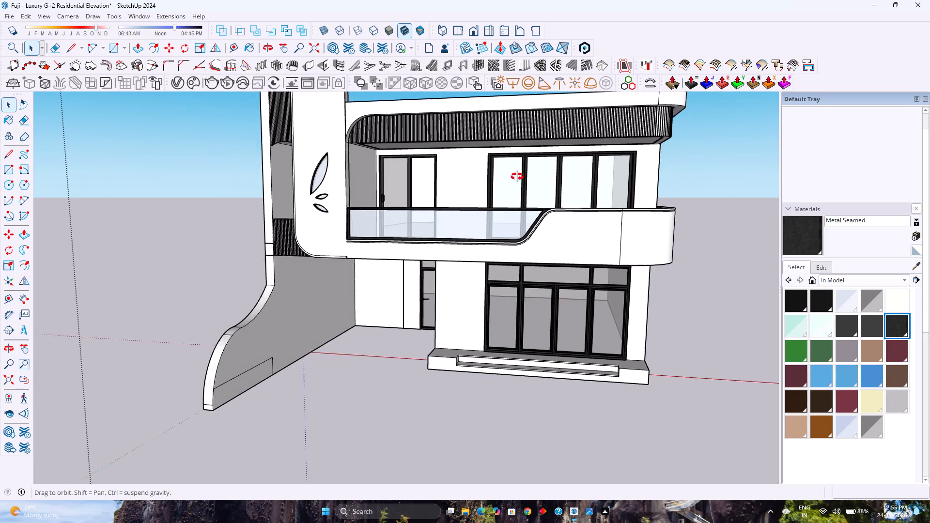
middle_drag(517, 177, 479, 200)
scroll(478, 200, up, 1)
scroll(478, 200, down, 3)
scroll(520, 164, up, 4)
middle_drag(518, 164, 524, 158)
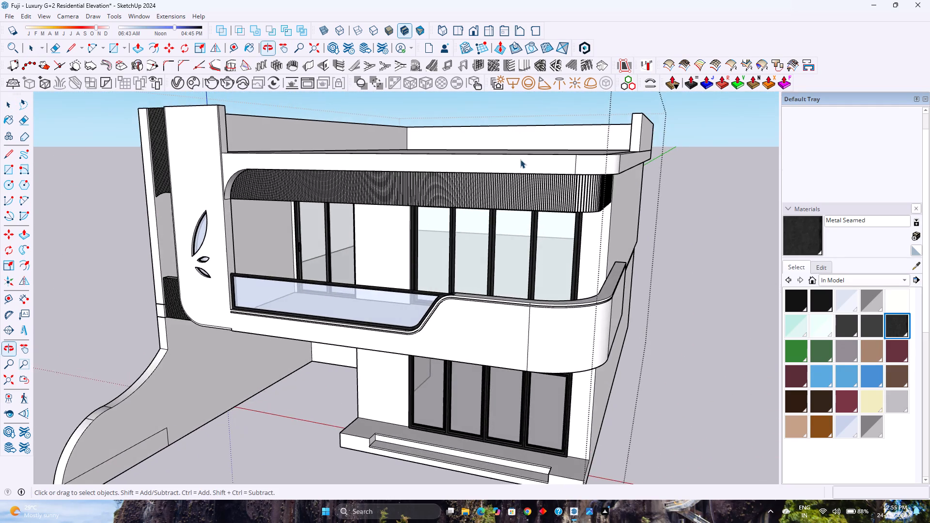
scroll(520, 160, down, 3)
middle_drag(475, 188, 503, 178)
scroll(476, 213, down, 3)
middle_drag(475, 213, 485, 200)
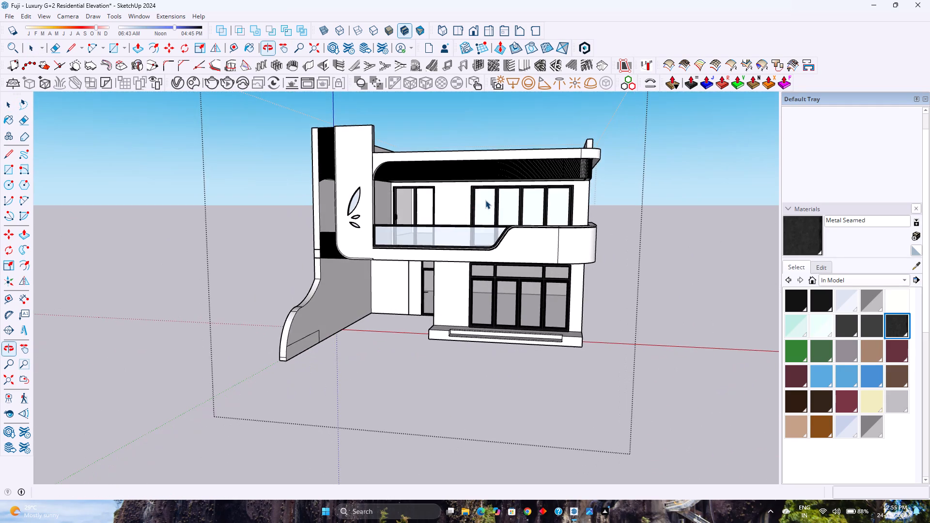
scroll(485, 200, up, 8)
scroll(485, 200, down, 6)
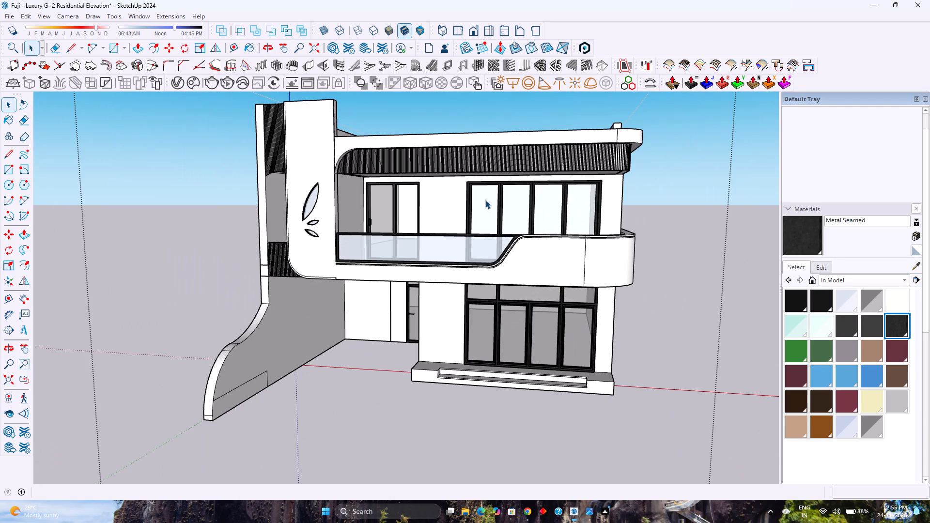
scroll(485, 200, up, 2)
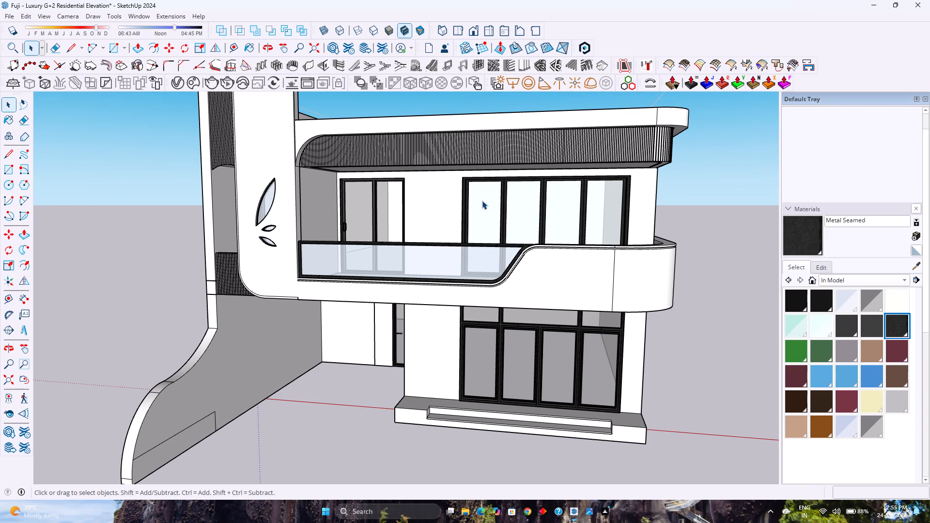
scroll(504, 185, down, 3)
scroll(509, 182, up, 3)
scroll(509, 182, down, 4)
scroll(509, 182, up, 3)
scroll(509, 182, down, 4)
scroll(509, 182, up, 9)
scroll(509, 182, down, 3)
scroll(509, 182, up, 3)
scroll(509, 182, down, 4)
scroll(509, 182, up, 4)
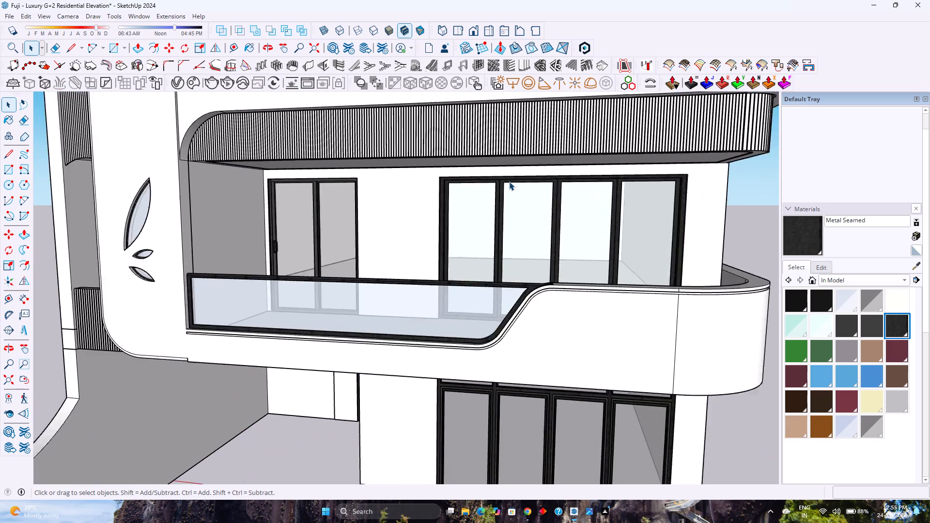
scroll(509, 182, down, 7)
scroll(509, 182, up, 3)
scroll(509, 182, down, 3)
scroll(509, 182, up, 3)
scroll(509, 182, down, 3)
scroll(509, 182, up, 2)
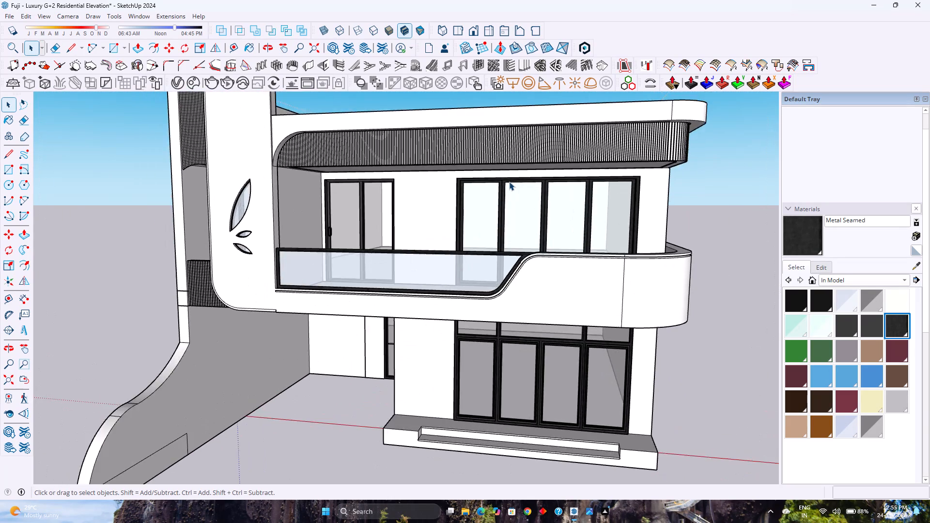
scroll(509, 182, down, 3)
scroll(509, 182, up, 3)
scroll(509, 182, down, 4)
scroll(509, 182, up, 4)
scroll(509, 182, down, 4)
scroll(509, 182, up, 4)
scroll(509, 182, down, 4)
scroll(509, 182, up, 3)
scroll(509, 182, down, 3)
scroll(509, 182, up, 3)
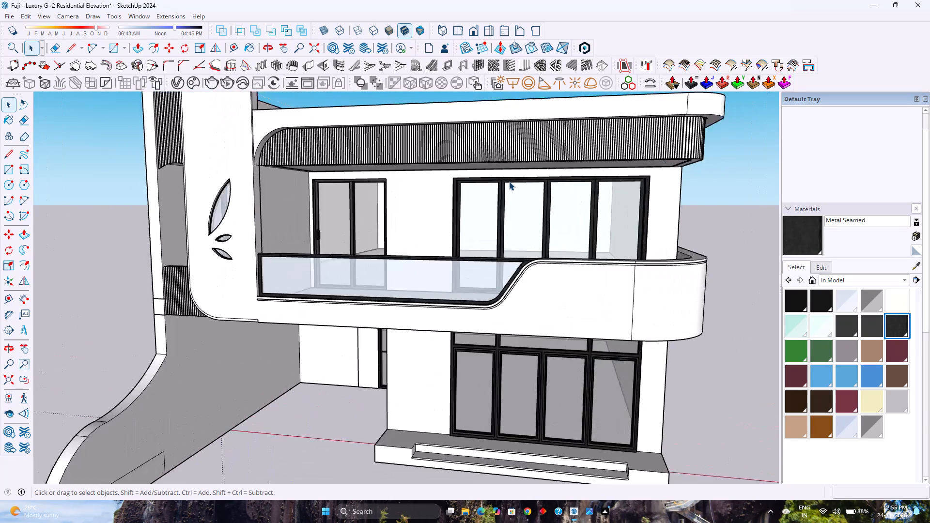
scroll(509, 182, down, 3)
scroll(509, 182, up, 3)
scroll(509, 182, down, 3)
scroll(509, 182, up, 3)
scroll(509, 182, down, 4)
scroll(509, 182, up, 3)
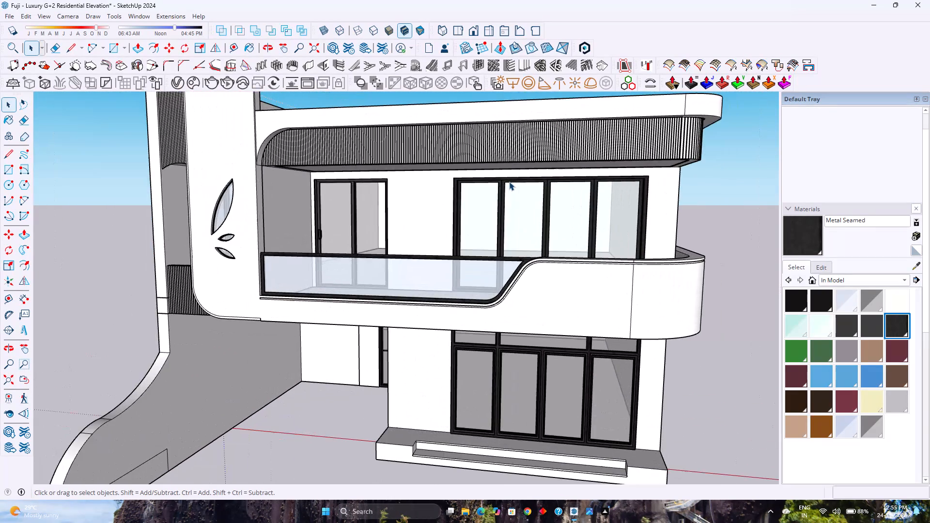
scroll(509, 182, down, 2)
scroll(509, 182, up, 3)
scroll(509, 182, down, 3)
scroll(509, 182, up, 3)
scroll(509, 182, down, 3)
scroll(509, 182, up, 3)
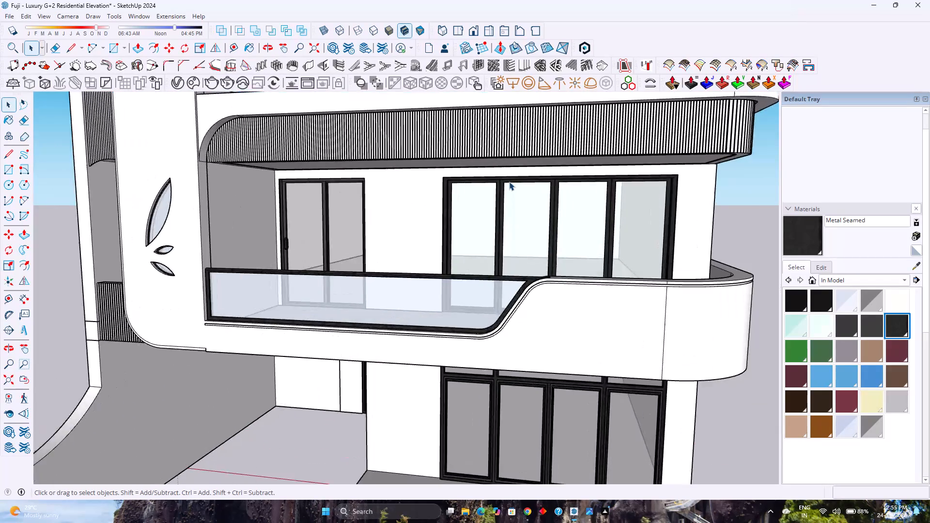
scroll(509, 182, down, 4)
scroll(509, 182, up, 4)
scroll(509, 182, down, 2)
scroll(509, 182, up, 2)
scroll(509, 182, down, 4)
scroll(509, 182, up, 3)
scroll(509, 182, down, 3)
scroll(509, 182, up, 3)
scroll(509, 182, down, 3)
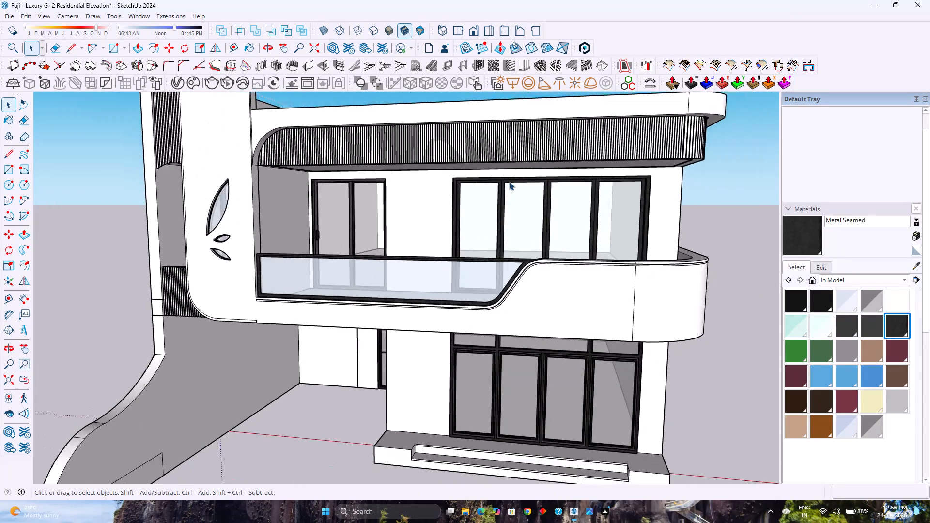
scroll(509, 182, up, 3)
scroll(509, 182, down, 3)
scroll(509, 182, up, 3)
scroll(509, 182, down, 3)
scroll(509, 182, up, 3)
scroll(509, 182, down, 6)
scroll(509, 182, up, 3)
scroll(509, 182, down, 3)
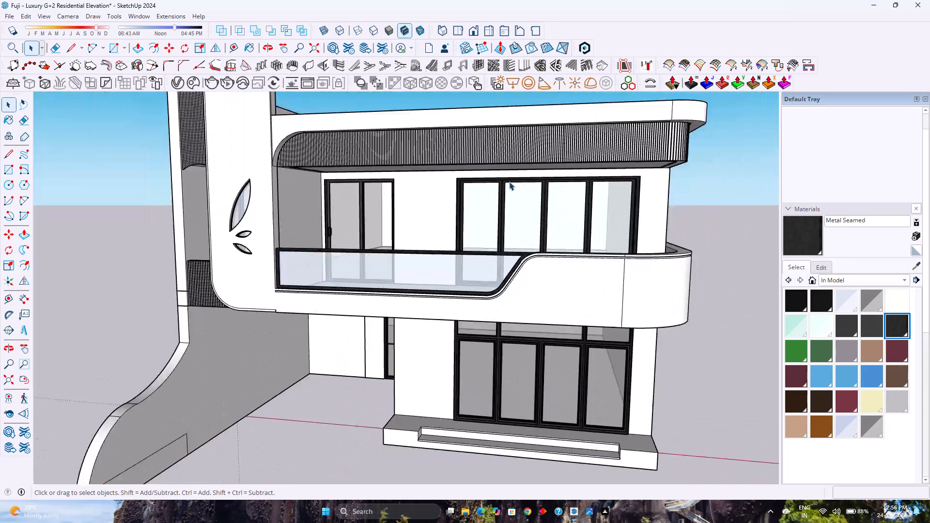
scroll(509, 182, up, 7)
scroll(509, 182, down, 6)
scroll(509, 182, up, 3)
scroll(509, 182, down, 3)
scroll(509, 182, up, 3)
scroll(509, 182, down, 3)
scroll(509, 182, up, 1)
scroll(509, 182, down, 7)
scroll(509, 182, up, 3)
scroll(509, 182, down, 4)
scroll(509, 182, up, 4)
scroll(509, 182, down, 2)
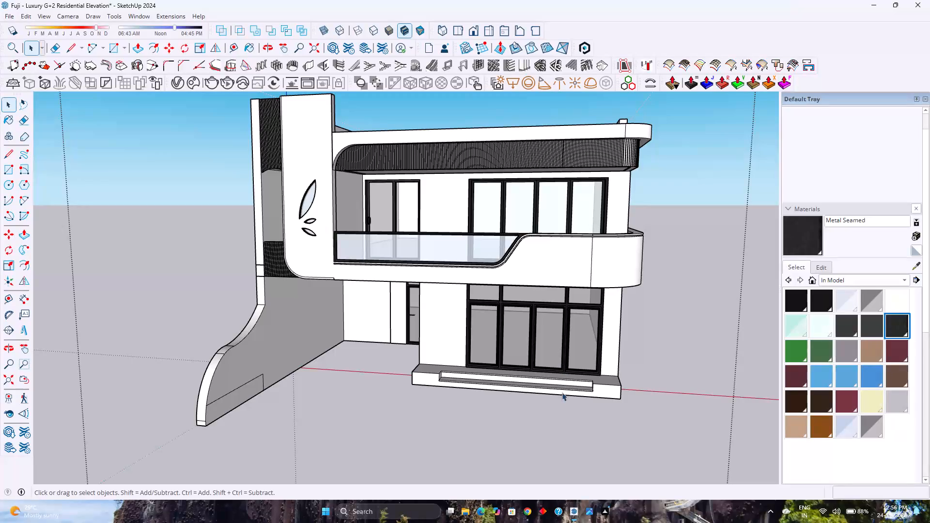
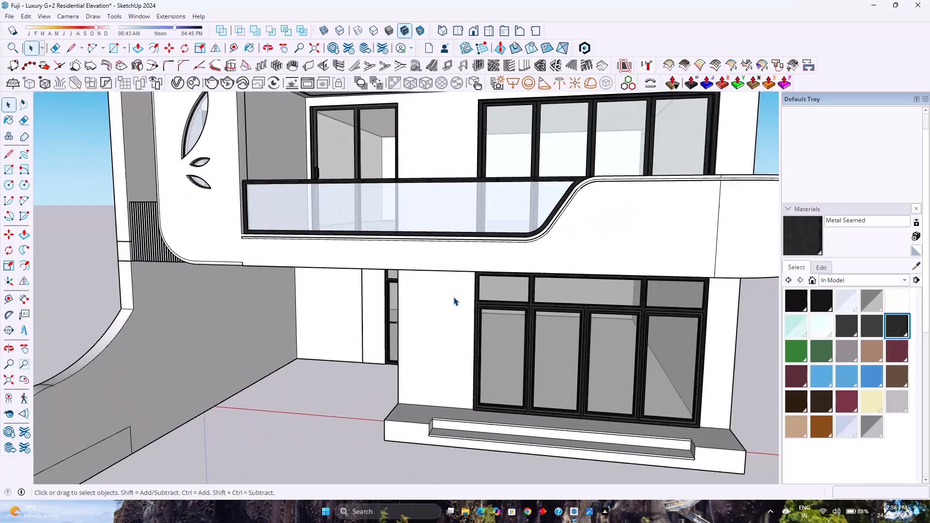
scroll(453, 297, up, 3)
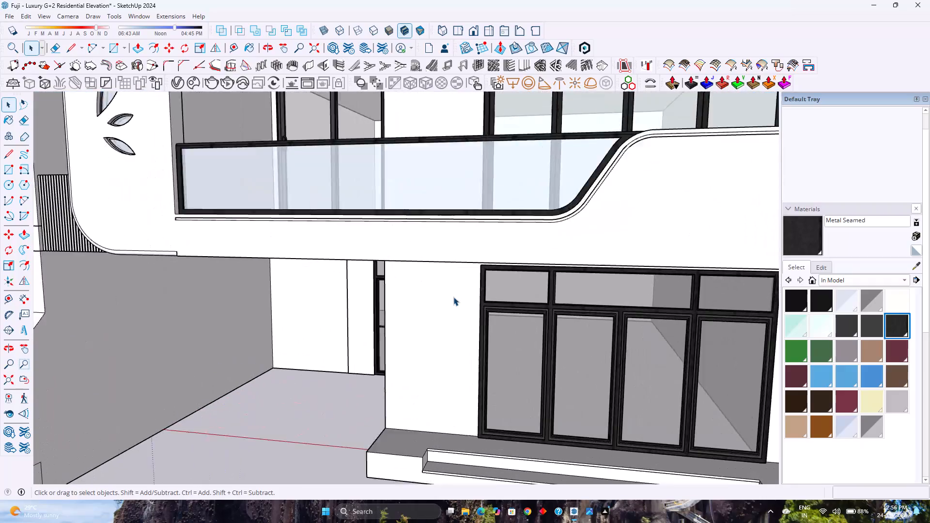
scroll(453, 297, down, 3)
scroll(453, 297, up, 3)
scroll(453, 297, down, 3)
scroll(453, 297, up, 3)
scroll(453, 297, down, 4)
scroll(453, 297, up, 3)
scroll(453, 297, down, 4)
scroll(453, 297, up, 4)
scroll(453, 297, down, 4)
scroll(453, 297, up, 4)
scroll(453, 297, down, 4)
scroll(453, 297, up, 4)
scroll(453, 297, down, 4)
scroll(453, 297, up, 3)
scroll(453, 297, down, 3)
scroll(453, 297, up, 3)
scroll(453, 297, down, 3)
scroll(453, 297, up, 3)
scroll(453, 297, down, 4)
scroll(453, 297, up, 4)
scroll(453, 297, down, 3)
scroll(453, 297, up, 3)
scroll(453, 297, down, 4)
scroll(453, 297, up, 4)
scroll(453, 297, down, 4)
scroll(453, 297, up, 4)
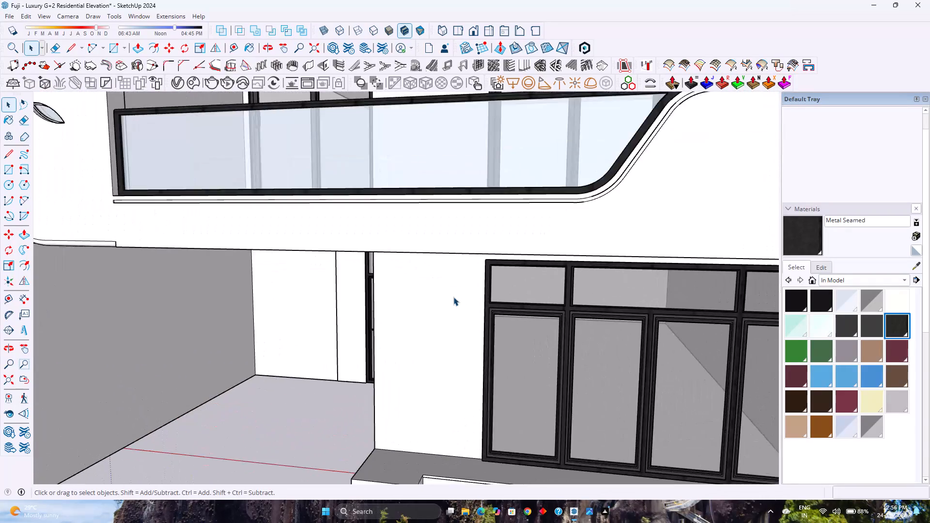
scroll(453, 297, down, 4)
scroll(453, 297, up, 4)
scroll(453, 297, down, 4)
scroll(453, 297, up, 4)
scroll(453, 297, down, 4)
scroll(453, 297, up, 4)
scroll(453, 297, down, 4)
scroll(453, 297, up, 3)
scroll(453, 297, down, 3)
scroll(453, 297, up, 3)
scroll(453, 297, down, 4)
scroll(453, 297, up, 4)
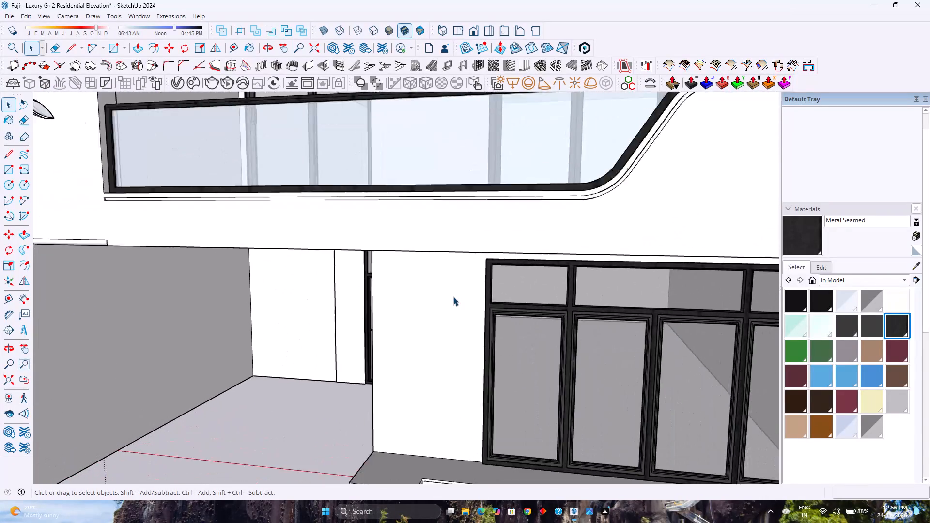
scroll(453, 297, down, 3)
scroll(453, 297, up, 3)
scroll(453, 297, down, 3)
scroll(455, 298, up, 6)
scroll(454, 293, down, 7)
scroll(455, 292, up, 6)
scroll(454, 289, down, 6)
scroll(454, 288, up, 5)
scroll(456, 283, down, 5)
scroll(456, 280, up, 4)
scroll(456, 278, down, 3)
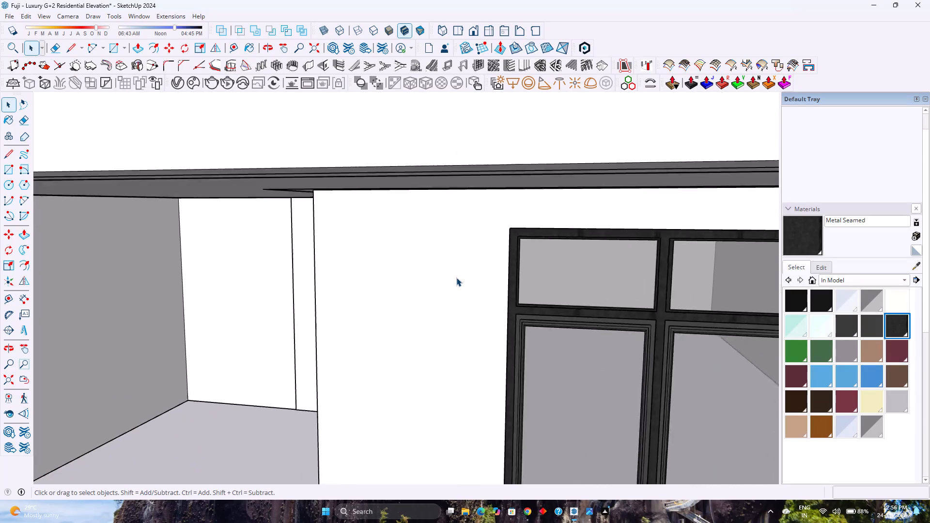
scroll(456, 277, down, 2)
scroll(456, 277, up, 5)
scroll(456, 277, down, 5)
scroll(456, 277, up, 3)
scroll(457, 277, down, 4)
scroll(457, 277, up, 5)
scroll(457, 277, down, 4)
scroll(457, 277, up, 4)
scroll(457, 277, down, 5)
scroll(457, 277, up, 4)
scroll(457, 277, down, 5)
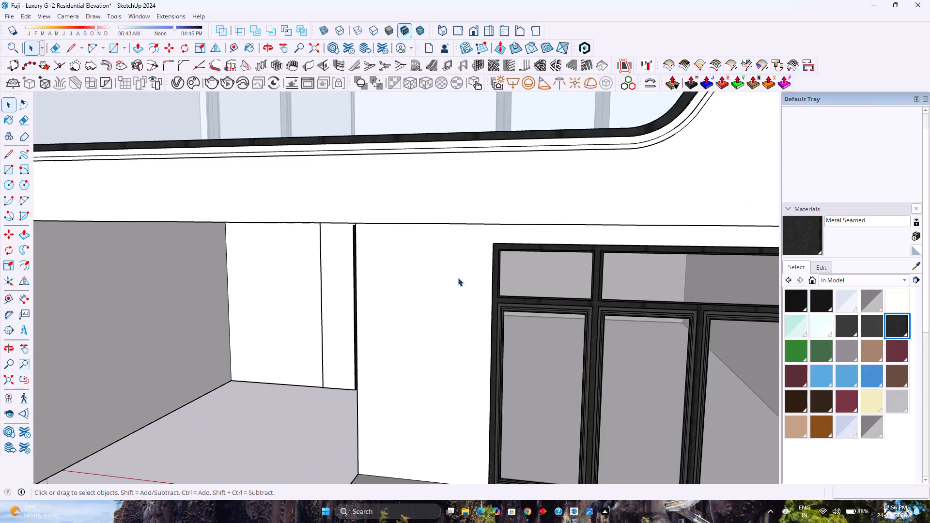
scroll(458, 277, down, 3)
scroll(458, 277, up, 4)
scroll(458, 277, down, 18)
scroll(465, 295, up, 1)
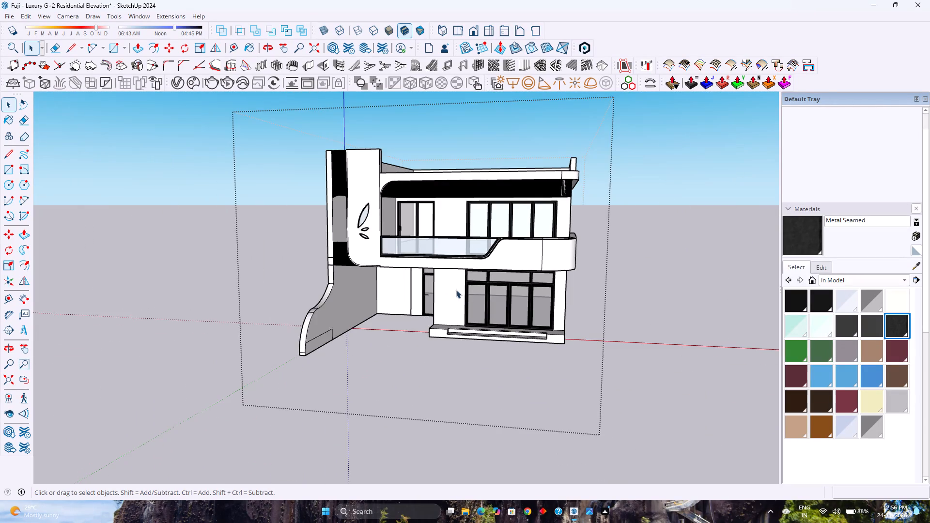
Switch to the standard front view and examine the ground-floor facade, porch and curved boundary wall.
click(473, 33)
scroll(405, 307, up, 1)
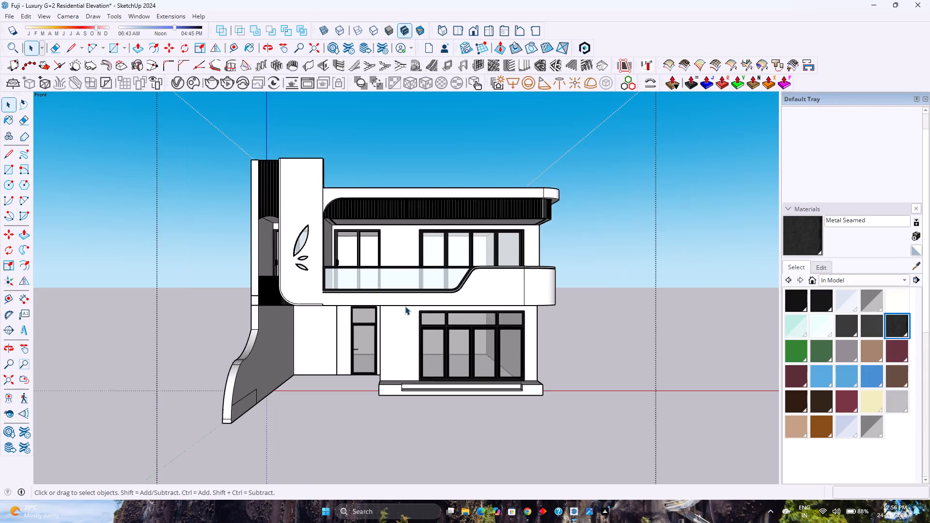
scroll(405, 306, up, 1)
scroll(405, 305, down, 1)
scroll(404, 304, up, 6)
scroll(401, 318, down, 3)
scroll(401, 318, up, 3)
scroll(401, 318, down, 3)
scroll(401, 318, up, 3)
scroll(401, 318, down, 3)
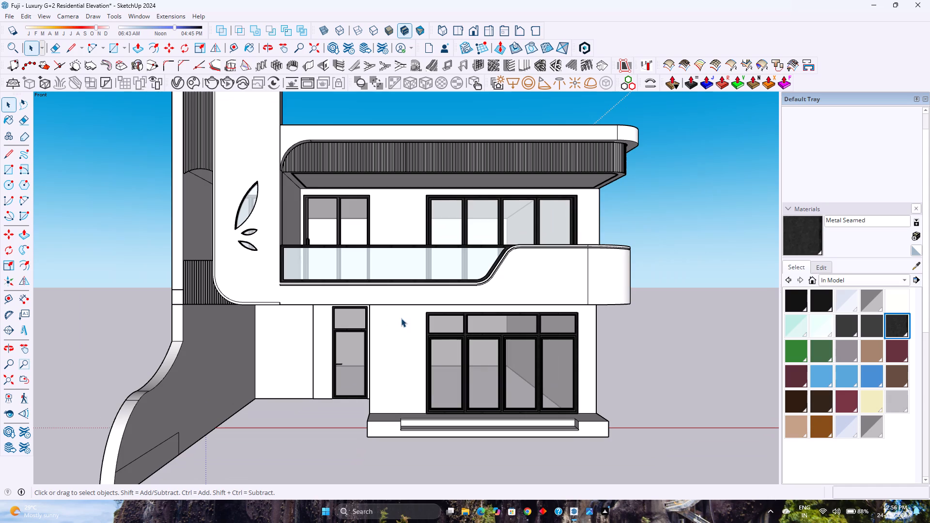
scroll(340, 339, down, 1)
middle_drag(307, 373, 190, 362)
scroll(220, 334, down, 7)
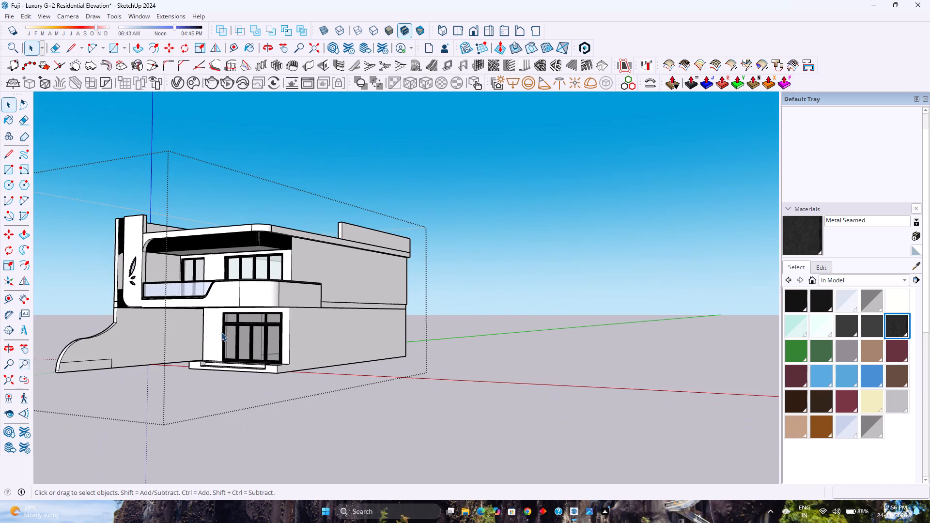
scroll(93, 364, up, 8)
middle_drag(83, 364, 157, 364)
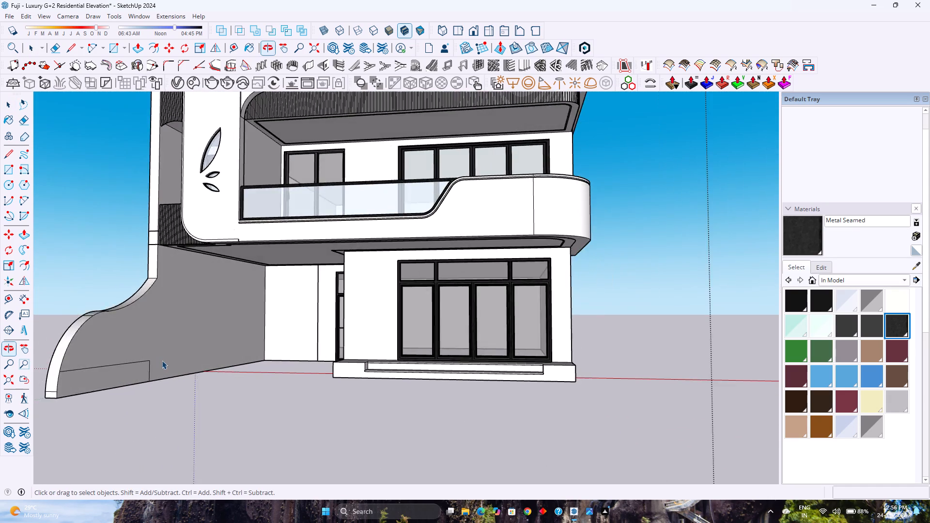
Open the ground-floor group and select the low panel face at the front base of the curved boundary wall.
scroll(162, 360, down, 4)
double_click(123, 369)
scroll(123, 369, up, 4)
click(123, 369)
scroll(157, 361, down, 2)
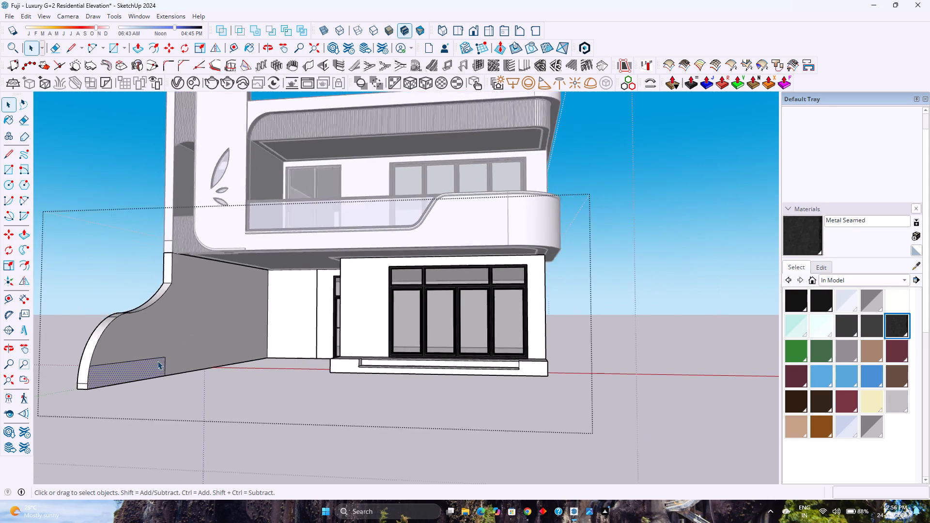
scroll(157, 361, down, 3)
scroll(157, 361, up, 3)
scroll(116, 327, up, 5)
middle_drag(120, 325, 430, 343)
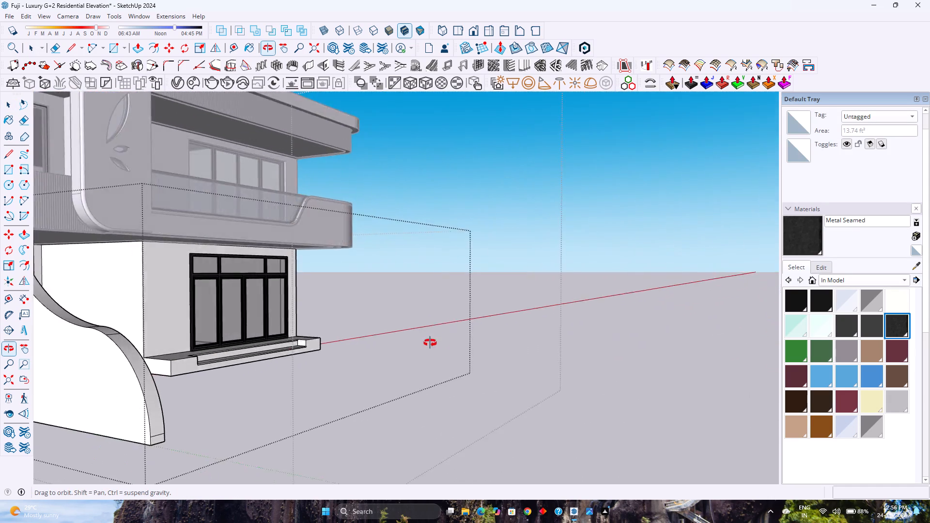
middle_drag(430, 343, 162, 354)
middle_drag(162, 354, 157, 354)
middle_click(156, 354)
scroll(151, 353, down, 1)
scroll(118, 300, up, 2)
middle_drag(117, 299, 126, 300)
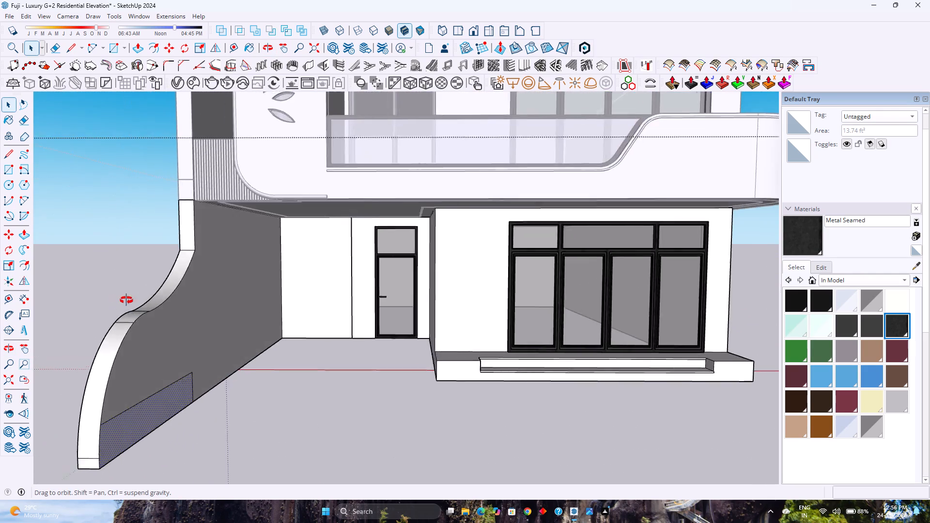
middle_drag(126, 300, 190, 278)
scroll(190, 277, down, 6)
middle_drag(260, 288, 153, 301)
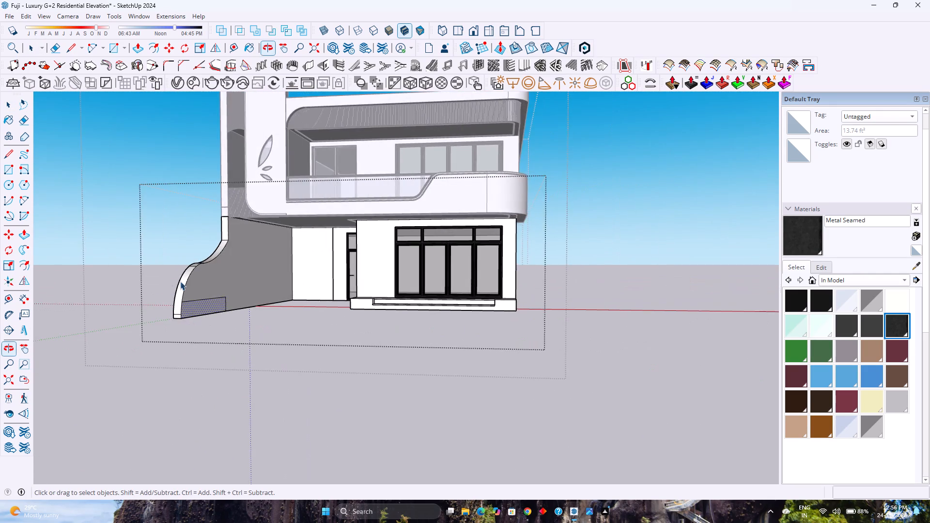
scroll(180, 281, down, 3)
scroll(180, 281, up, 11)
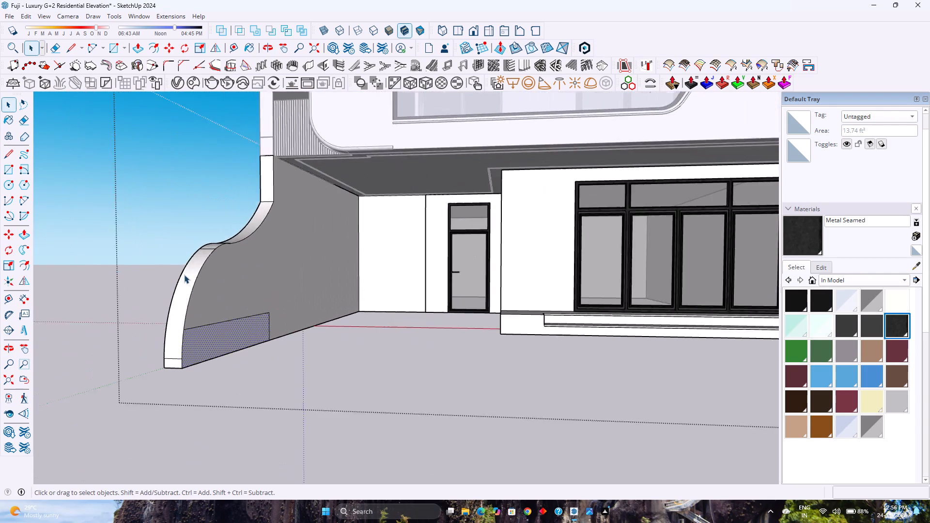
scroll(184, 275, up, 3)
scroll(184, 272, down, 7)
scroll(185, 272, up, 5)
scroll(185, 272, down, 5)
scroll(185, 272, up, 5)
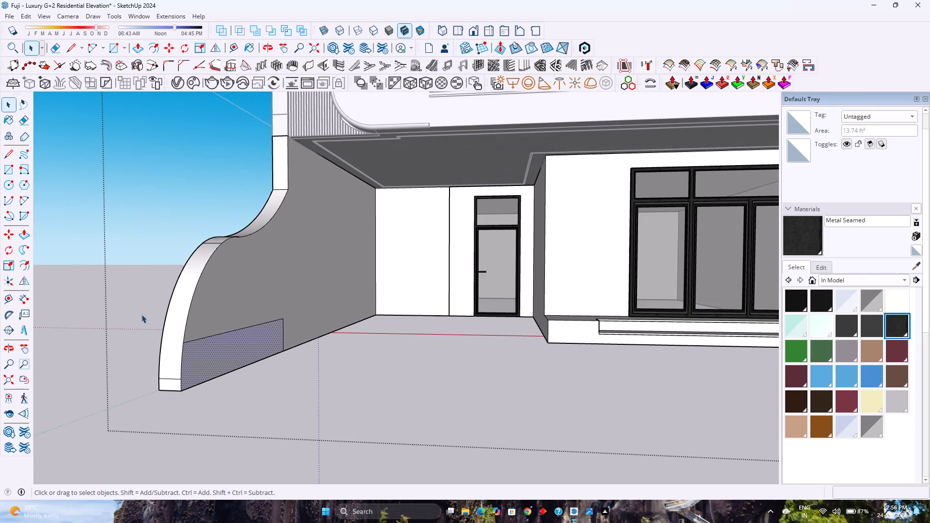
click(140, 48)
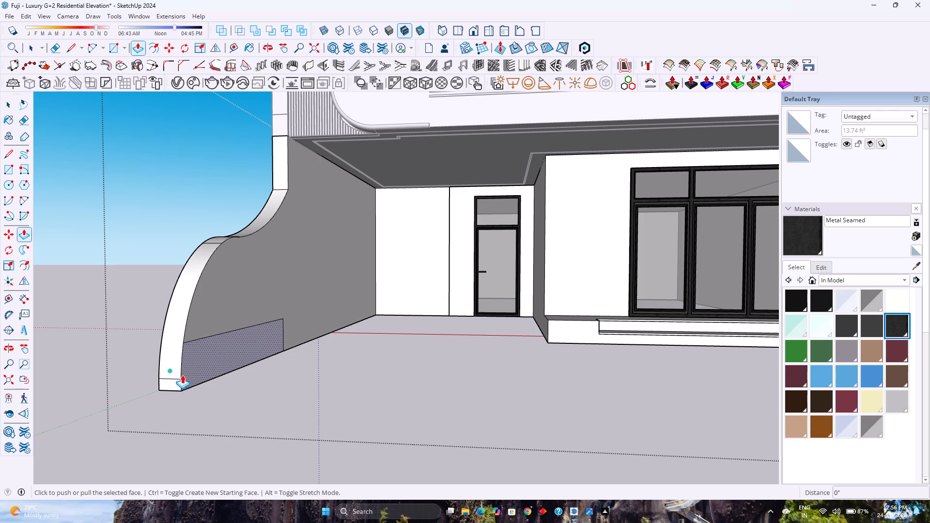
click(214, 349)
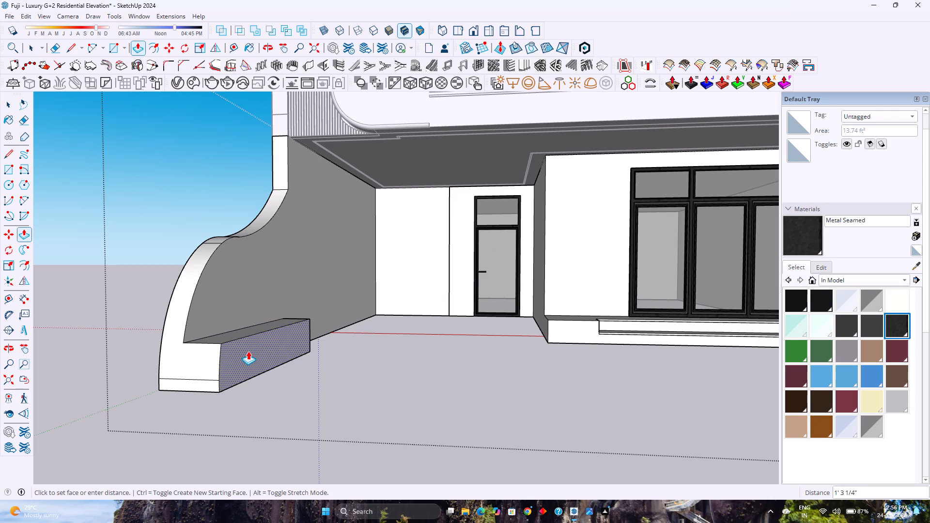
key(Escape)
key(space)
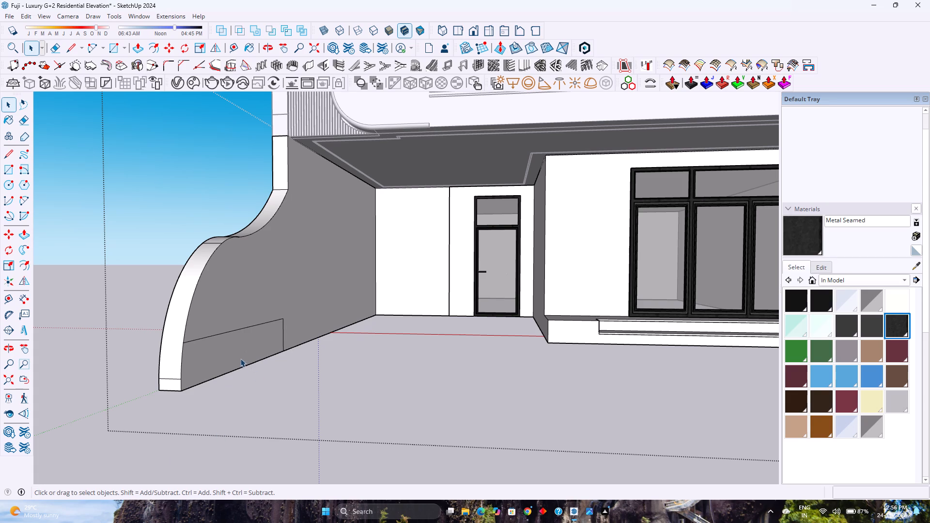
Copy the boundary wall's low panel face 3' along the red axis into the driveway and make the copy a group.
click(240, 358)
click(170, 49)
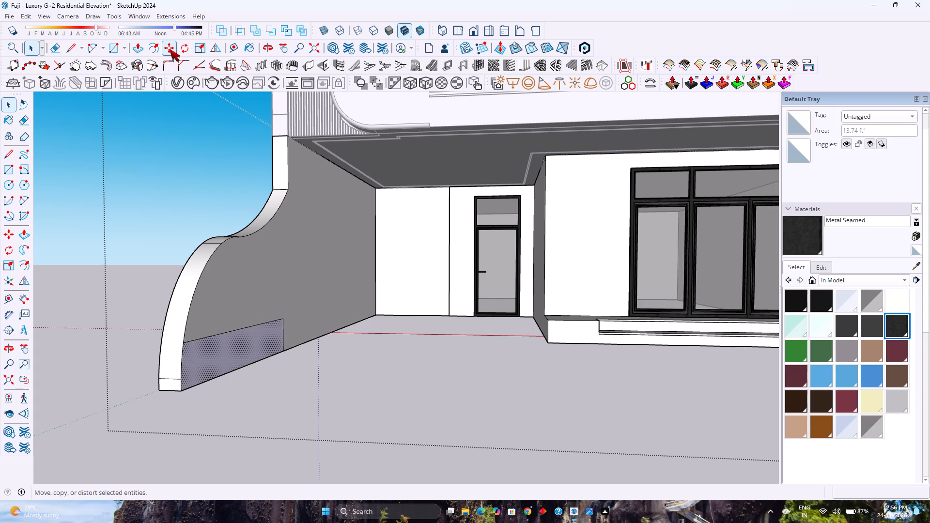
click(285, 351)
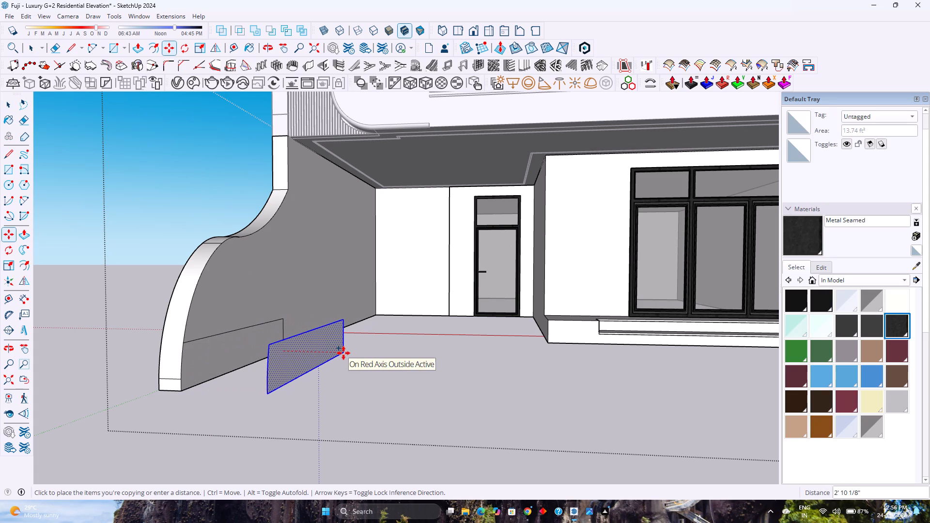
text(3')
key(Return)
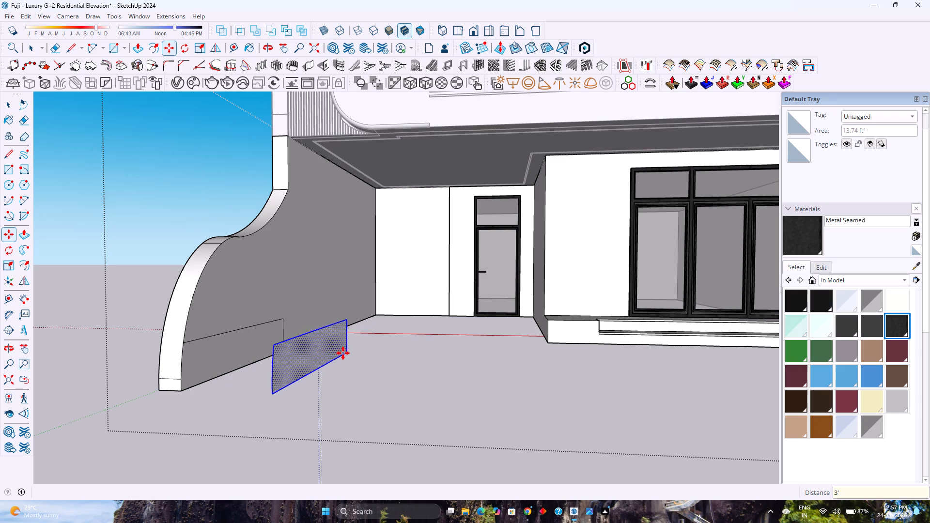
right_click(338, 354)
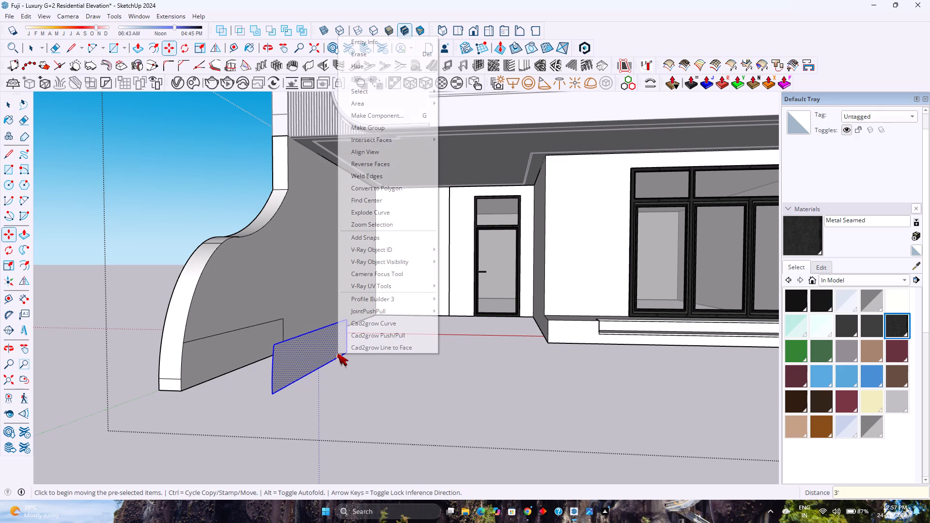
click(387, 127)
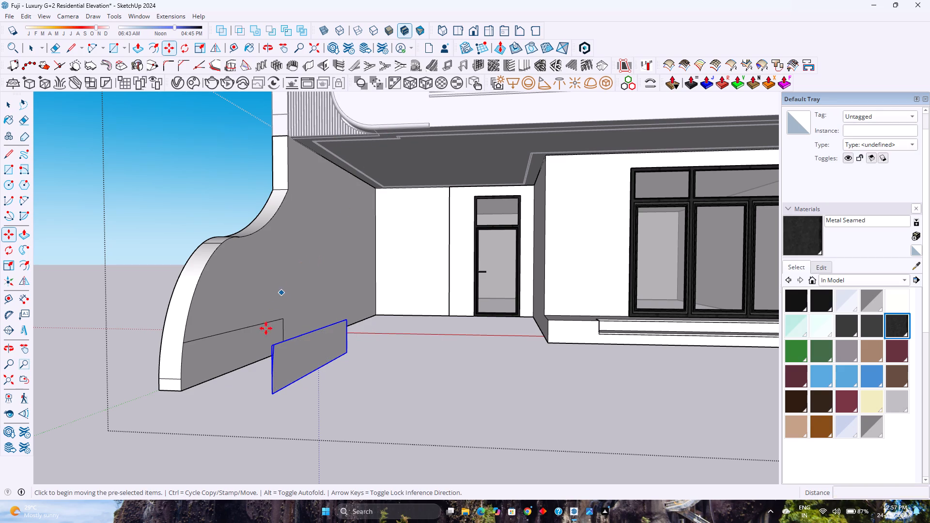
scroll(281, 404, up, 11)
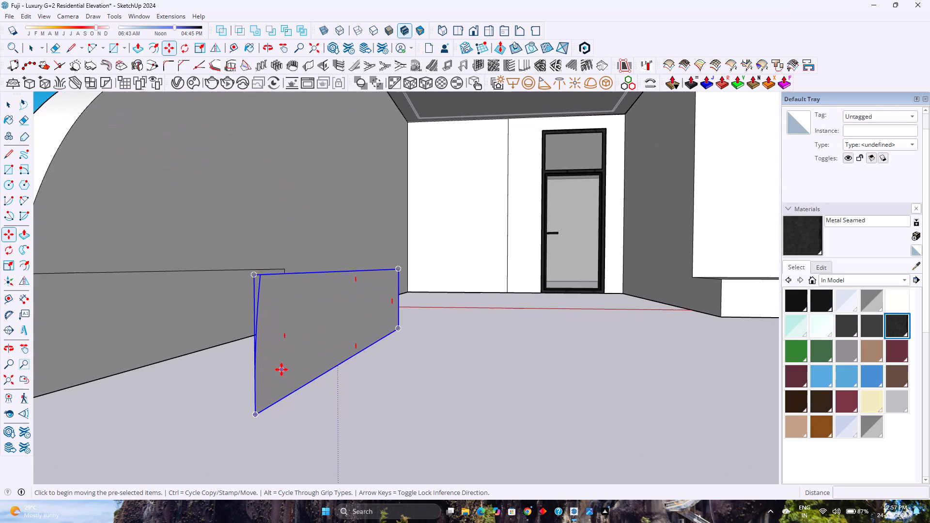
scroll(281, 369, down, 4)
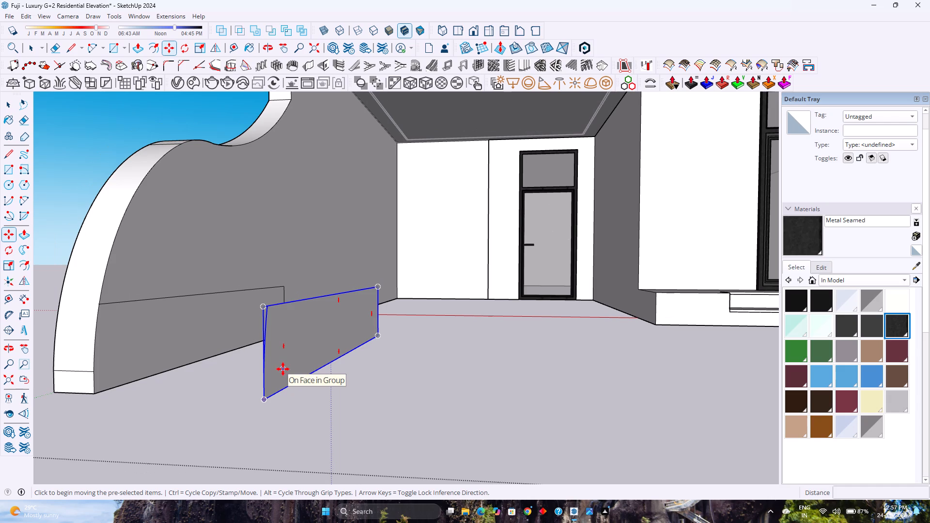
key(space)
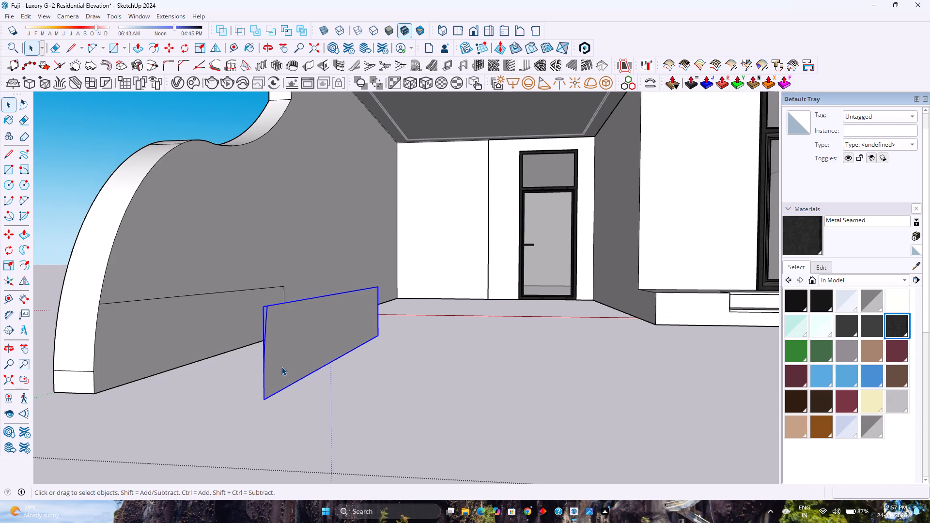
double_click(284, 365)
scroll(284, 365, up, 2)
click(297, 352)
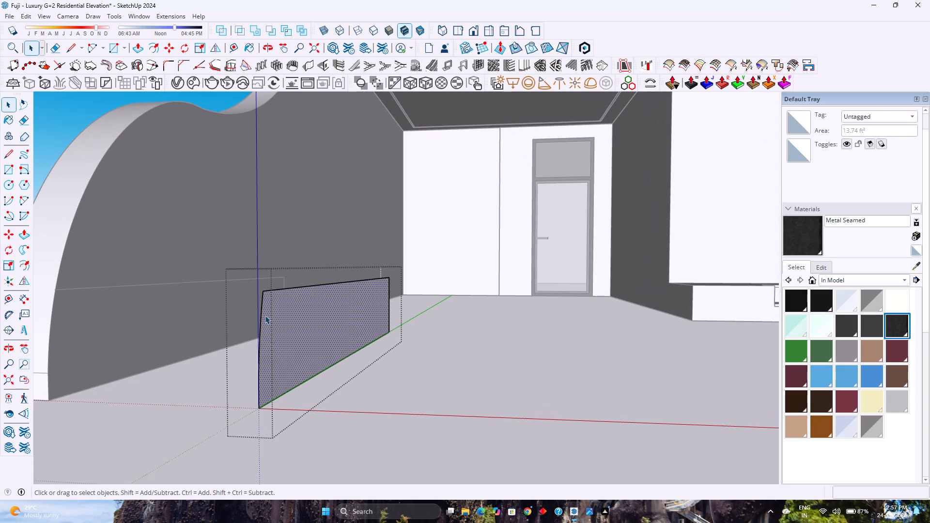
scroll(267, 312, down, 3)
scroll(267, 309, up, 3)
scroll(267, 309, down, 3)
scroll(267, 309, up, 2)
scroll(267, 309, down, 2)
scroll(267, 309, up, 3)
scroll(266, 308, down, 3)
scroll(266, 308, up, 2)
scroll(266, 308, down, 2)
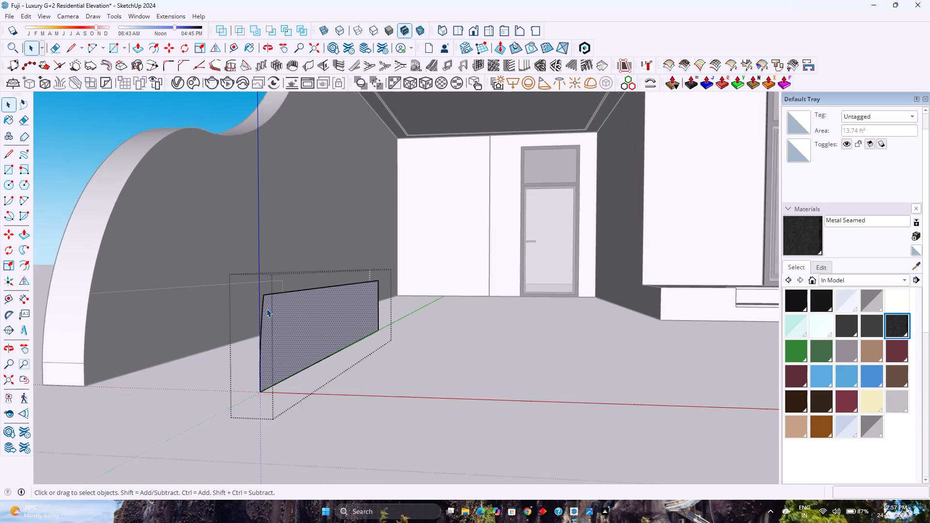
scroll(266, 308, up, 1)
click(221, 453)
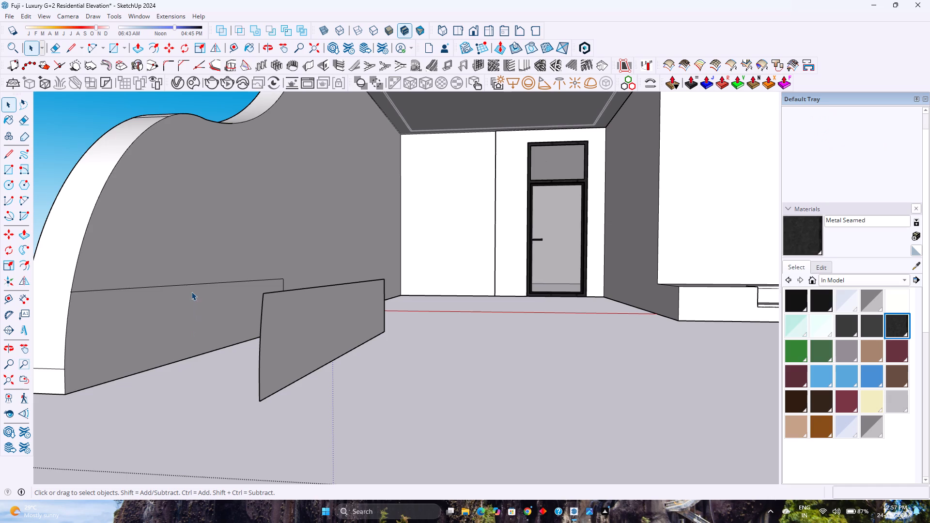
Erase the original low panel's top and vertical outline edges from the curved boundary wall's inner face.
double_click(191, 290)
click(212, 268)
click(207, 283)
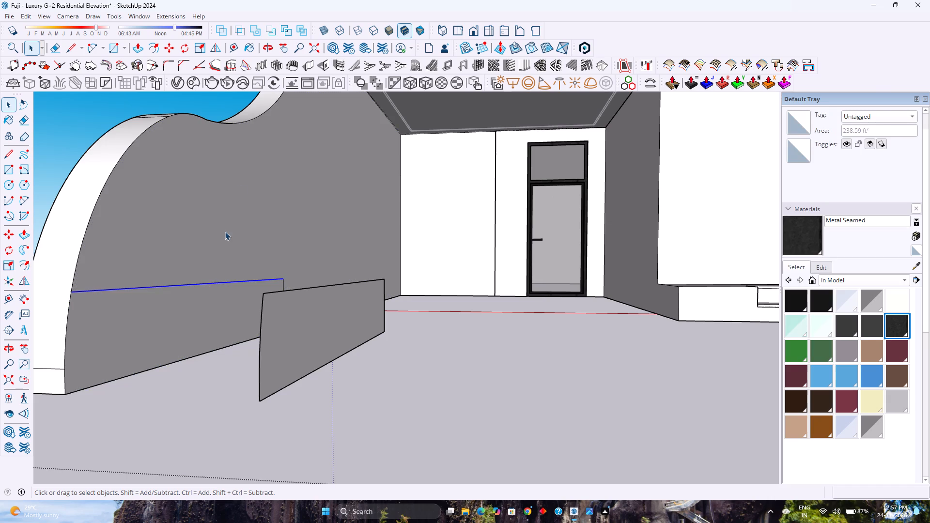
click(61, 49)
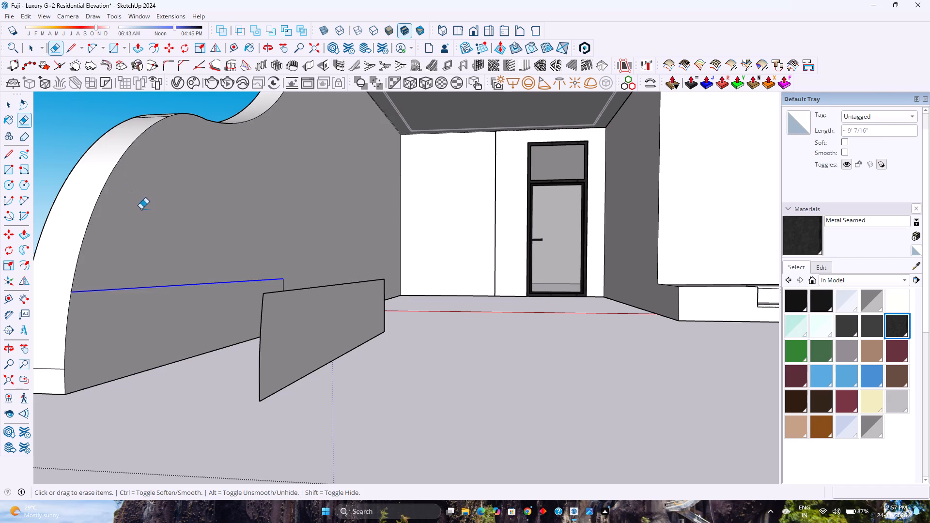
click(137, 292)
click(138, 289)
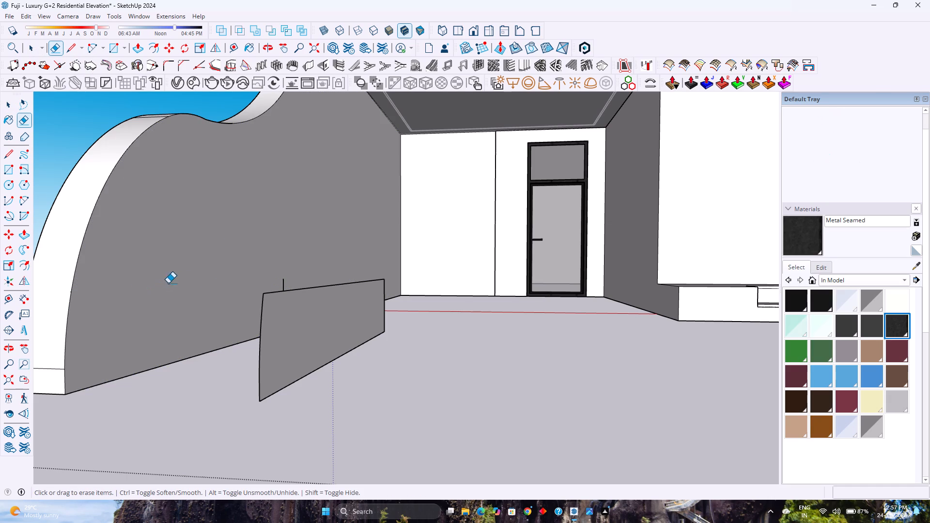
click(279, 277)
key(space)
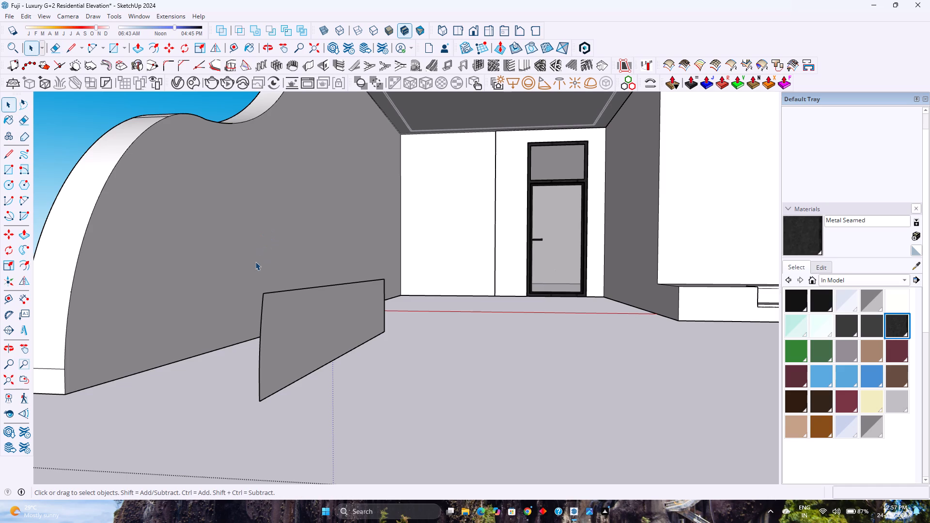
Open the separate low panel group beside the curved boundary wall and extrude its face 1'6" into a solid block.
click(303, 321)
scroll(309, 331, up, 4)
scroll(309, 331, down, 4)
scroll(309, 331, up, 1)
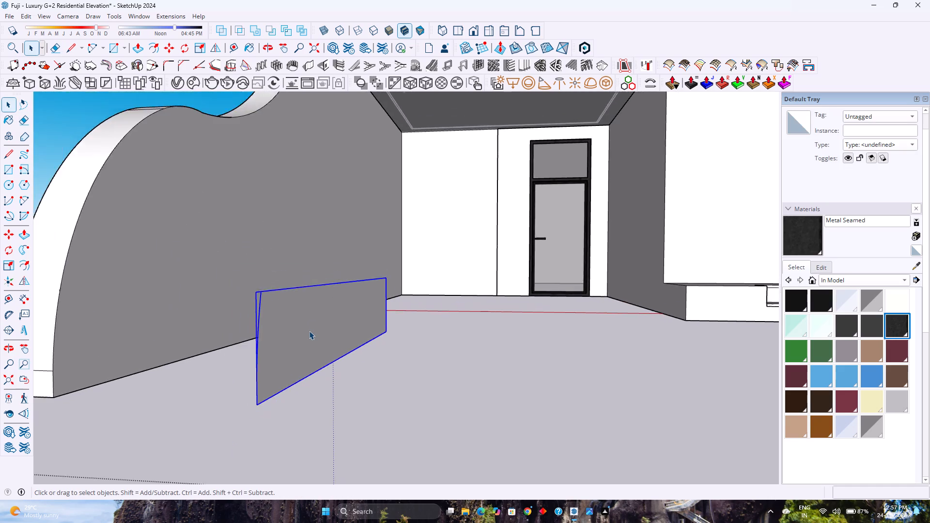
scroll(309, 331, up, 2)
double_click(309, 331)
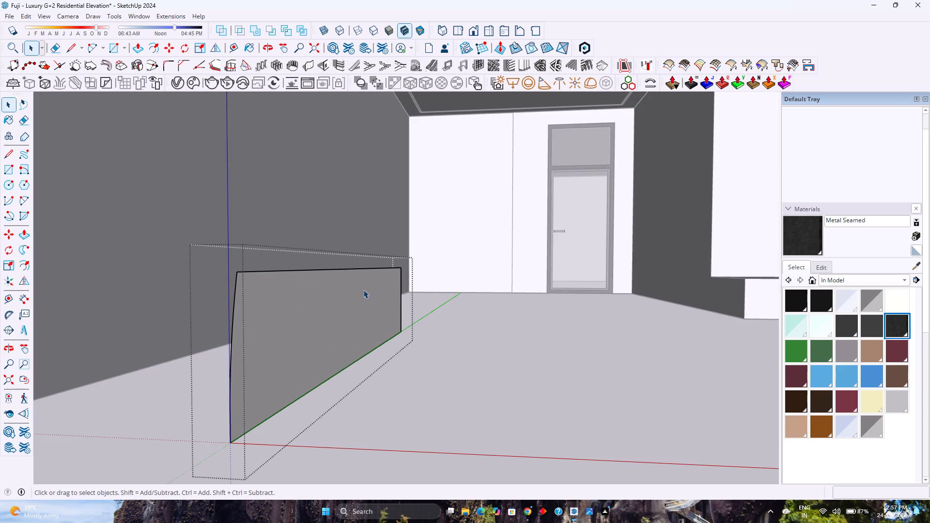
click(27, 237)
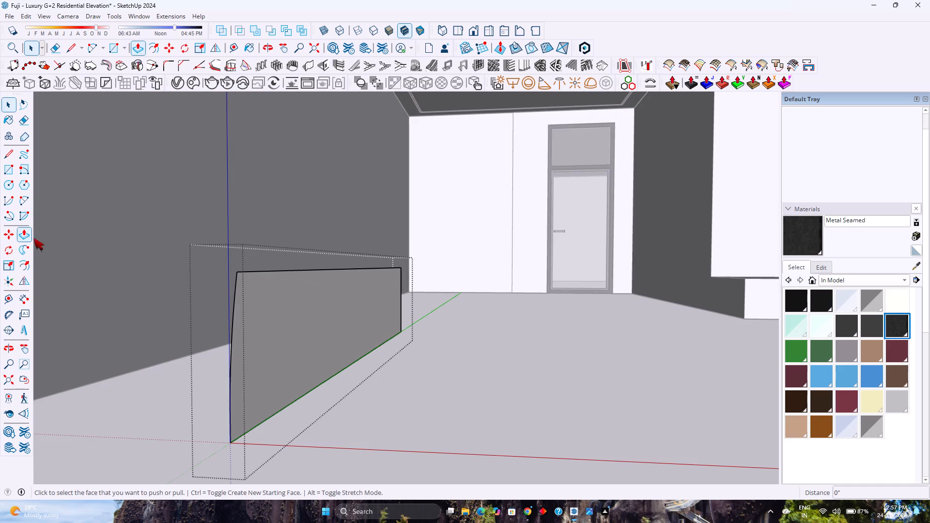
click(294, 329)
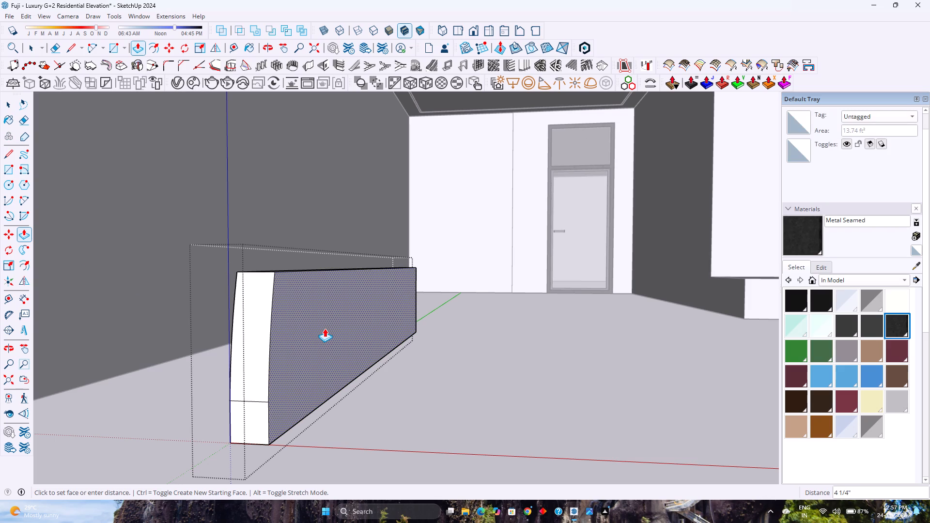
text(1'6)
key(Return)
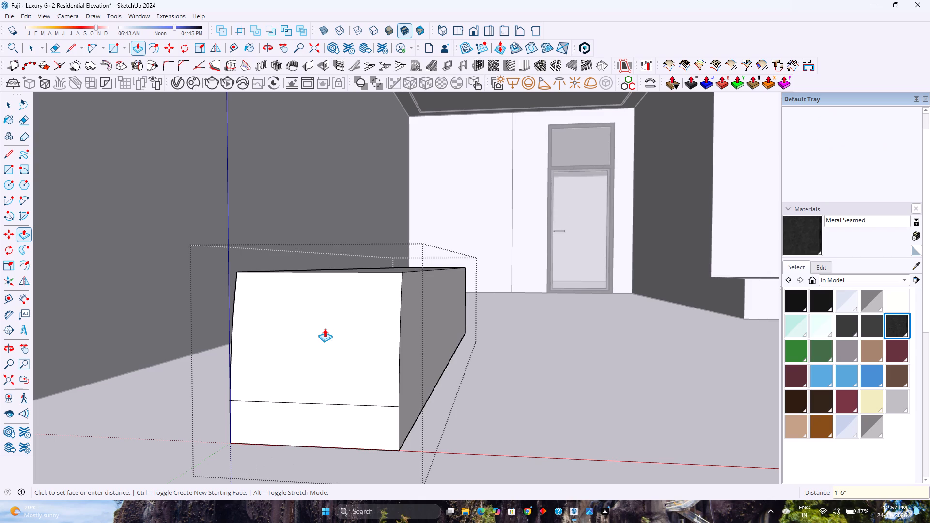
Offset the block's top face outline 3" inward to form a rim.
scroll(322, 306, up, 1)
scroll(321, 301, down, 5)
middle_drag(365, 302, 384, 423)
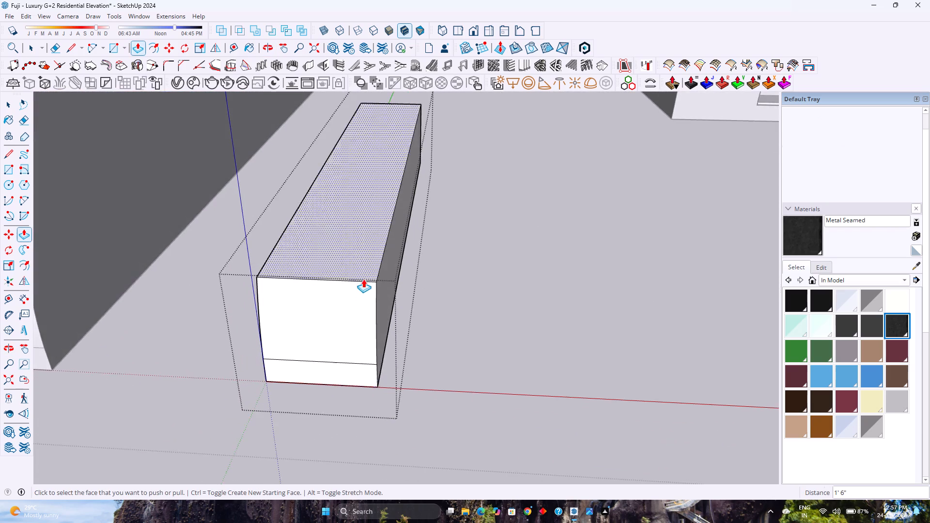
scroll(363, 279, down, 5)
click(156, 48)
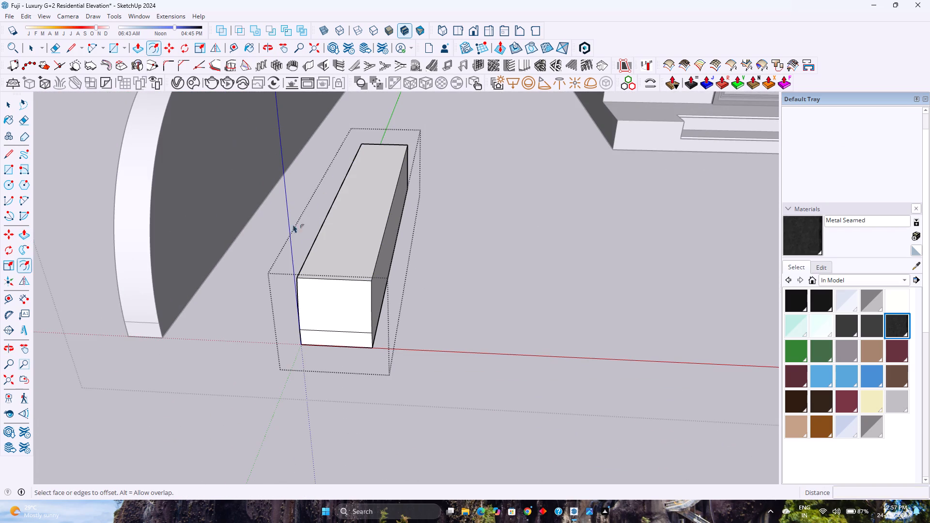
click(318, 250)
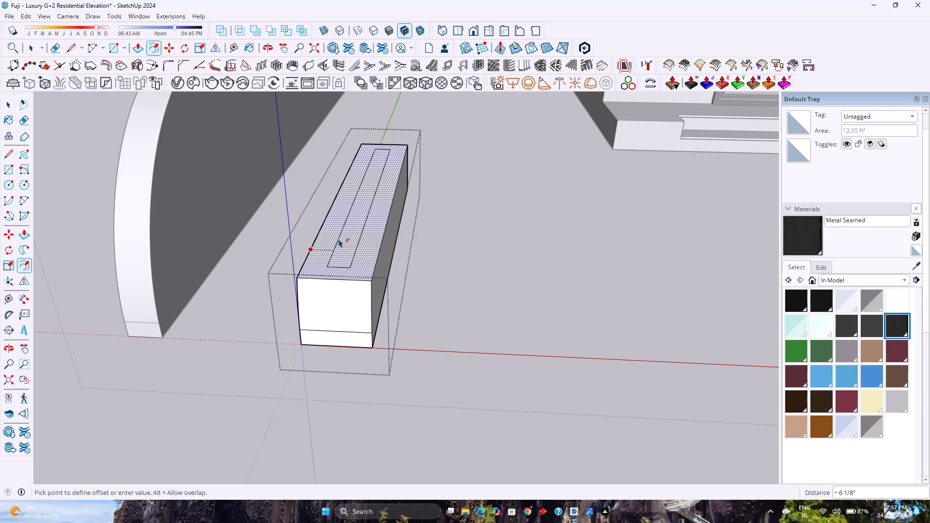
key(3)
key(Return)
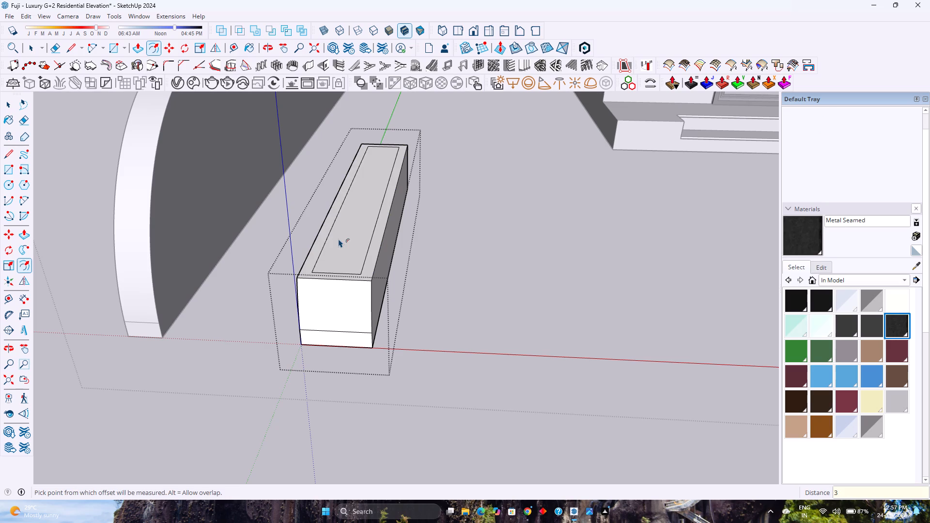
Push the inner top face of the block down 1'4" to hollow out a planter trough, and leave its group.
click(141, 50)
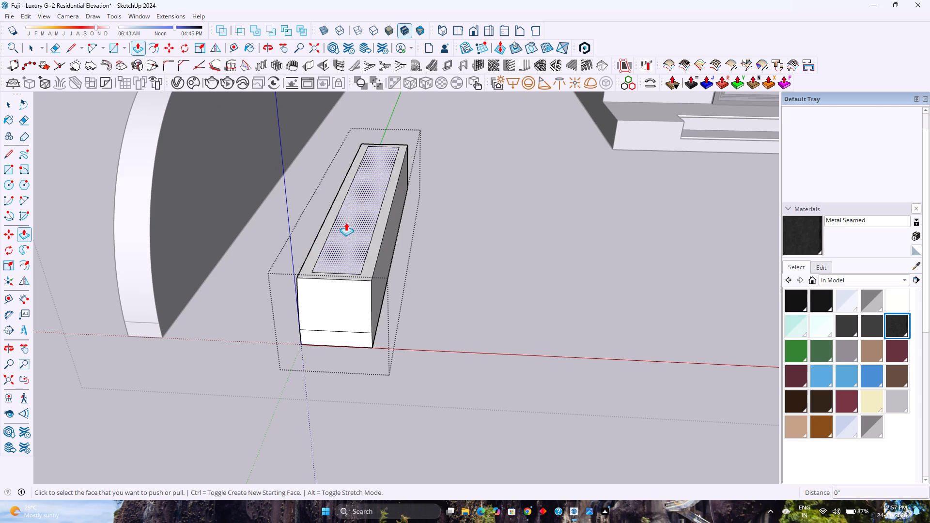
click(346, 226)
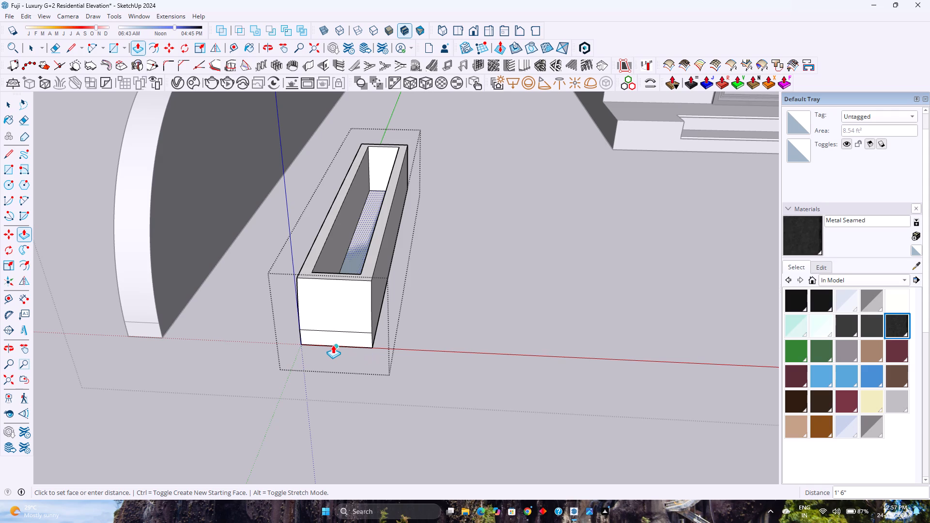
text(1'4)
key(Return)
key(space)
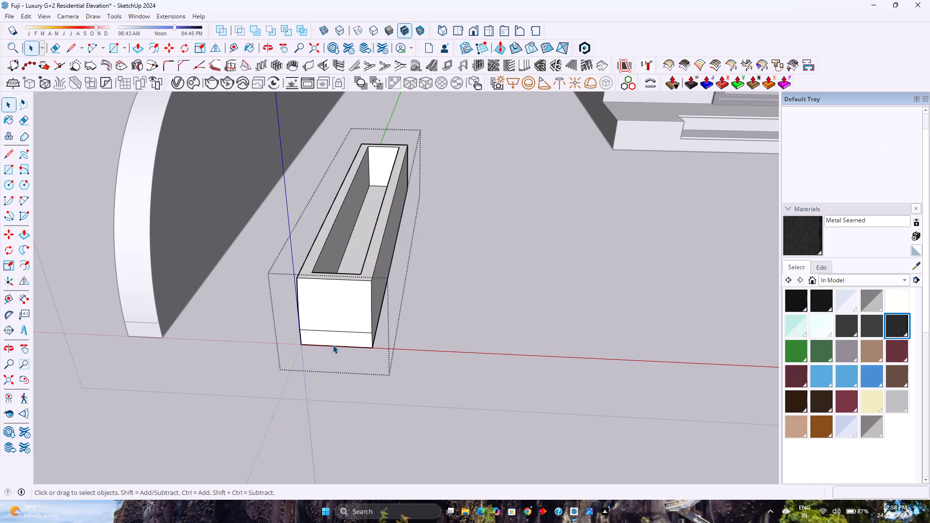
click(412, 304)
click(471, 301)
Move the planter box 3' back against the curved boundary wall, snapping its front bottom corner to the wall's inner base corner.
scroll(430, 299, down, 3)
middle_drag(429, 299, 465, 294)
middle_click(464, 294)
scroll(458, 292, down, 2)
middle_drag(472, 315, 356, 294)
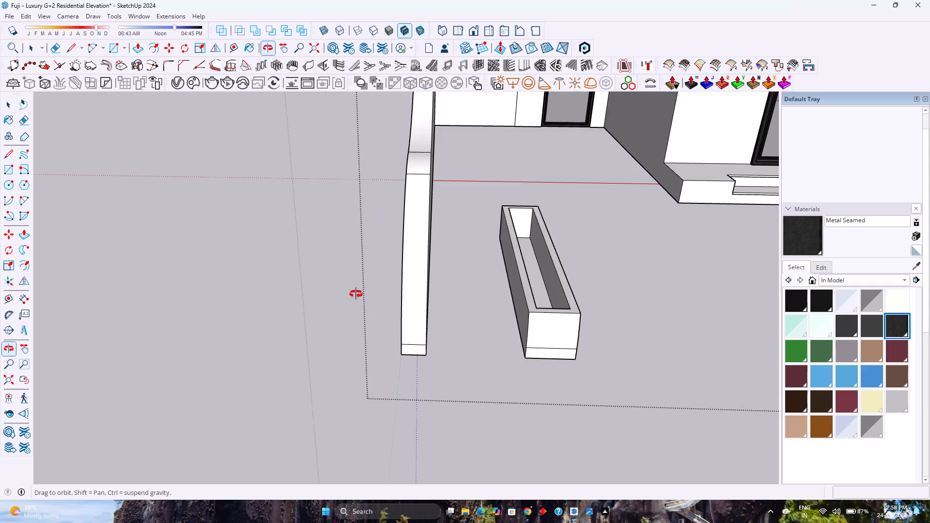
middle_drag(356, 294, 348, 273)
click(520, 314)
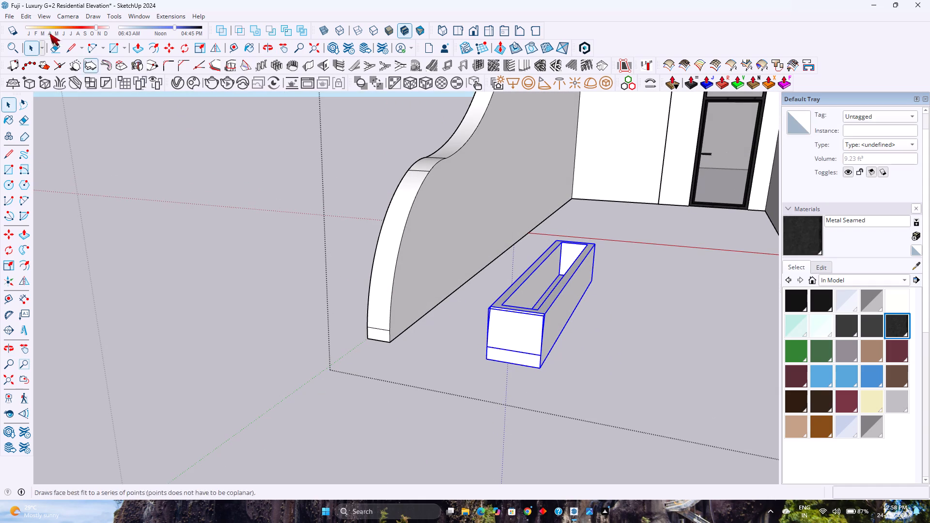
click(175, 47)
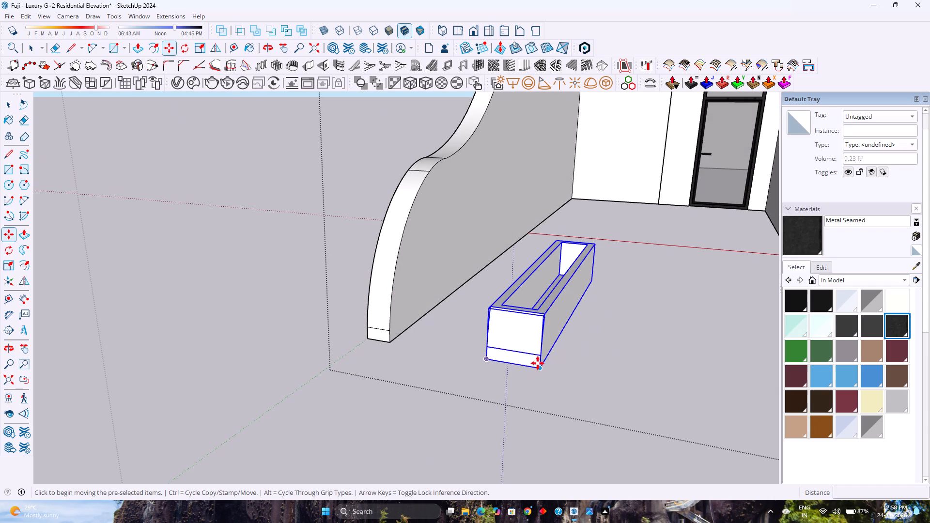
click(486, 359)
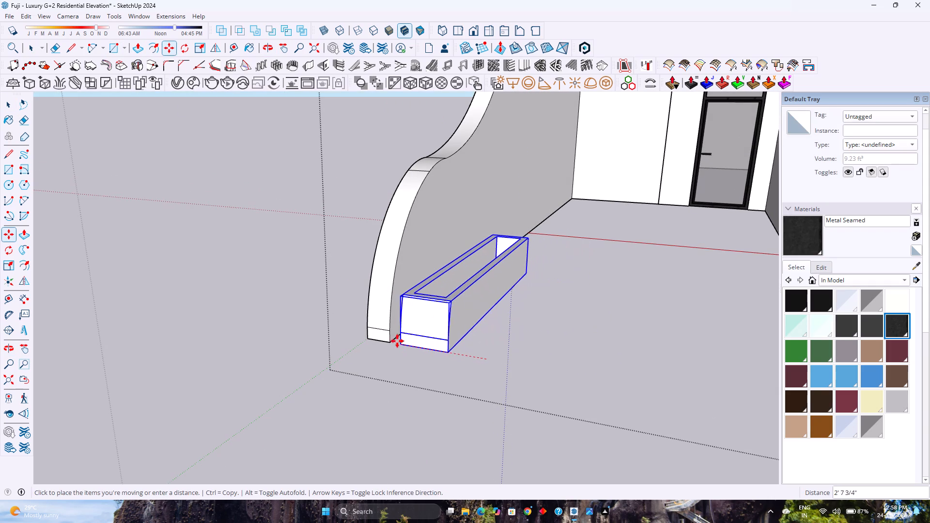
click(391, 339)
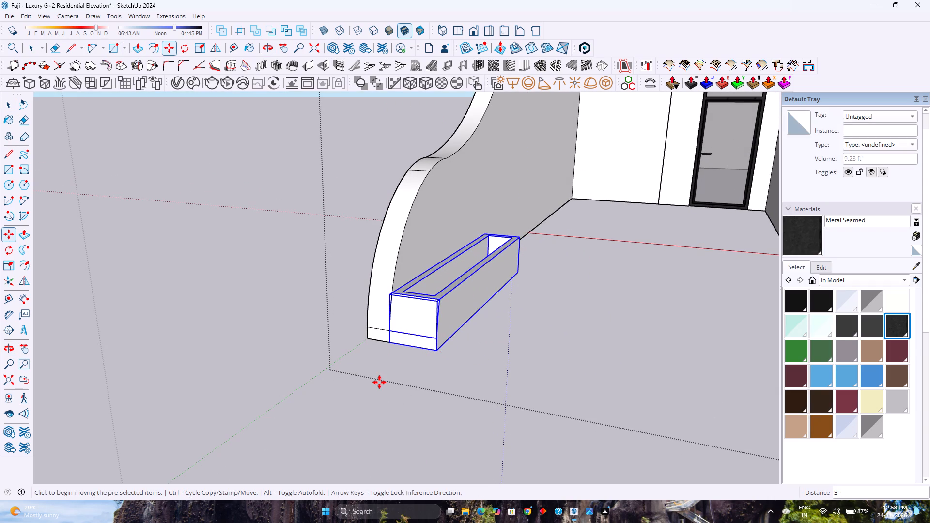
key(space)
click(382, 369)
Examine the planter box against the whole house from an angled view and the standard front view.
scroll(370, 367, down, 1)
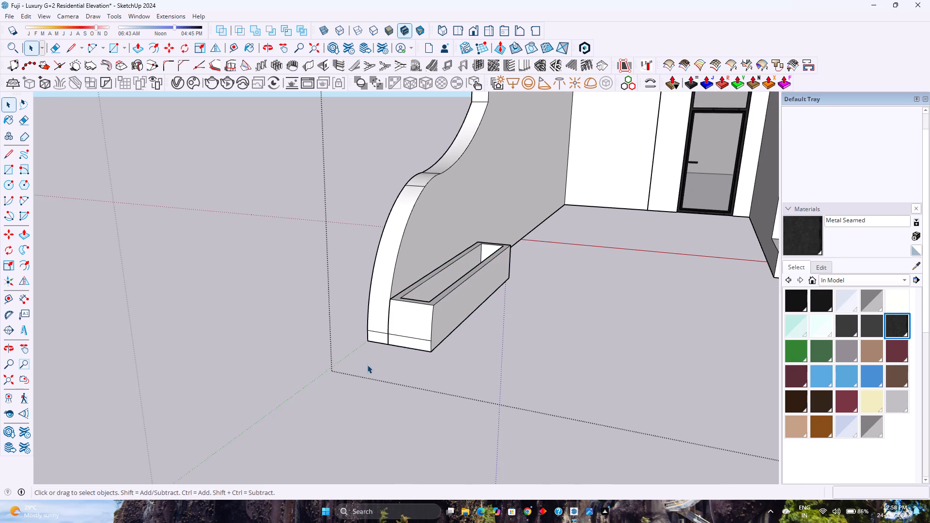
middle_drag(304, 346, 213, 291)
scroll(213, 291, down, 4)
middle_drag(361, 333, 453, 373)
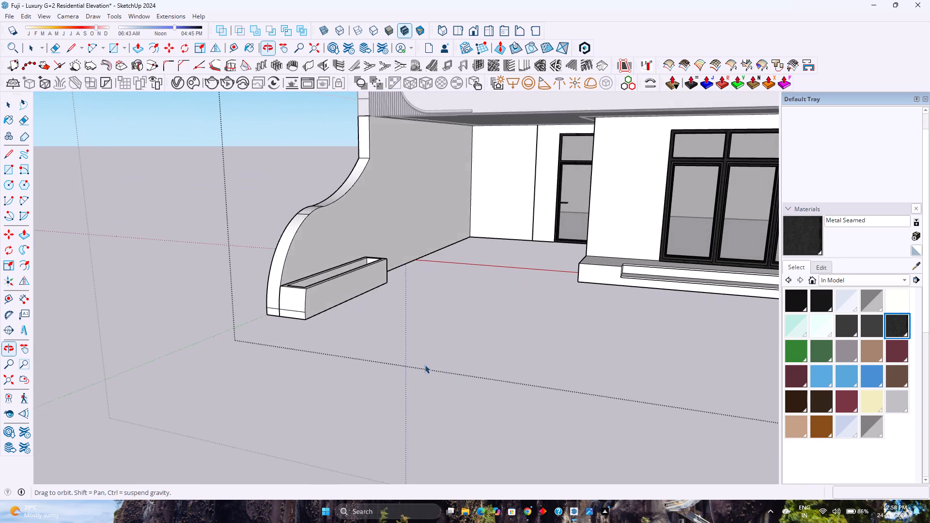
scroll(412, 355, down, 12)
double_click(701, 394)
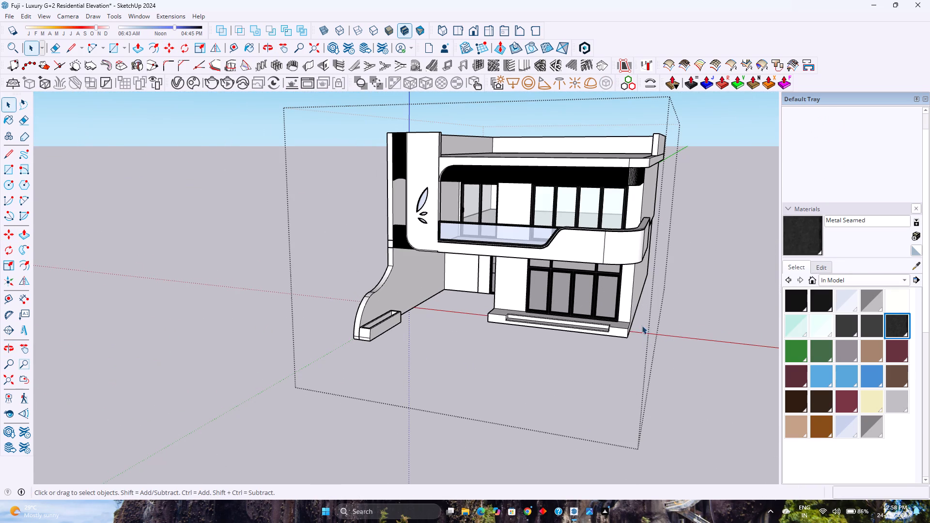
click(471, 29)
scroll(491, 338, down, 5)
scroll(489, 337, up, 4)
scroll(488, 335, down, 1)
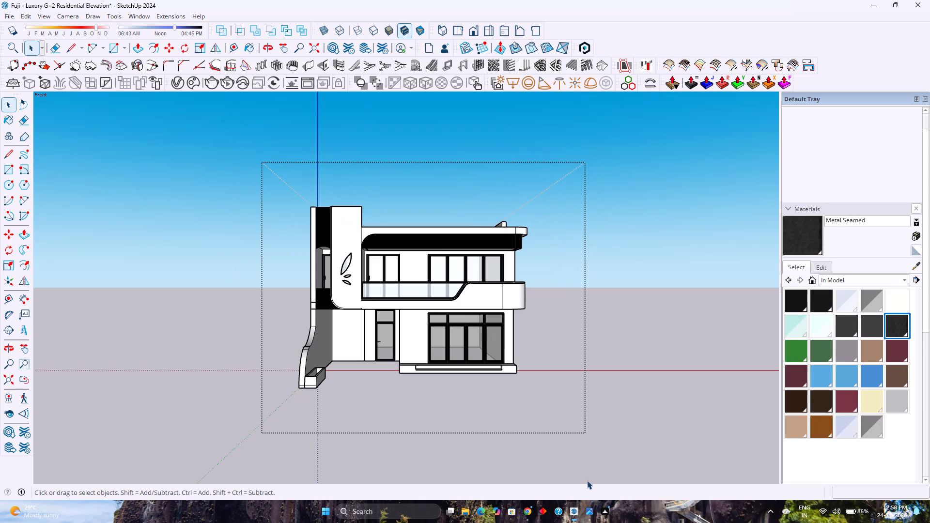
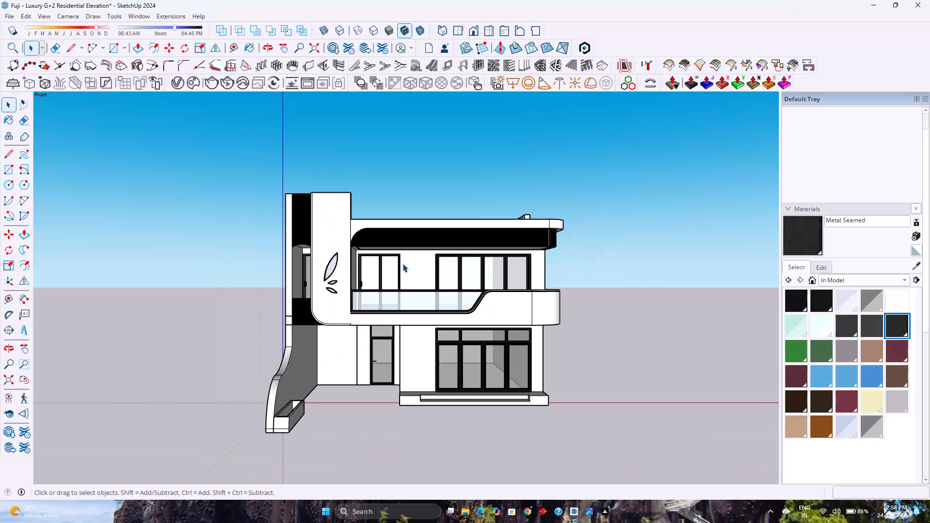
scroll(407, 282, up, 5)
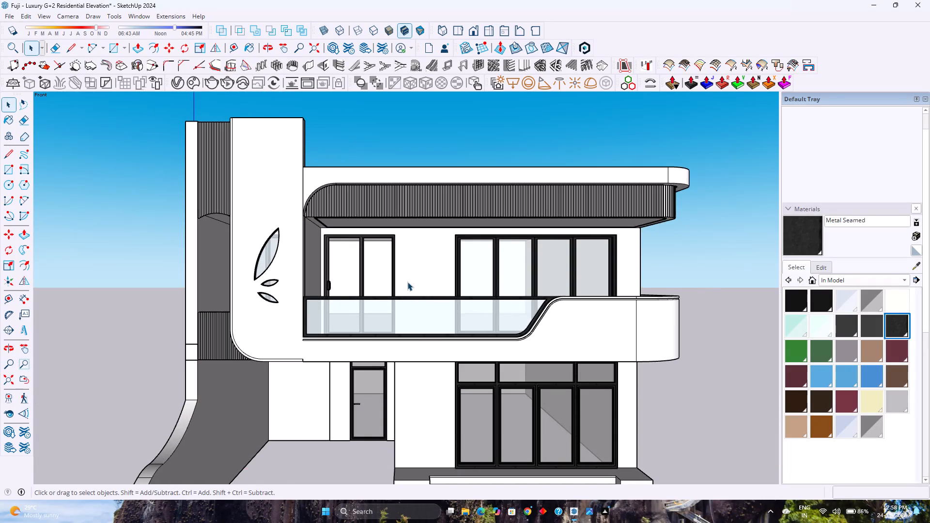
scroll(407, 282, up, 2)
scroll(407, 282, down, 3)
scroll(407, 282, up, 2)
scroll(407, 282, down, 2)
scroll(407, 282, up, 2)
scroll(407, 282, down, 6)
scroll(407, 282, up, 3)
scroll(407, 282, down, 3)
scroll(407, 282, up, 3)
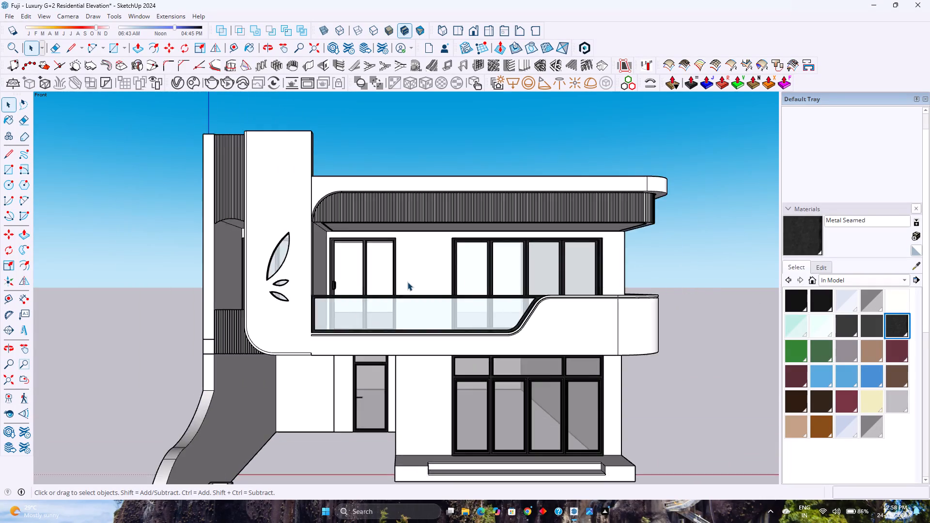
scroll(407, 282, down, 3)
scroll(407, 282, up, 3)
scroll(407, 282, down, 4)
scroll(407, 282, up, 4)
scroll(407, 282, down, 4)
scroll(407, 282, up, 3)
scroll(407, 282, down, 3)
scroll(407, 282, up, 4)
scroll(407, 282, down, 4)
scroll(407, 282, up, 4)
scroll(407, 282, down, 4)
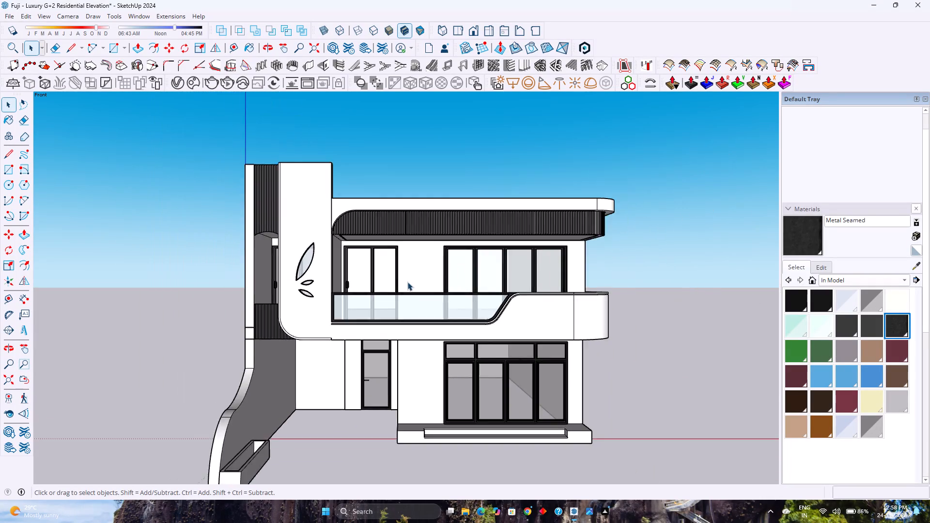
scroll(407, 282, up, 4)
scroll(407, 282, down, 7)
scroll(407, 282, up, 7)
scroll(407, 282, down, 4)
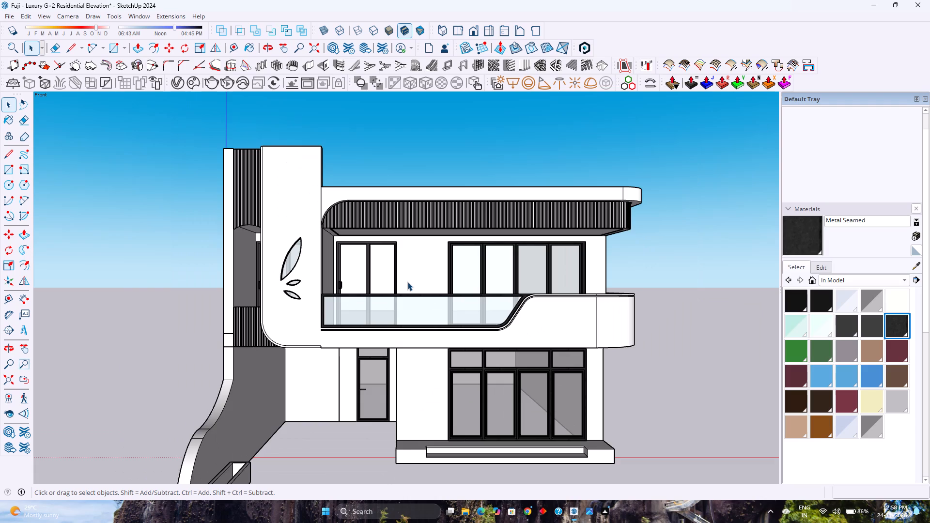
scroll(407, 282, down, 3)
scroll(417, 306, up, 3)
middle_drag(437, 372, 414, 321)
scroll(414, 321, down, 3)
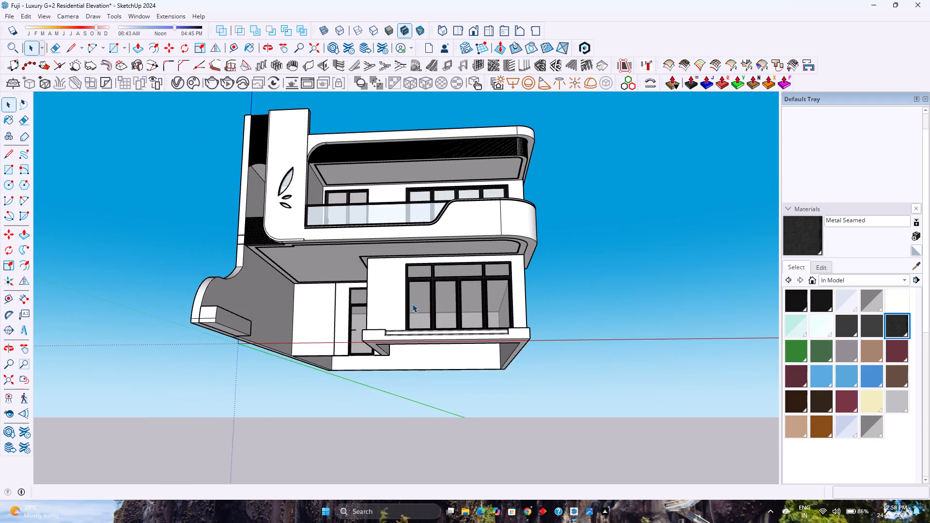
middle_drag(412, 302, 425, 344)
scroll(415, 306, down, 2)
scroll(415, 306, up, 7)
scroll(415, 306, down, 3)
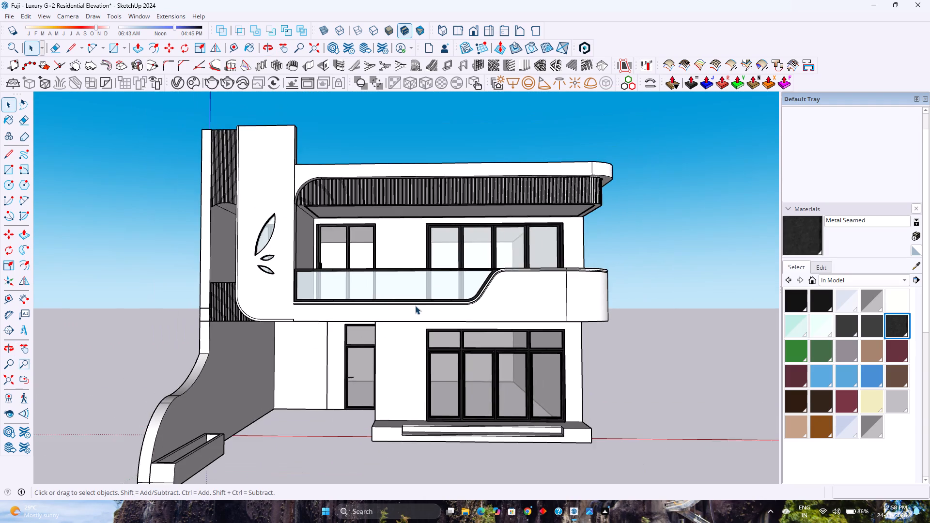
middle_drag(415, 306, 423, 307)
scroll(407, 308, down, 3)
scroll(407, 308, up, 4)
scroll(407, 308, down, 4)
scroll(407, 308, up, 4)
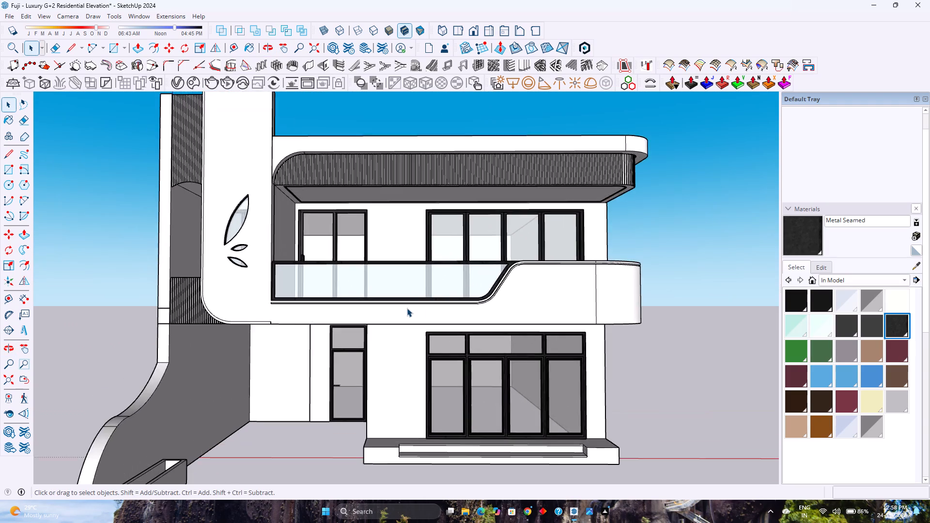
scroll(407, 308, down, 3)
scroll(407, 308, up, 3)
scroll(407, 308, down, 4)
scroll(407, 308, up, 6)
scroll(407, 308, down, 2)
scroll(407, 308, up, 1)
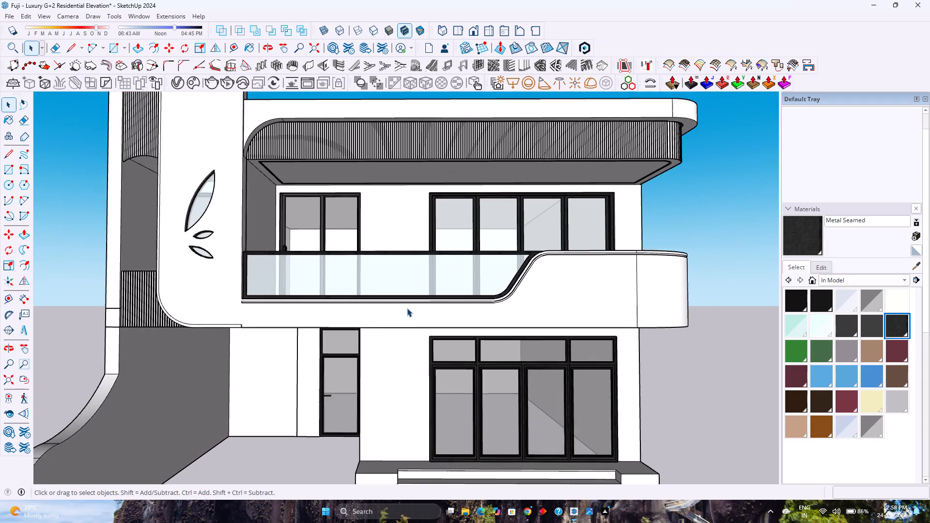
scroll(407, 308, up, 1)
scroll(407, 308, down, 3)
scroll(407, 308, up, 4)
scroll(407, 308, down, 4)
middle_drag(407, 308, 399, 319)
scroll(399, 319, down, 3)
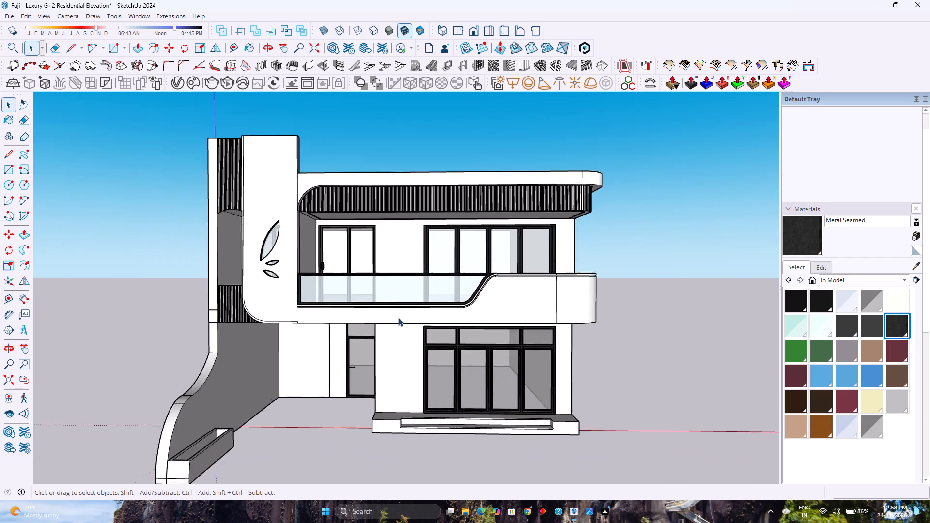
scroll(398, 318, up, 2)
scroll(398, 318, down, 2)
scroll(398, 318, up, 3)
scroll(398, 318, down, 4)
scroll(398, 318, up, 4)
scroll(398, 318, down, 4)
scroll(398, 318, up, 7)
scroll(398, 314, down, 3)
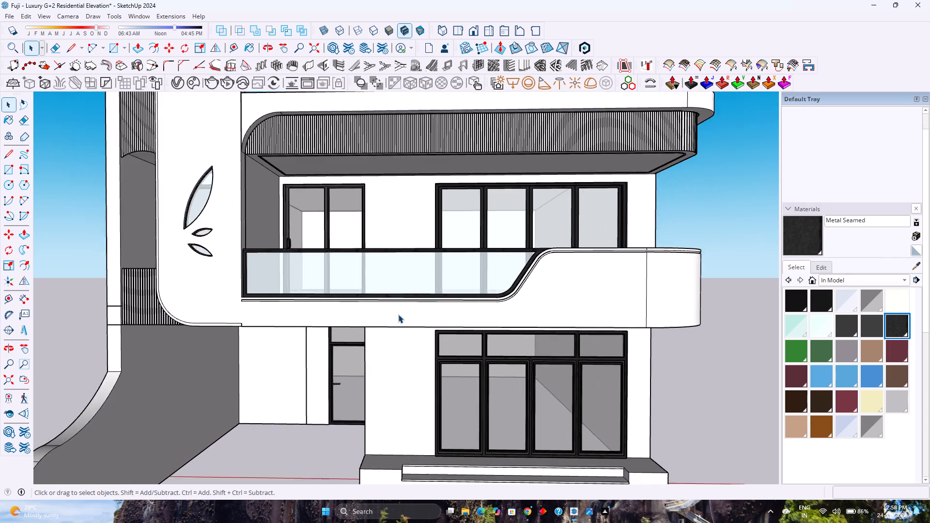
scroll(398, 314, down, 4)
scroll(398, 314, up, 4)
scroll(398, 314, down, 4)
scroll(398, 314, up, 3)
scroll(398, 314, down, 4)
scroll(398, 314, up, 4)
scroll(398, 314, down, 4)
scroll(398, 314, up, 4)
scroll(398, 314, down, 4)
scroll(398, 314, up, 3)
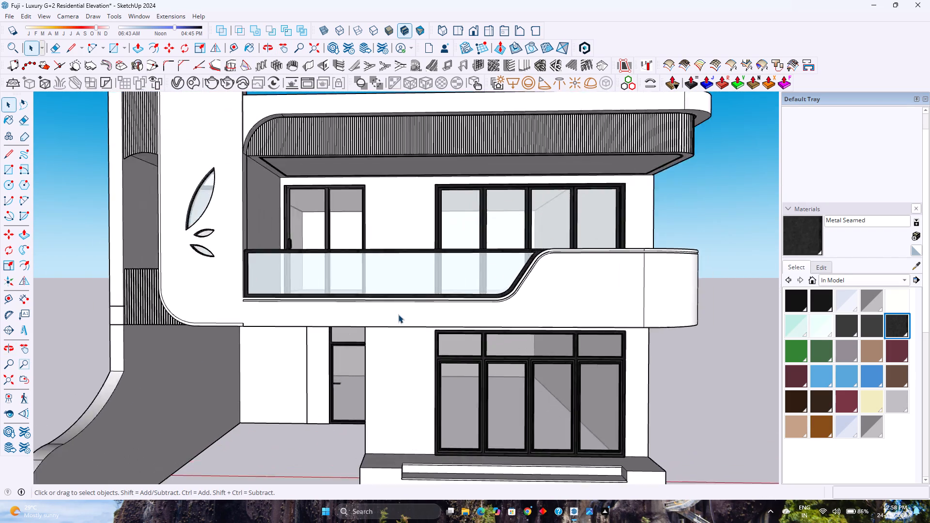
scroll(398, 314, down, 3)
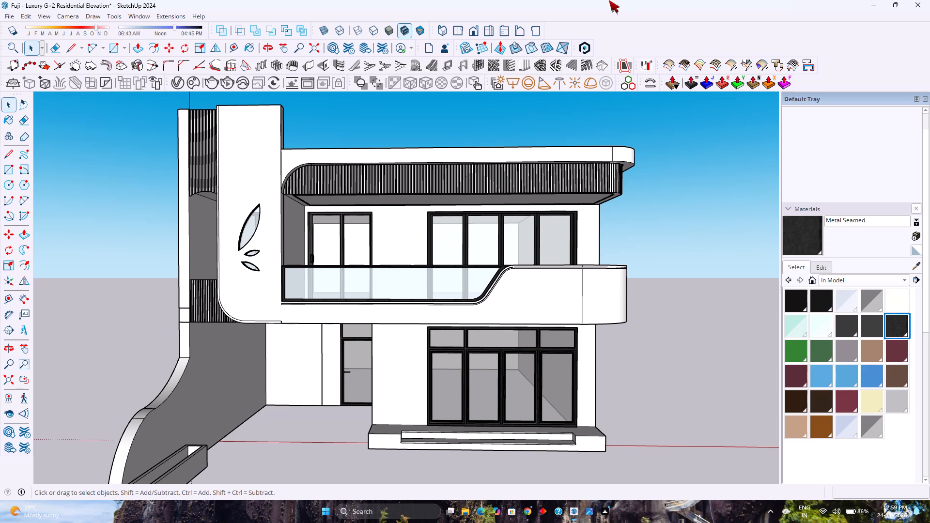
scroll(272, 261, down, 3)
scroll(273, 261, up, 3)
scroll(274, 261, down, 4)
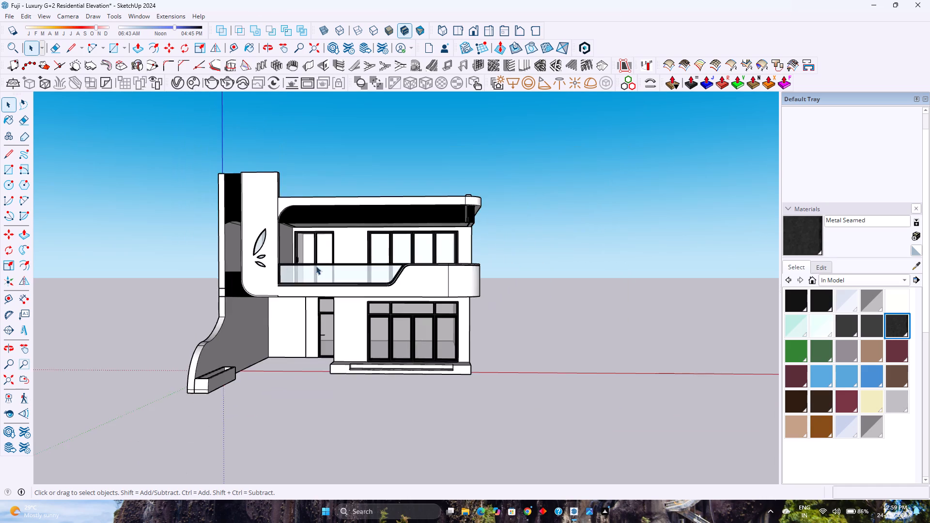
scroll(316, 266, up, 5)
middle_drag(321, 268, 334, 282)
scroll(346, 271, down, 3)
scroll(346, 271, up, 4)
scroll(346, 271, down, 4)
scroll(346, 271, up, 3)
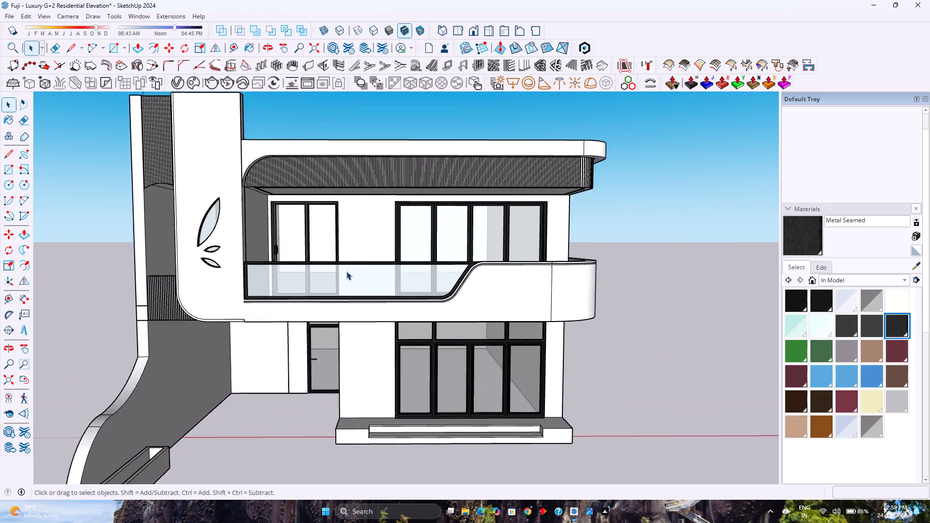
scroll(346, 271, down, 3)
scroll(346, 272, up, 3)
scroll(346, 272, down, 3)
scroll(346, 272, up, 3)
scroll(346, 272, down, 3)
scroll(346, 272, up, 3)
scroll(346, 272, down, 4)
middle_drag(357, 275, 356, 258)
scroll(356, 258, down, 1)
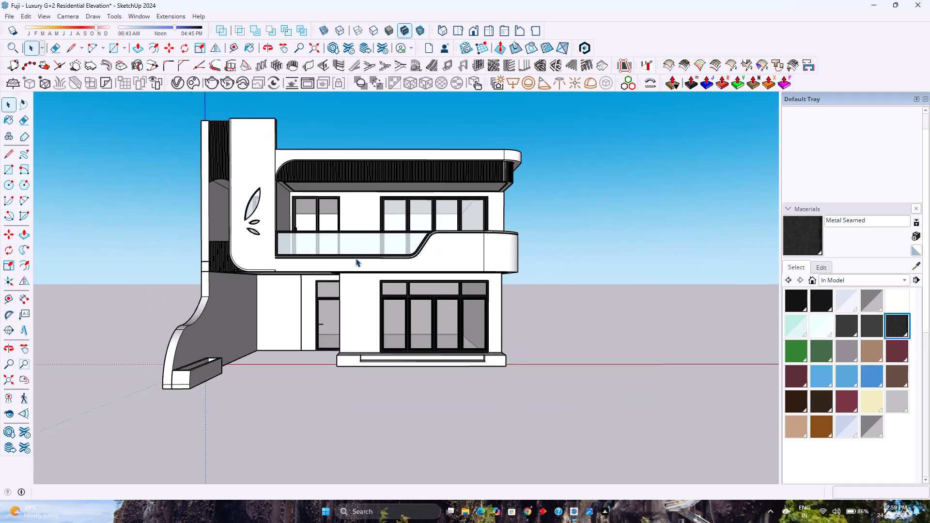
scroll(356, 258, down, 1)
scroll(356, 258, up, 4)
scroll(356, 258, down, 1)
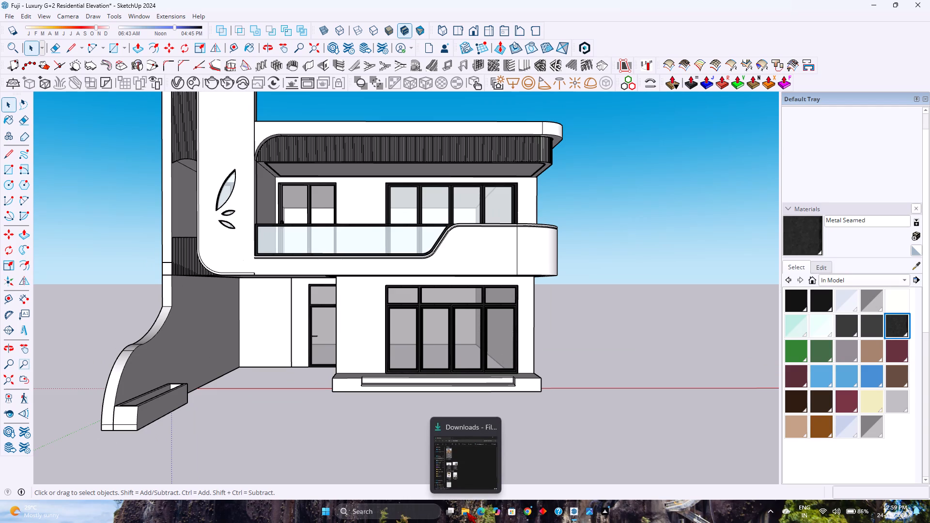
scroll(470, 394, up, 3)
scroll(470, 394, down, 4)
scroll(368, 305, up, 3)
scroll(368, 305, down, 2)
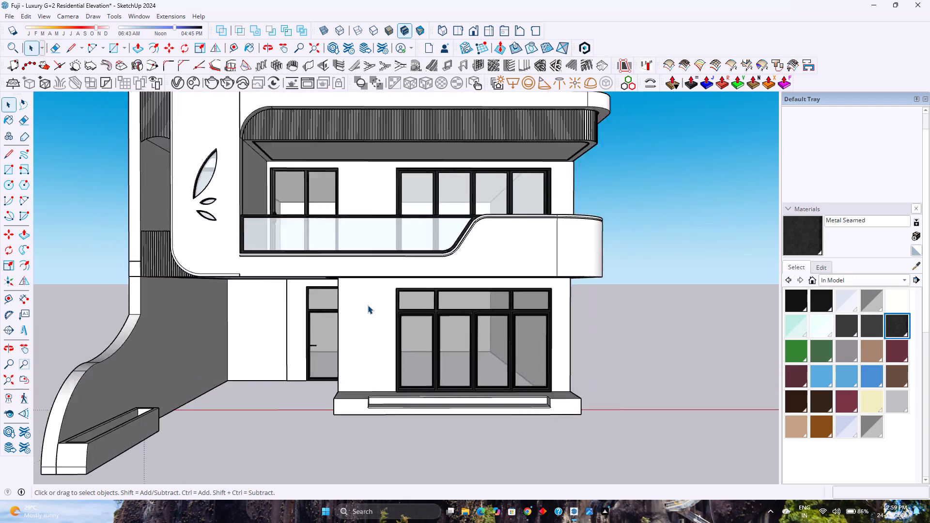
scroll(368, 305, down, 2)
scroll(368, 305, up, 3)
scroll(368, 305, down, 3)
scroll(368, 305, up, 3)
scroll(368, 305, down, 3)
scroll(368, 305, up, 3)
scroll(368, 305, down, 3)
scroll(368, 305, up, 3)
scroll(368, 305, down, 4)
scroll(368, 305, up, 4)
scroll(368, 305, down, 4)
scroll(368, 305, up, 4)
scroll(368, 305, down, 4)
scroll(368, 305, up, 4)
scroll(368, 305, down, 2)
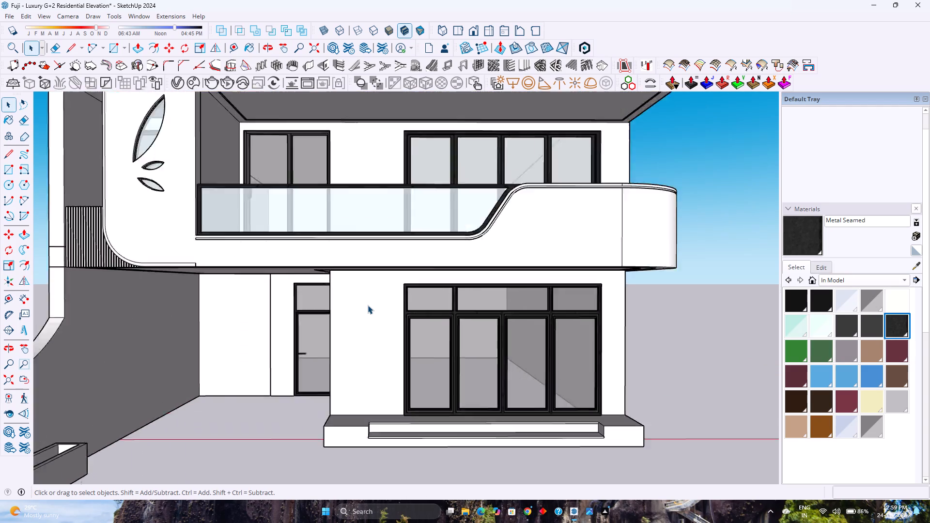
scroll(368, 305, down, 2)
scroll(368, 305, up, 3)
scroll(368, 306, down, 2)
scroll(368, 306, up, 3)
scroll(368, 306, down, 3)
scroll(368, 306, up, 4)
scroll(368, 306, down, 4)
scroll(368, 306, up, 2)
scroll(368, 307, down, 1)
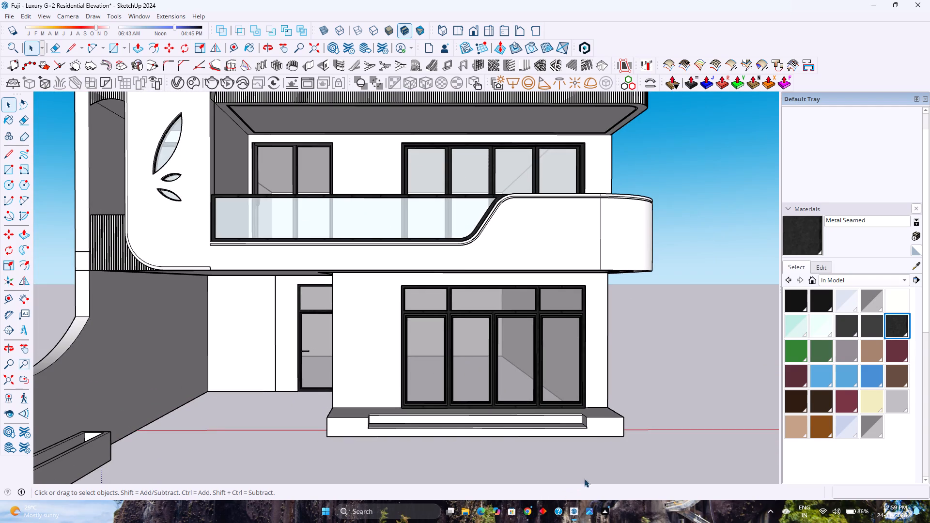
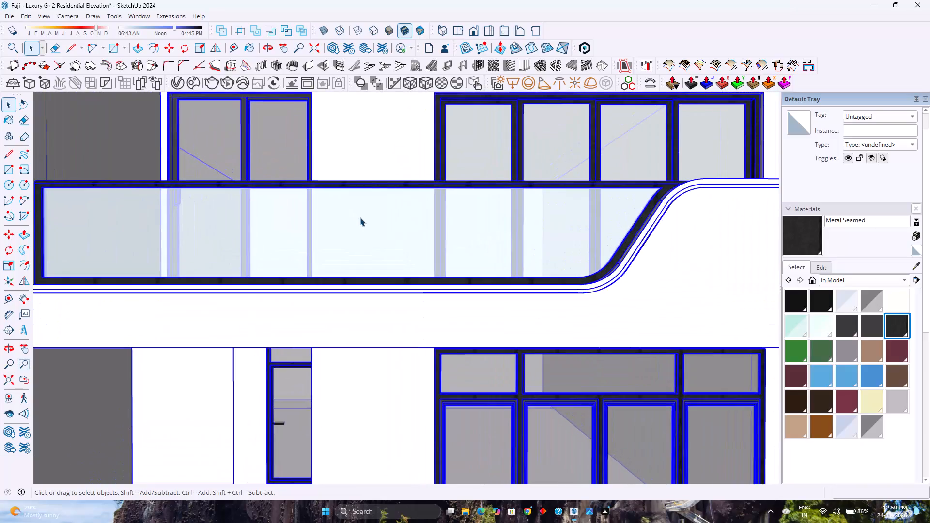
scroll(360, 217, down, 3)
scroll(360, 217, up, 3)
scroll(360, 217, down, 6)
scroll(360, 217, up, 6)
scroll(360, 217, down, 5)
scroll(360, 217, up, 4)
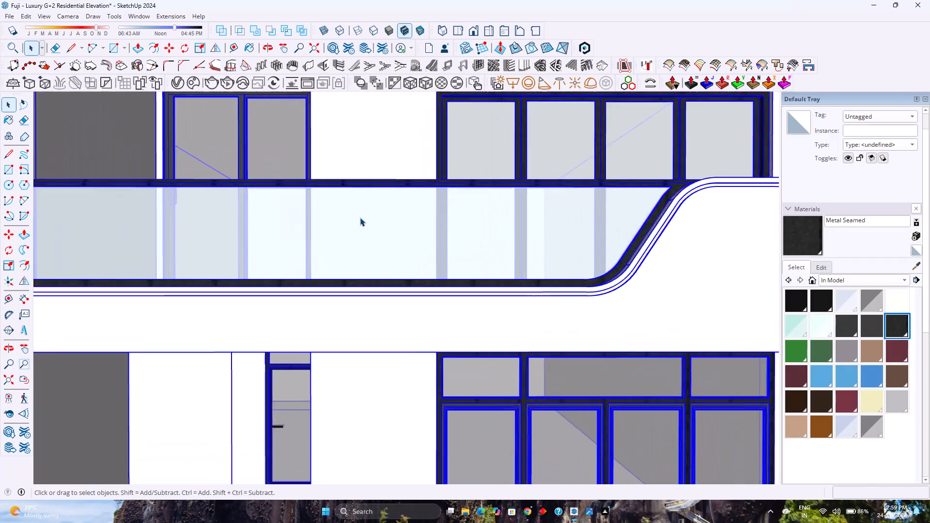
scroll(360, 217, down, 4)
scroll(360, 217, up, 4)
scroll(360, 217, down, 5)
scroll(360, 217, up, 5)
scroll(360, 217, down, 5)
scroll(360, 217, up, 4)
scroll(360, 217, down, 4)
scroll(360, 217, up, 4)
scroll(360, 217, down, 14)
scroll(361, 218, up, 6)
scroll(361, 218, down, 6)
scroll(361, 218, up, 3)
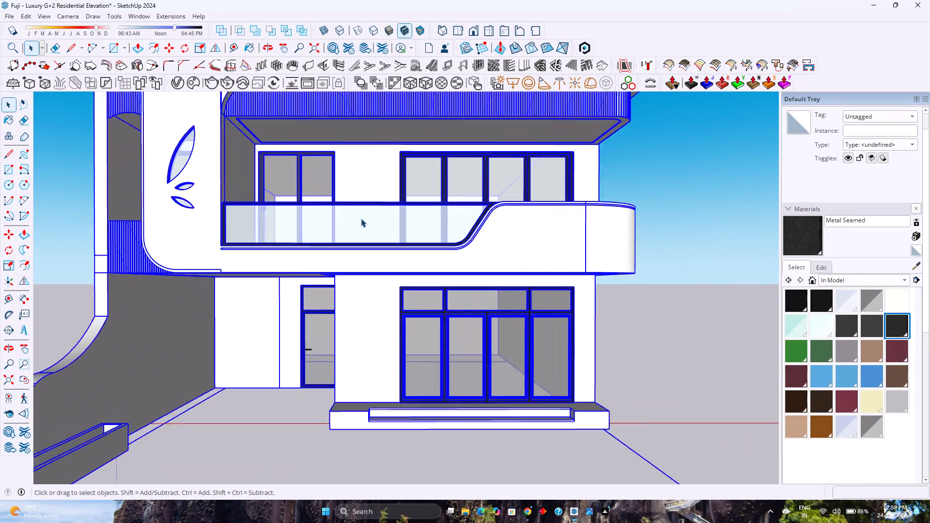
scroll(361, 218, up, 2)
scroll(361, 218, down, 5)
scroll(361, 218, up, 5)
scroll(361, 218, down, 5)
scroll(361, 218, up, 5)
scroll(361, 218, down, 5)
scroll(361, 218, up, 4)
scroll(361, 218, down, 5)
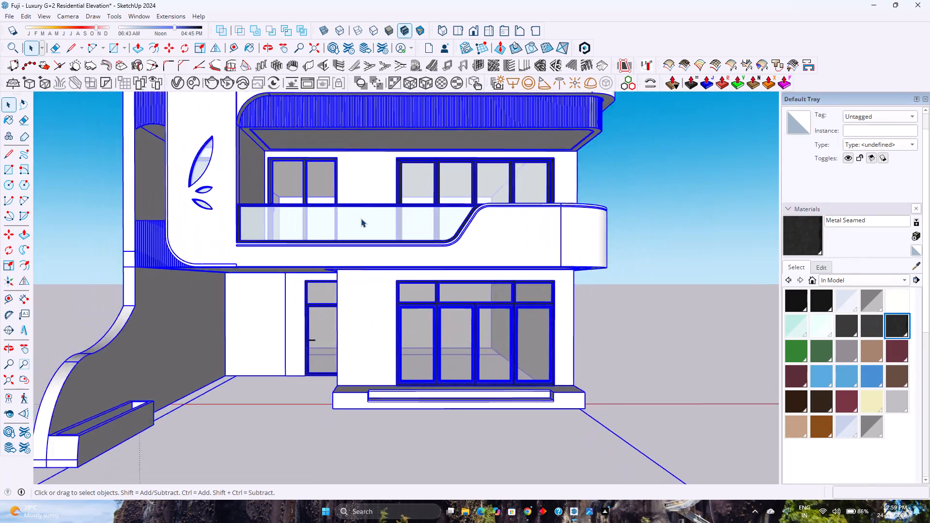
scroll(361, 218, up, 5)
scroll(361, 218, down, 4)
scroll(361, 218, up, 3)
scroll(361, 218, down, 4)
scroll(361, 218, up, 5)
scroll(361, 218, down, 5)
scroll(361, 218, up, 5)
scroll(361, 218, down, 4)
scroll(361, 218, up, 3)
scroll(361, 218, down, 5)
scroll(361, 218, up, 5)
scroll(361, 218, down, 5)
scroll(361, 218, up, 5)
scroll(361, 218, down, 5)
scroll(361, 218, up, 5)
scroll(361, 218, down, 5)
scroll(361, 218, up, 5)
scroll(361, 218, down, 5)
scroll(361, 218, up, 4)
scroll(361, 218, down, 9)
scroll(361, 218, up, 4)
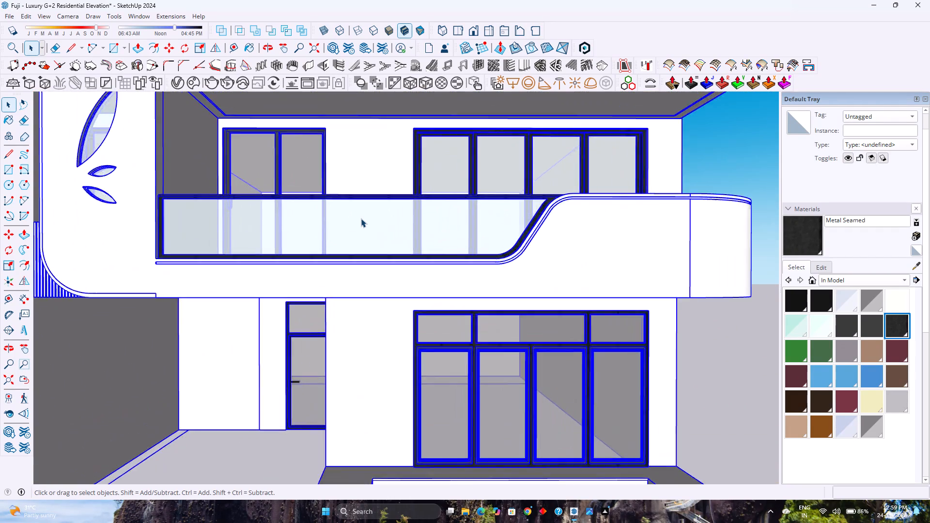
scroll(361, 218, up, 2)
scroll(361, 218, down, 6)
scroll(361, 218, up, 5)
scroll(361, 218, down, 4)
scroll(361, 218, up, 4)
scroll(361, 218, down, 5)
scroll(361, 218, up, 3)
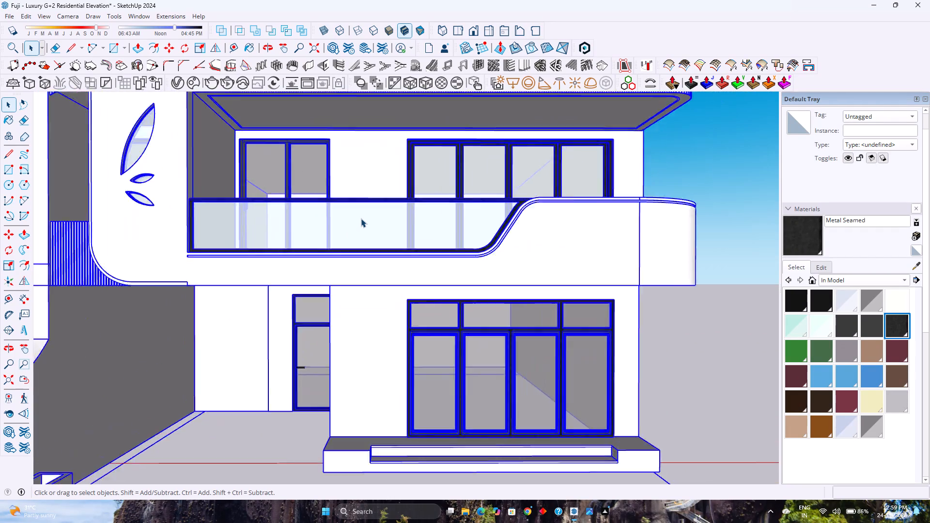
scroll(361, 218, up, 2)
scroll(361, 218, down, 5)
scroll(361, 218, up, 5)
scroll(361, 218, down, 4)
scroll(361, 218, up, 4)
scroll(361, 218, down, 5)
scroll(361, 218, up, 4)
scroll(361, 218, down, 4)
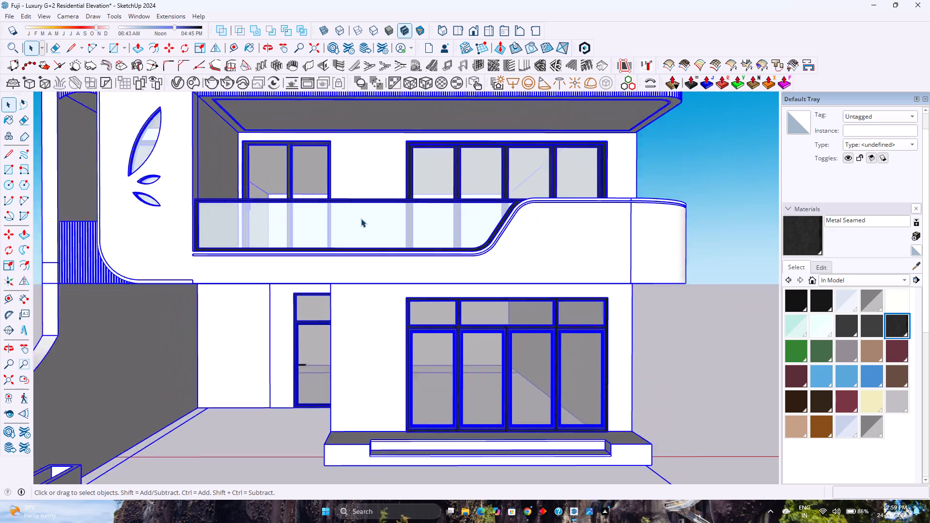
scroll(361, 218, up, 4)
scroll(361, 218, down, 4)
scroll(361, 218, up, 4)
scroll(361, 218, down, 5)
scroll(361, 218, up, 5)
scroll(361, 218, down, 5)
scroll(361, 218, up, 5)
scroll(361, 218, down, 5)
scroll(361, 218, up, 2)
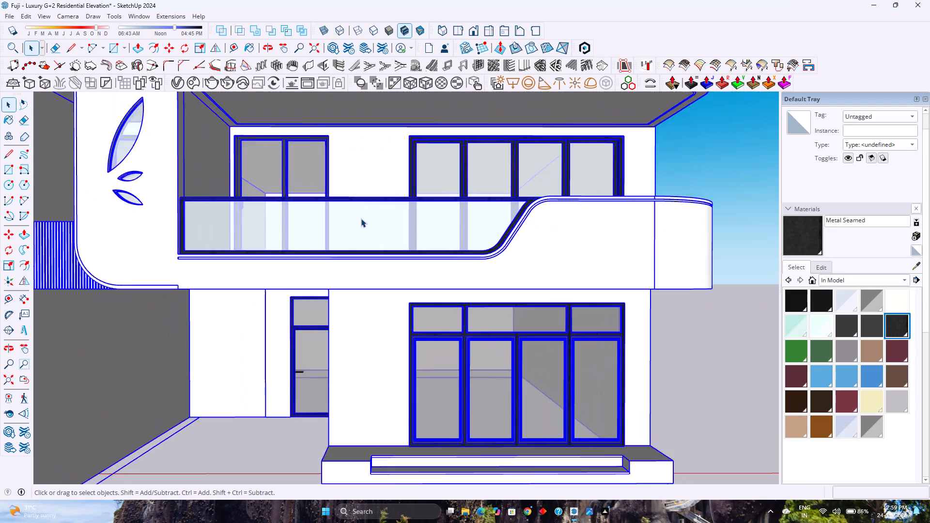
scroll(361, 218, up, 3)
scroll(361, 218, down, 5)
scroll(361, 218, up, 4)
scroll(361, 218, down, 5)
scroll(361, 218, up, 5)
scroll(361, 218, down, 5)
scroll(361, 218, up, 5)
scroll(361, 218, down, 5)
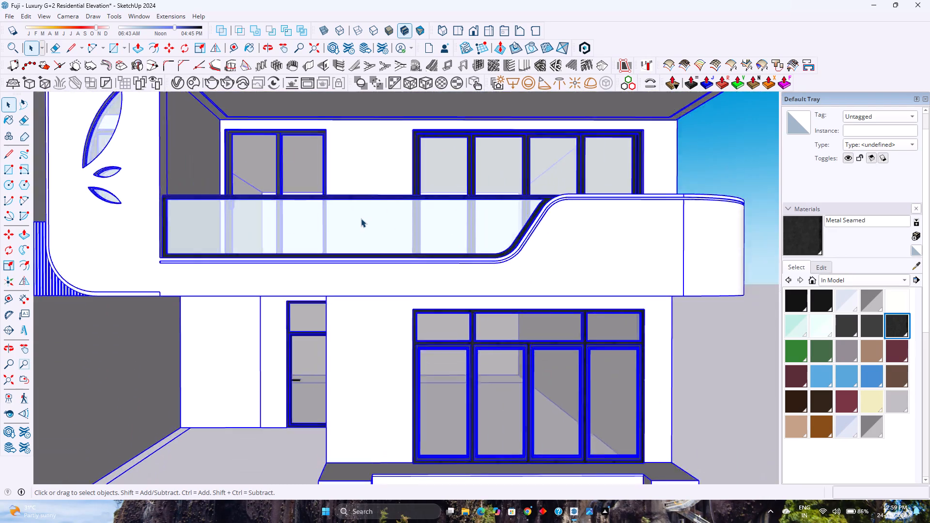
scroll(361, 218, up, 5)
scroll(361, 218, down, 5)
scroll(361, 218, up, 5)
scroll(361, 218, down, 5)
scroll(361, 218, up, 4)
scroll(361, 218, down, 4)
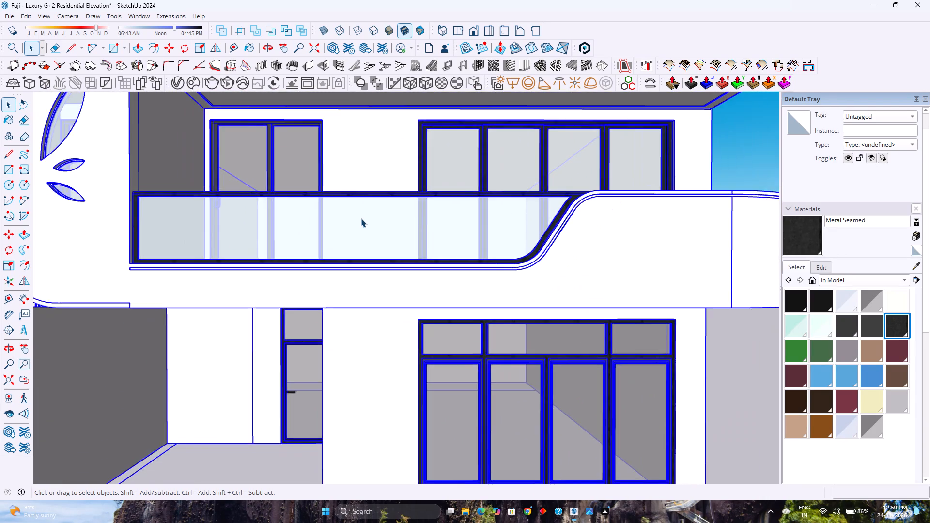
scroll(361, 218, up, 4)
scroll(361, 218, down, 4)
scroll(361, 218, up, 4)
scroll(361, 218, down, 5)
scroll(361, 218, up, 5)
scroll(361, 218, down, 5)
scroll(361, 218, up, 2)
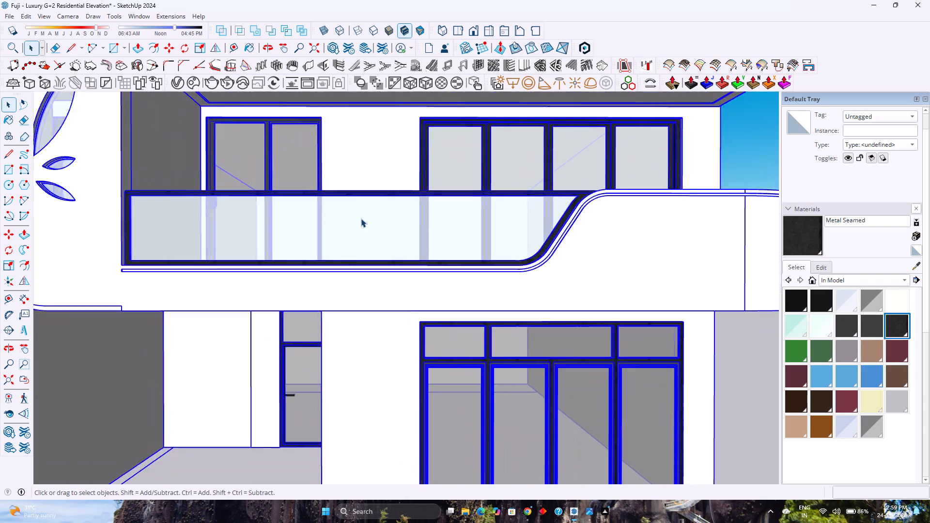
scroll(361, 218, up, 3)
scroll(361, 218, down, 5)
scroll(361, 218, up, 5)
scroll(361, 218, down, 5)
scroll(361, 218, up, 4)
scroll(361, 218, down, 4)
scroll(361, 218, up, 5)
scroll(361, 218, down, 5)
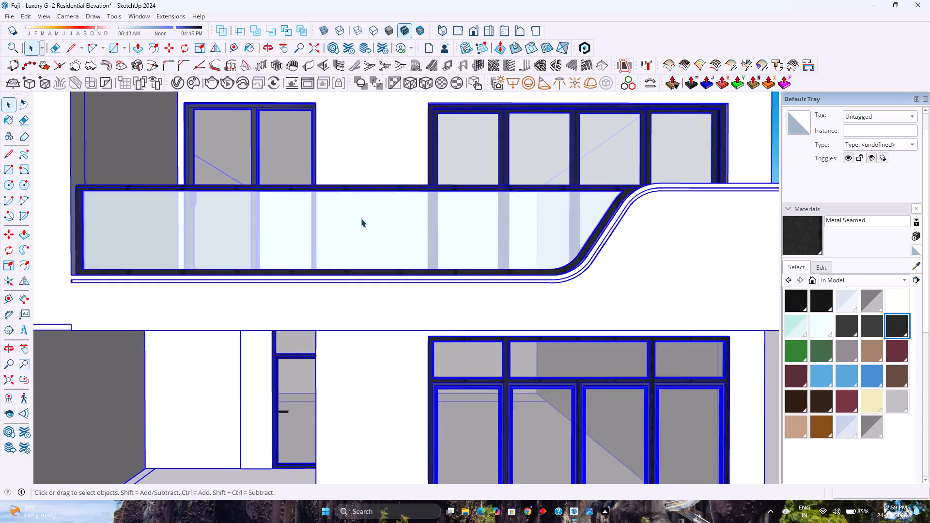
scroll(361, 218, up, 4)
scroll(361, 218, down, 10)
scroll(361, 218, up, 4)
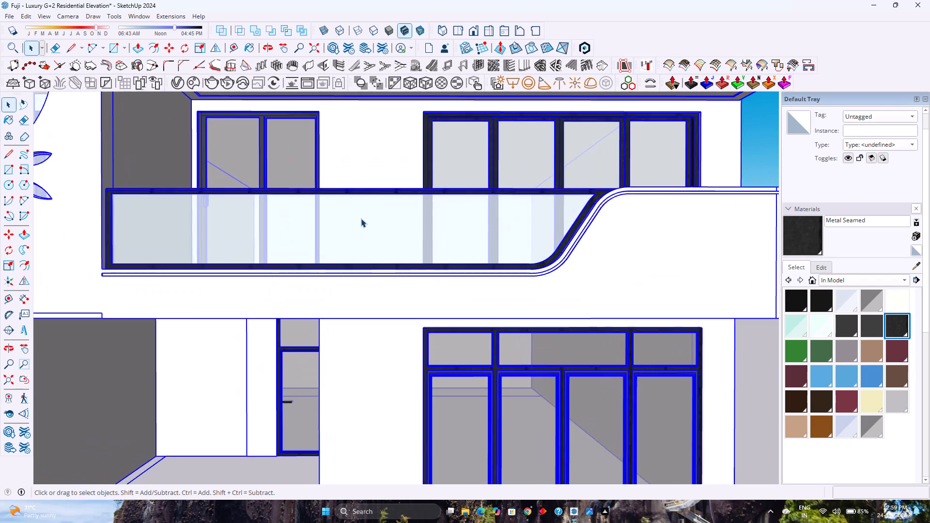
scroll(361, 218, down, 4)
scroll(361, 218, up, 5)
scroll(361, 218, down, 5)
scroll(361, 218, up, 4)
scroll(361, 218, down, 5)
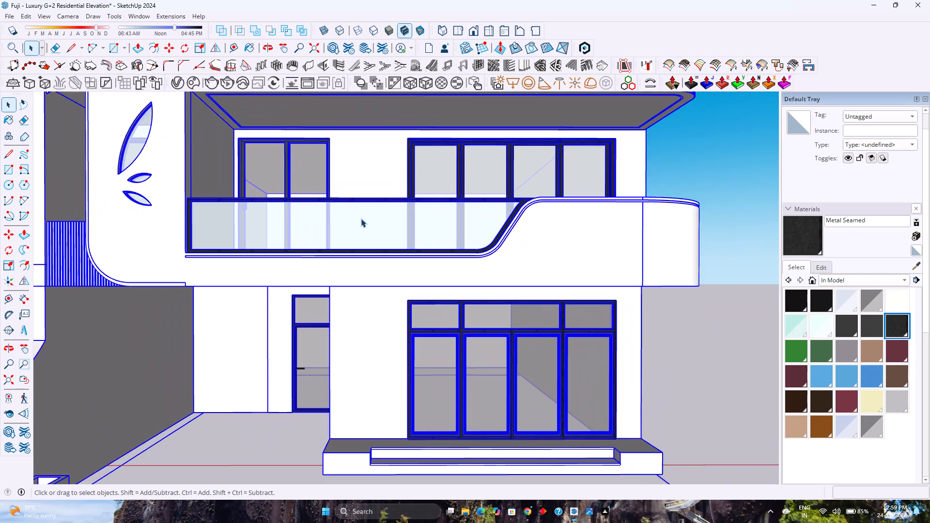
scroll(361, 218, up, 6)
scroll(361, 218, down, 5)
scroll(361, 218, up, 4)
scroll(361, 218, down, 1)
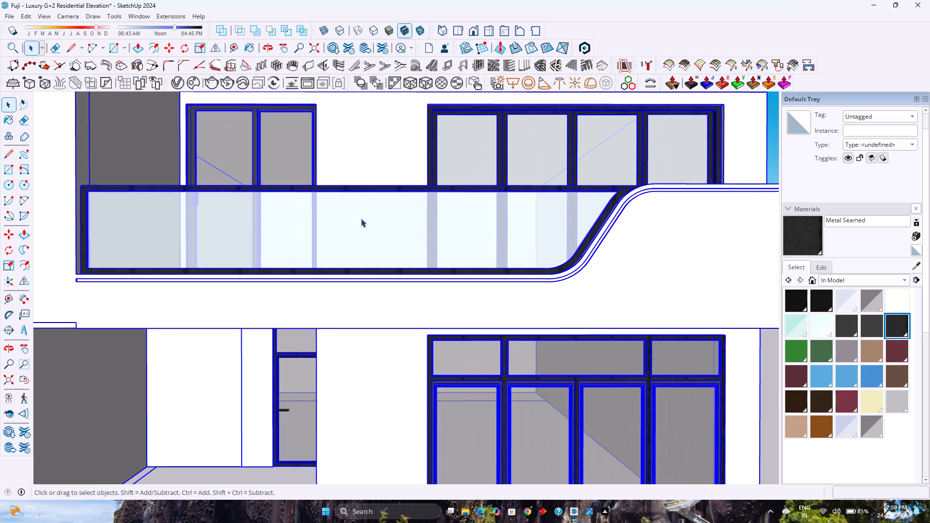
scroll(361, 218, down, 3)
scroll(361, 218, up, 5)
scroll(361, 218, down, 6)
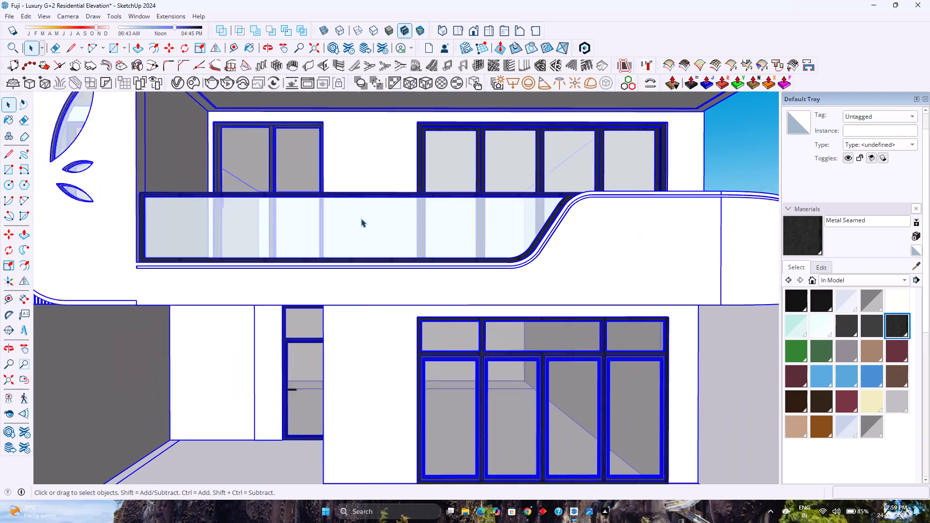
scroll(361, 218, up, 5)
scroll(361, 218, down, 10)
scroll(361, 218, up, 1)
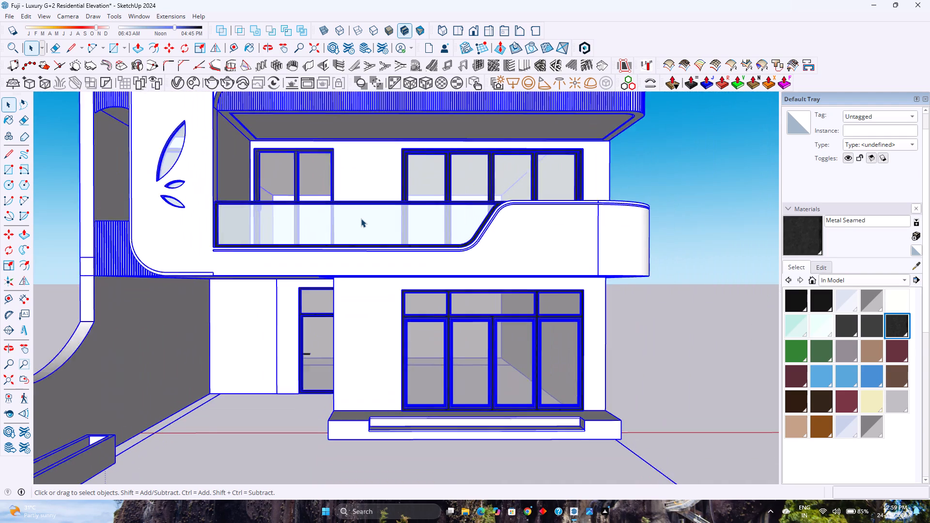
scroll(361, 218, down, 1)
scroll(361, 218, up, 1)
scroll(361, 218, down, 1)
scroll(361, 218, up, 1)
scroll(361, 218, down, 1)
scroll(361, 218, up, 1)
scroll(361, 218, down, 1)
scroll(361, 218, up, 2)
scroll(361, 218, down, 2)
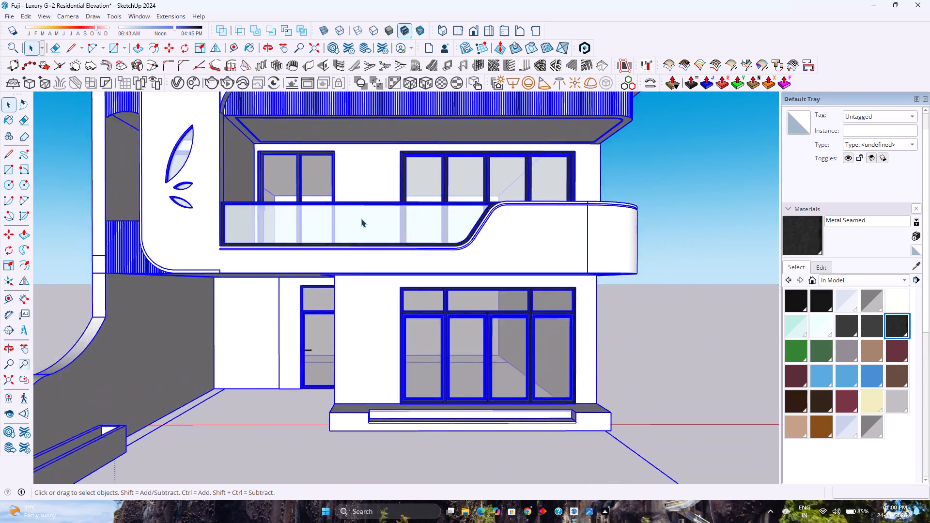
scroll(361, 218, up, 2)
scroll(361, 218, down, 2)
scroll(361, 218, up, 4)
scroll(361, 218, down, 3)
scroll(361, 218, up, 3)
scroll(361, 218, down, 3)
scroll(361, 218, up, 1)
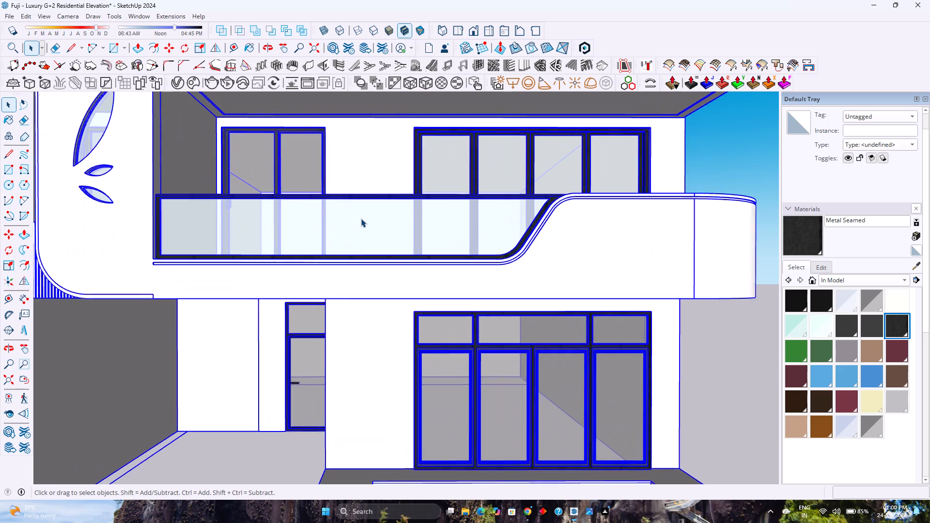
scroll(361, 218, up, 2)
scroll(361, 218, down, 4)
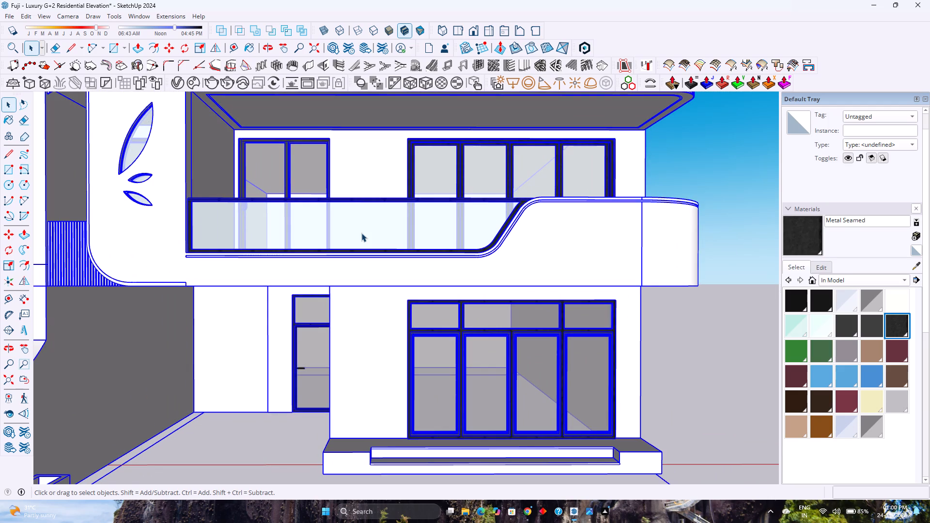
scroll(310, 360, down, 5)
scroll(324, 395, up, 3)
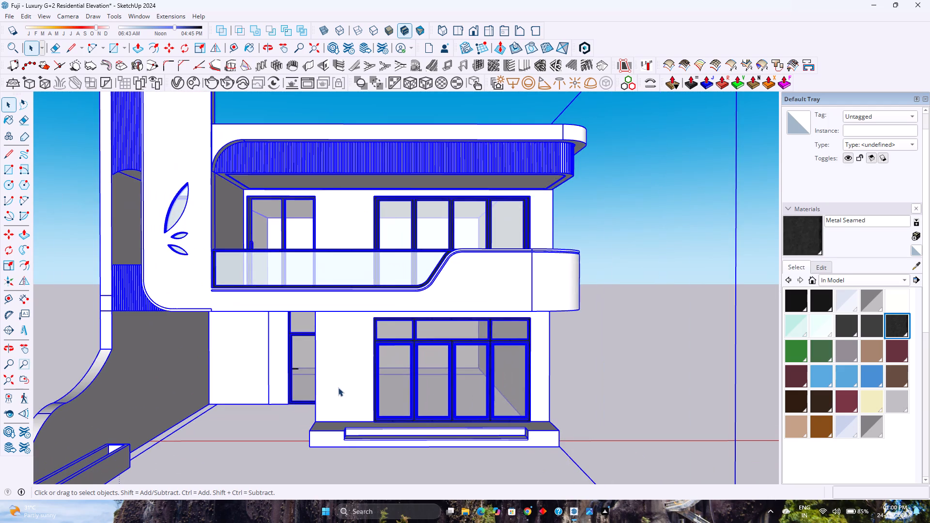
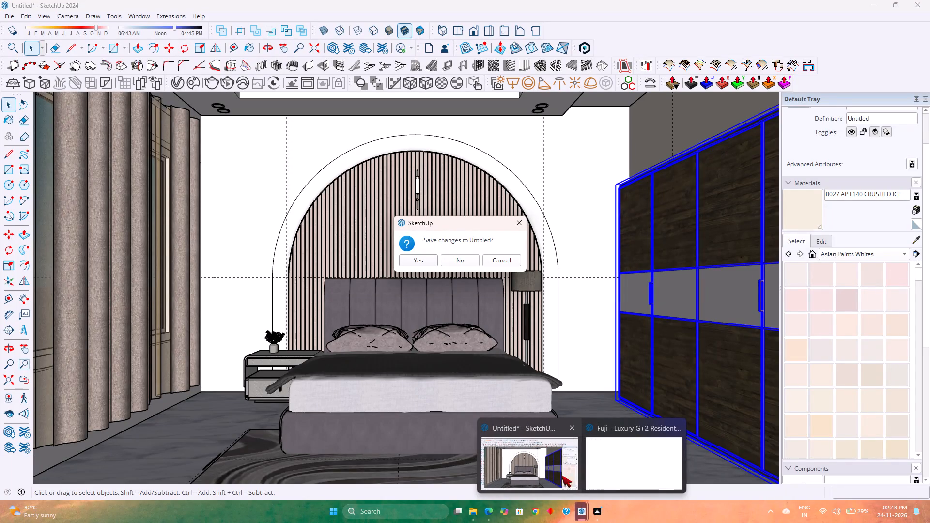
Close the untitled bedroom model without saving its changes.
click(456, 257)
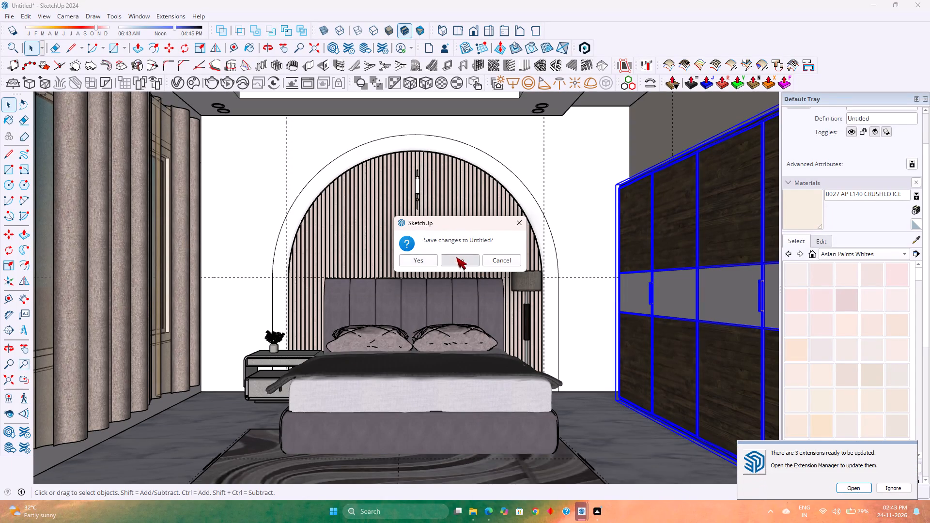
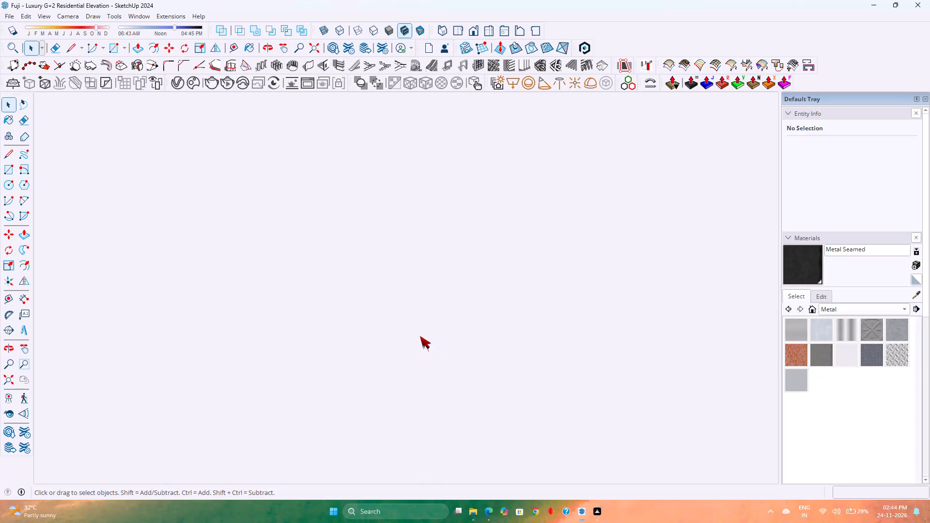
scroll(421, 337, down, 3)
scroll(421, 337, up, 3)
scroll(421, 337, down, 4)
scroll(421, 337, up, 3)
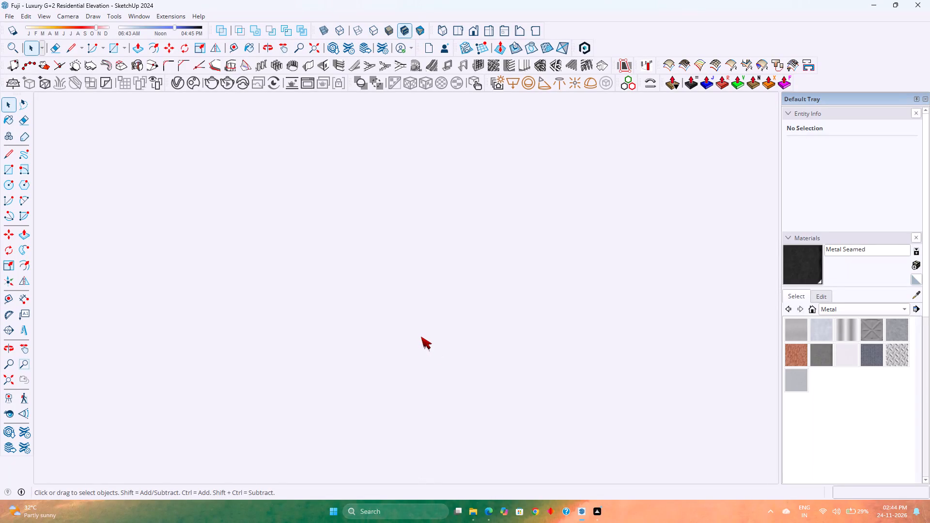
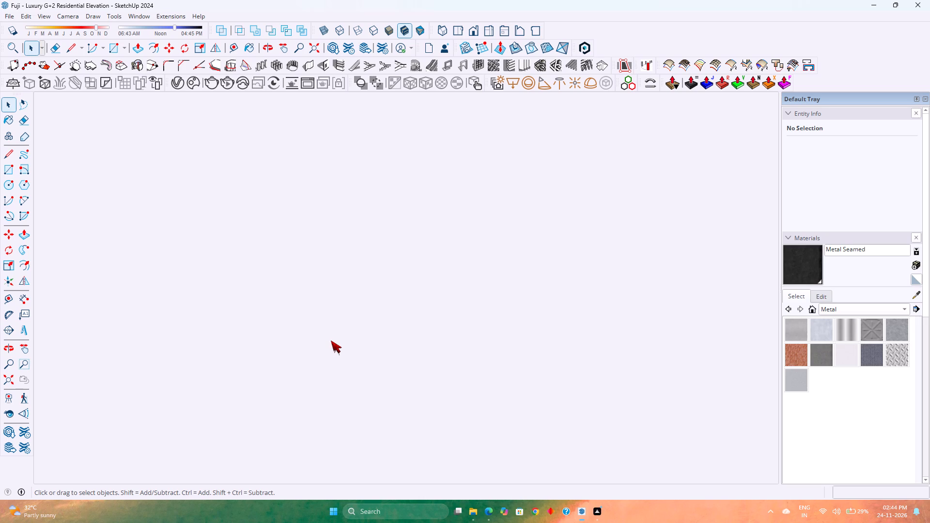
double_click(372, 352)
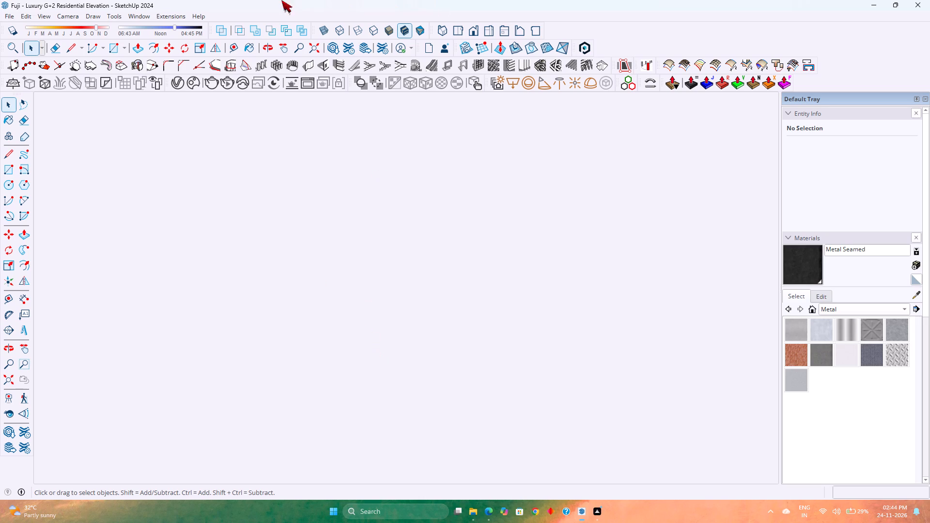
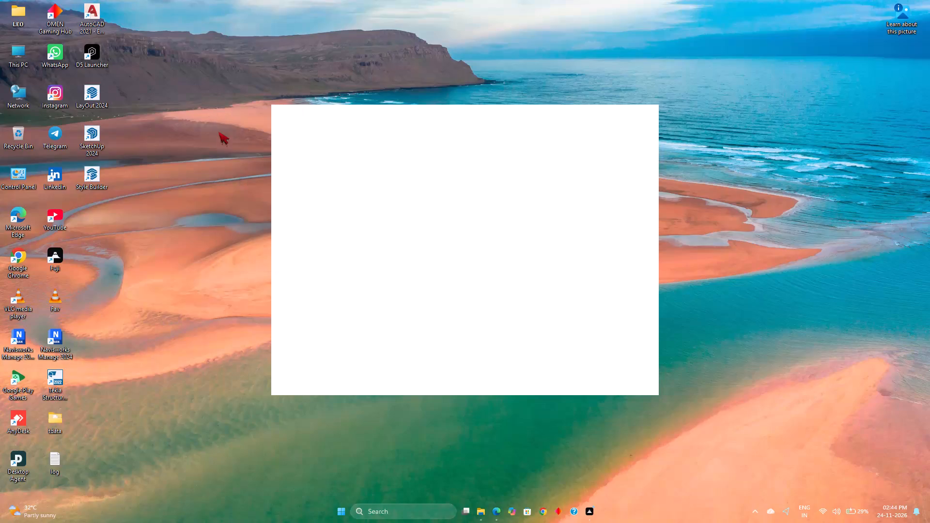
Switch to Microsoft Edge and close its window containing the interior design portfolio and Floor Plans-Layout2 PDFs.
click(231, 158)
click(492, 516)
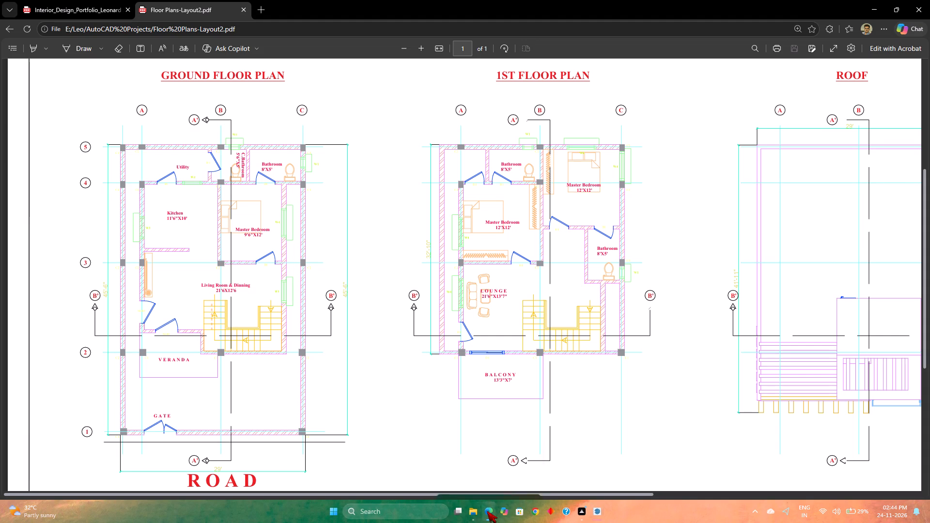
click(924, 10)
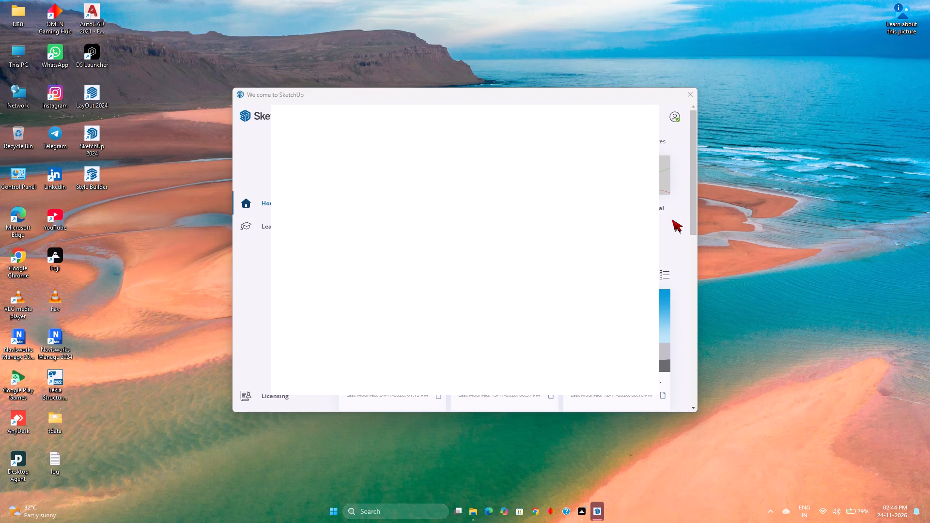
Open the first recent model from SketchUp's welcome window.
click(672, 219)
click(392, 328)
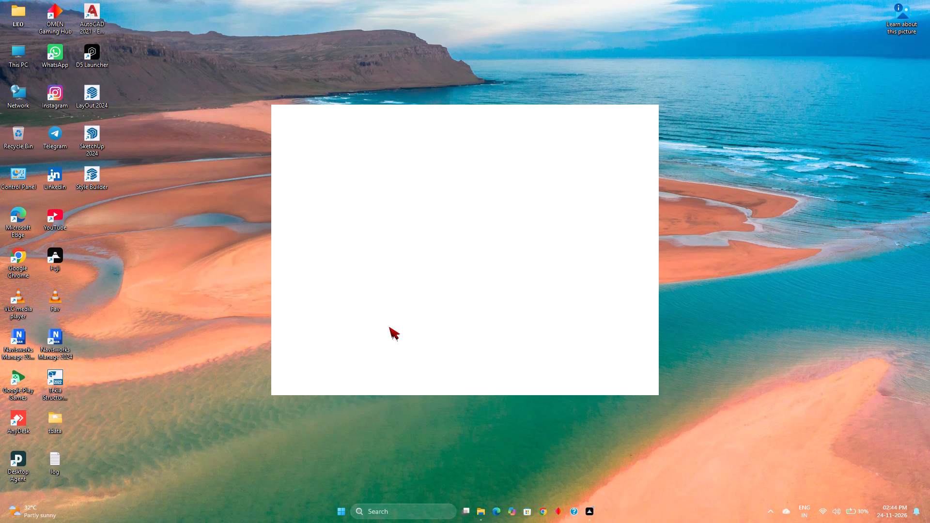
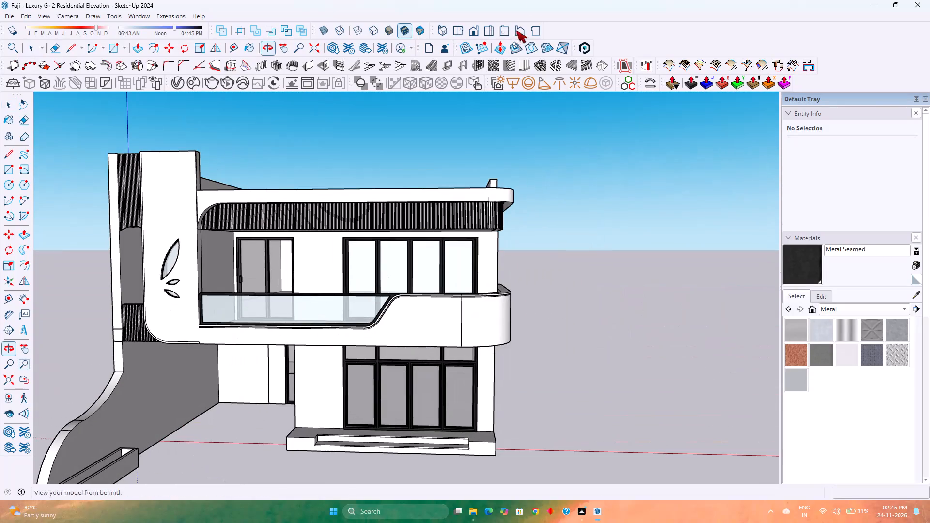
Examine the house model's front elevation from the standard front view and angled views, including the balcony, roof fascia, windows and entrance steps.
click(476, 30)
scroll(397, 212, down, 2)
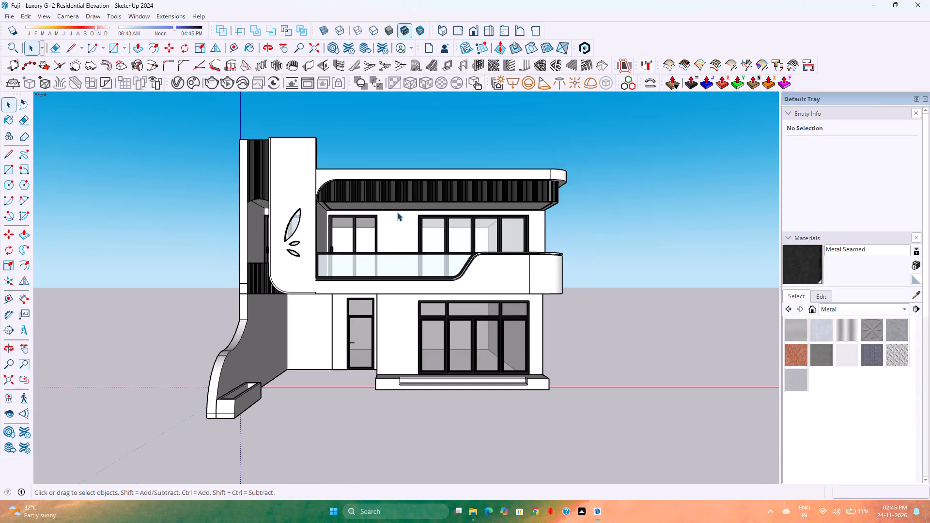
middle_drag(452, 223, 385, 240)
scroll(332, 257, up, 5)
scroll(332, 257, down, 6)
scroll(332, 257, up, 5)
scroll(330, 259, down, 5)
scroll(330, 260, up, 5)
scroll(330, 260, down, 5)
scroll(330, 260, up, 5)
scroll(330, 260, down, 5)
scroll(330, 260, up, 2)
middle_drag(330, 260, 329, 255)
scroll(329, 255, down, 2)
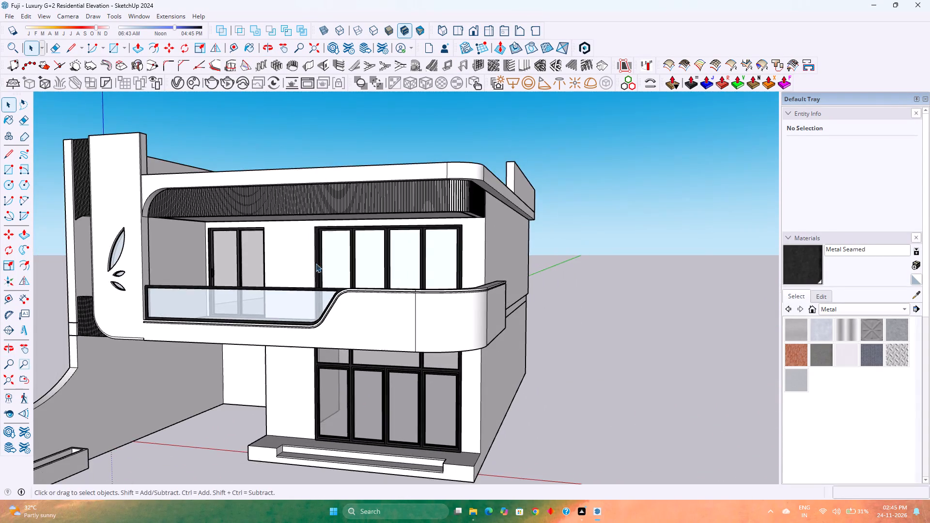
middle_drag(316, 263, 358, 257)
scroll(358, 257, down, 2)
scroll(358, 257, up, 4)
scroll(358, 257, down, 3)
scroll(359, 257, up, 3)
scroll(359, 257, down, 3)
scroll(359, 257, up, 4)
scroll(359, 257, down, 5)
scroll(359, 257, up, 4)
scroll(359, 257, down, 3)
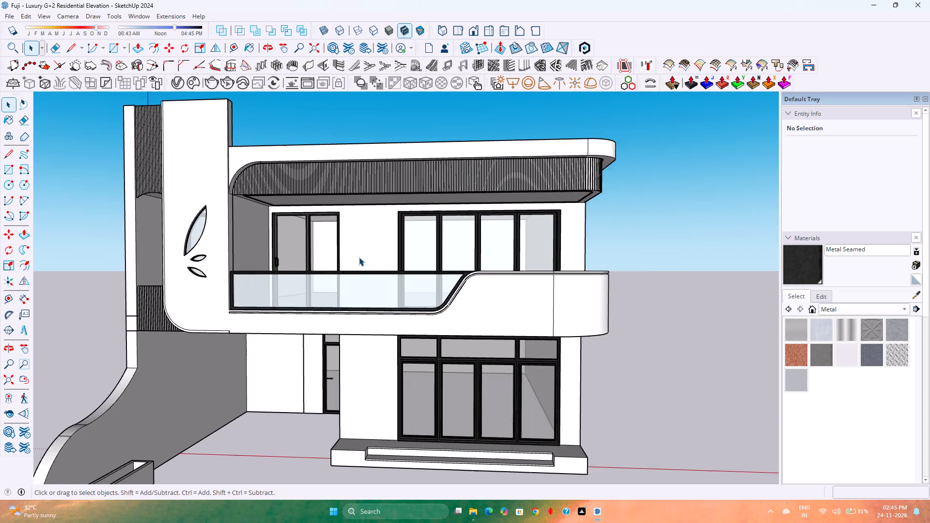
scroll(359, 257, down, 5)
middle_drag(359, 258, 366, 277)
scroll(366, 277, up, 4)
scroll(366, 277, down, 5)
scroll(366, 277, up, 2)
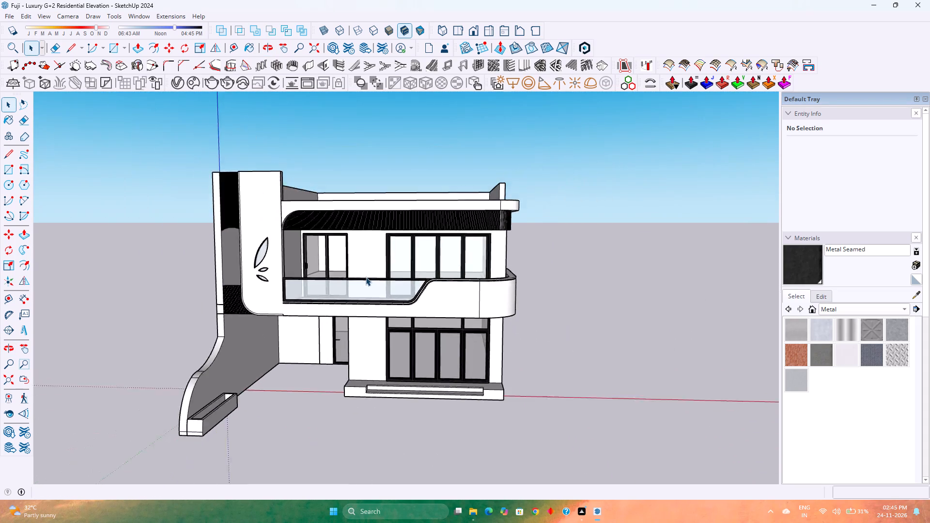
scroll(366, 277, up, 3)
scroll(366, 277, down, 5)
scroll(366, 277, up, 5)
scroll(366, 277, down, 2)
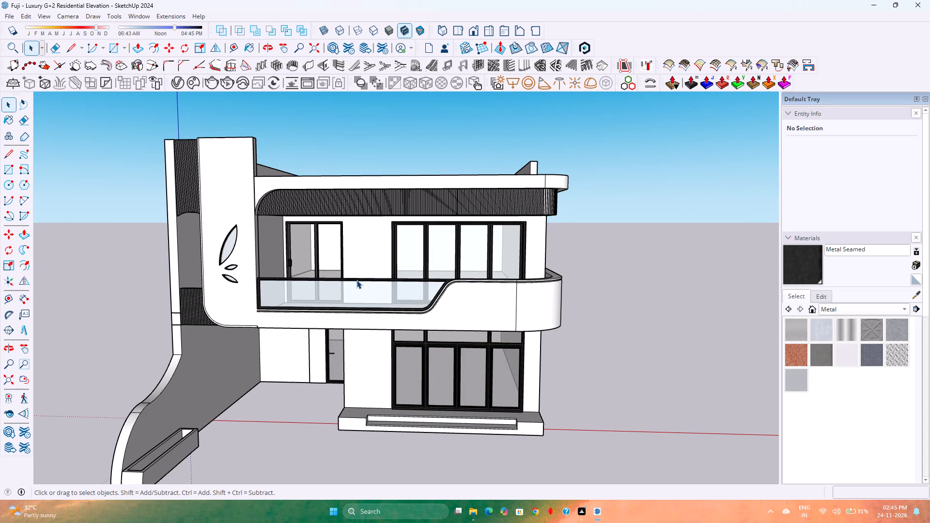
scroll(342, 272, up, 4)
scroll(344, 286, down, 5)
scroll(364, 295, up, 4)
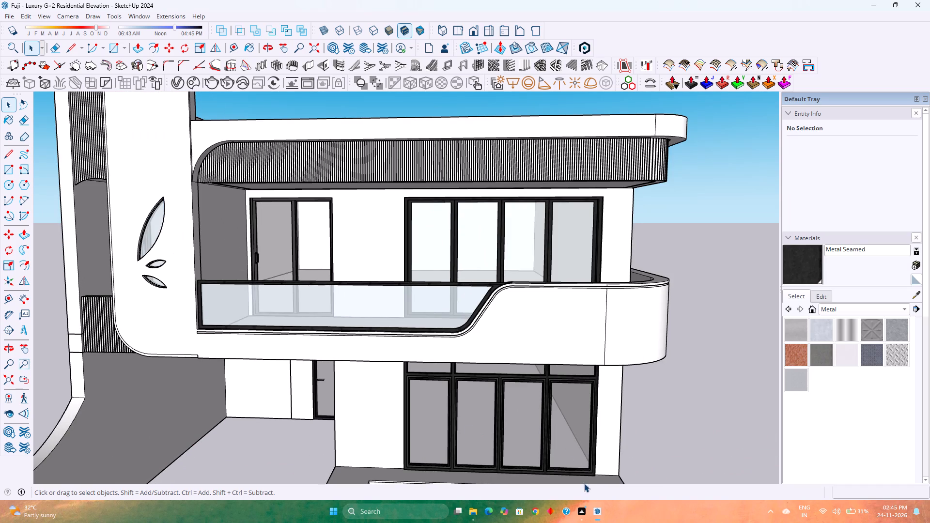
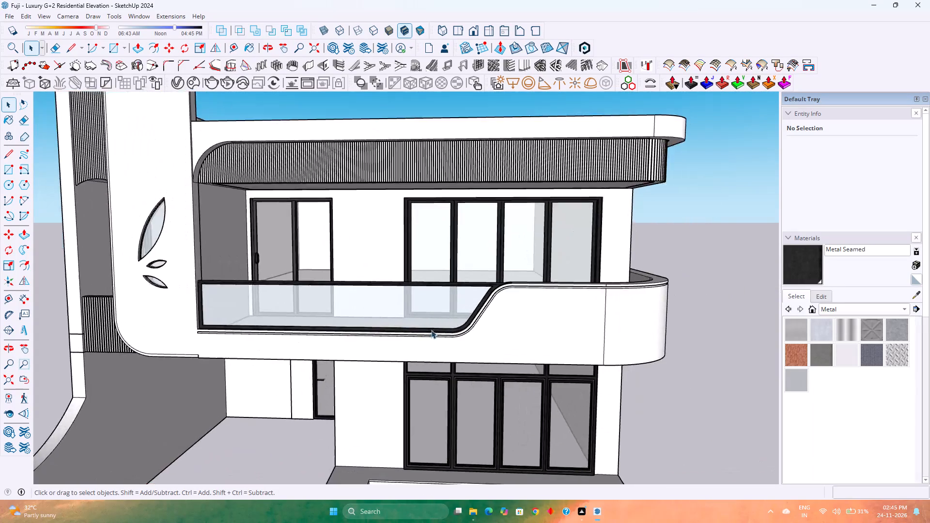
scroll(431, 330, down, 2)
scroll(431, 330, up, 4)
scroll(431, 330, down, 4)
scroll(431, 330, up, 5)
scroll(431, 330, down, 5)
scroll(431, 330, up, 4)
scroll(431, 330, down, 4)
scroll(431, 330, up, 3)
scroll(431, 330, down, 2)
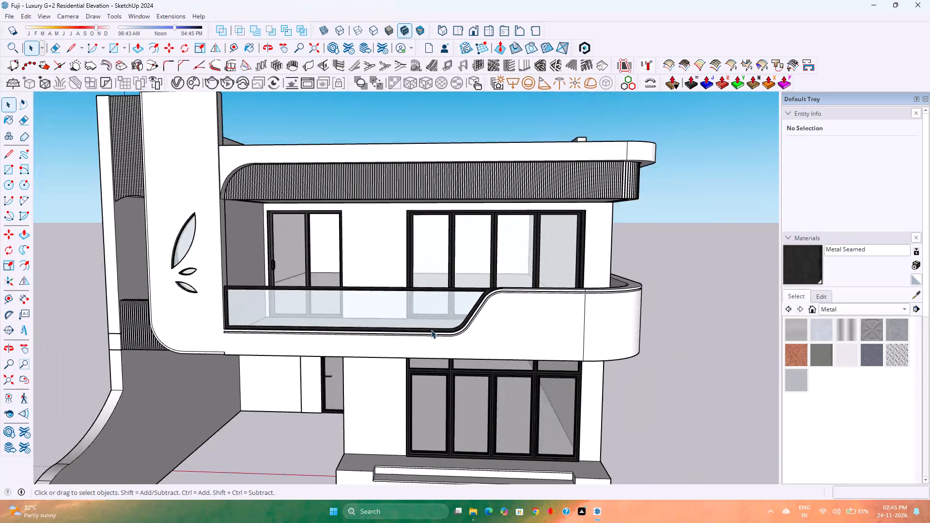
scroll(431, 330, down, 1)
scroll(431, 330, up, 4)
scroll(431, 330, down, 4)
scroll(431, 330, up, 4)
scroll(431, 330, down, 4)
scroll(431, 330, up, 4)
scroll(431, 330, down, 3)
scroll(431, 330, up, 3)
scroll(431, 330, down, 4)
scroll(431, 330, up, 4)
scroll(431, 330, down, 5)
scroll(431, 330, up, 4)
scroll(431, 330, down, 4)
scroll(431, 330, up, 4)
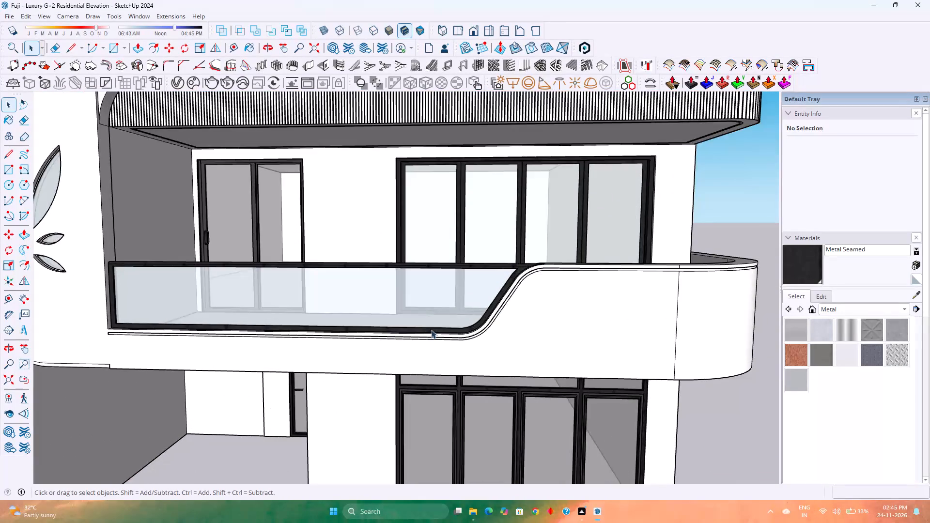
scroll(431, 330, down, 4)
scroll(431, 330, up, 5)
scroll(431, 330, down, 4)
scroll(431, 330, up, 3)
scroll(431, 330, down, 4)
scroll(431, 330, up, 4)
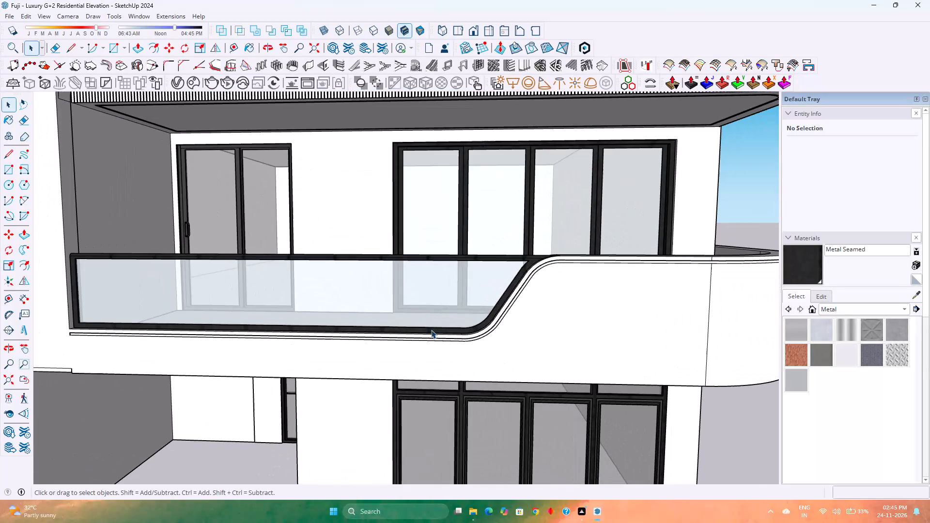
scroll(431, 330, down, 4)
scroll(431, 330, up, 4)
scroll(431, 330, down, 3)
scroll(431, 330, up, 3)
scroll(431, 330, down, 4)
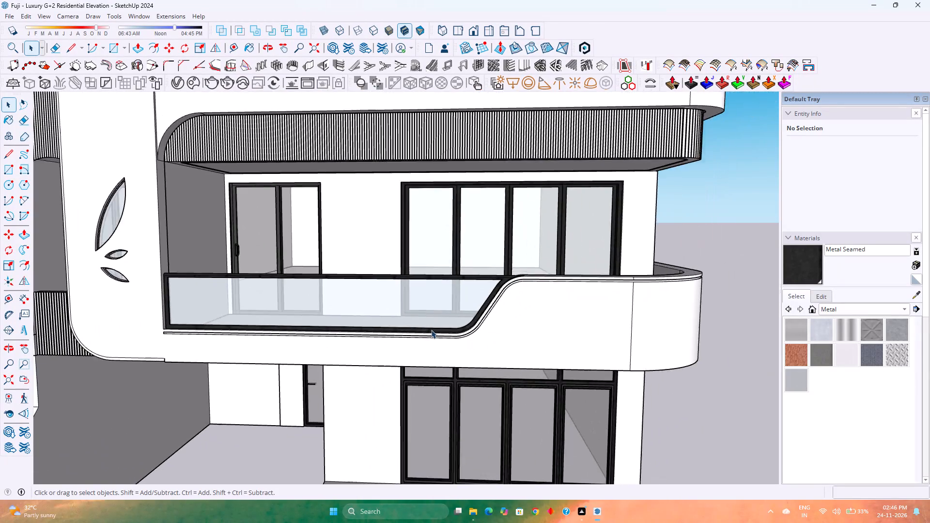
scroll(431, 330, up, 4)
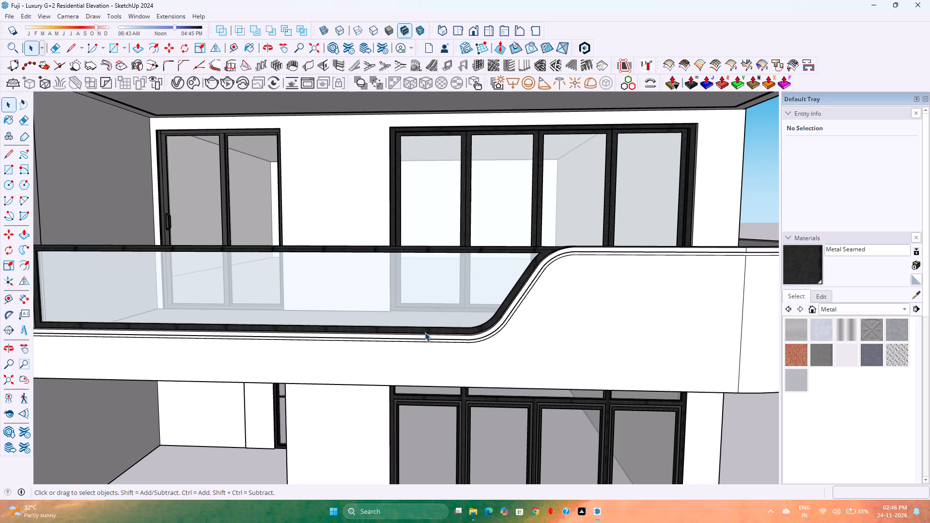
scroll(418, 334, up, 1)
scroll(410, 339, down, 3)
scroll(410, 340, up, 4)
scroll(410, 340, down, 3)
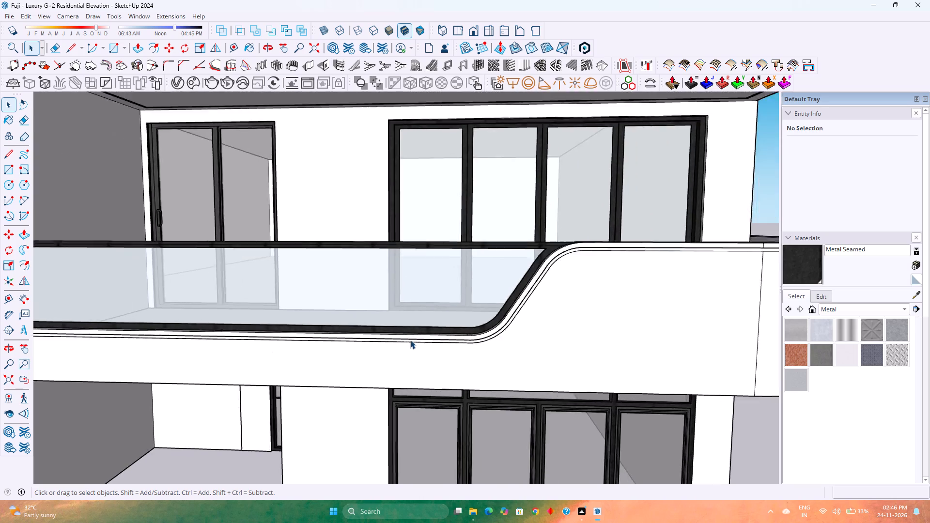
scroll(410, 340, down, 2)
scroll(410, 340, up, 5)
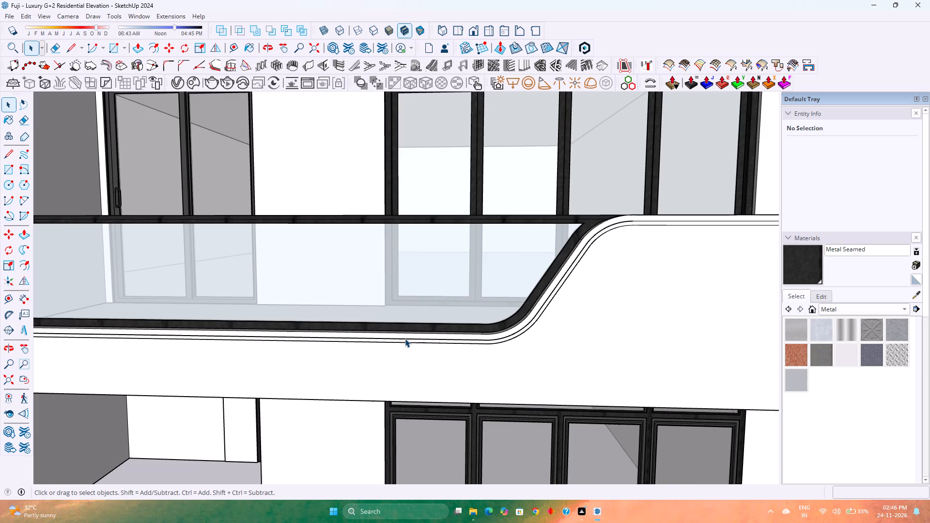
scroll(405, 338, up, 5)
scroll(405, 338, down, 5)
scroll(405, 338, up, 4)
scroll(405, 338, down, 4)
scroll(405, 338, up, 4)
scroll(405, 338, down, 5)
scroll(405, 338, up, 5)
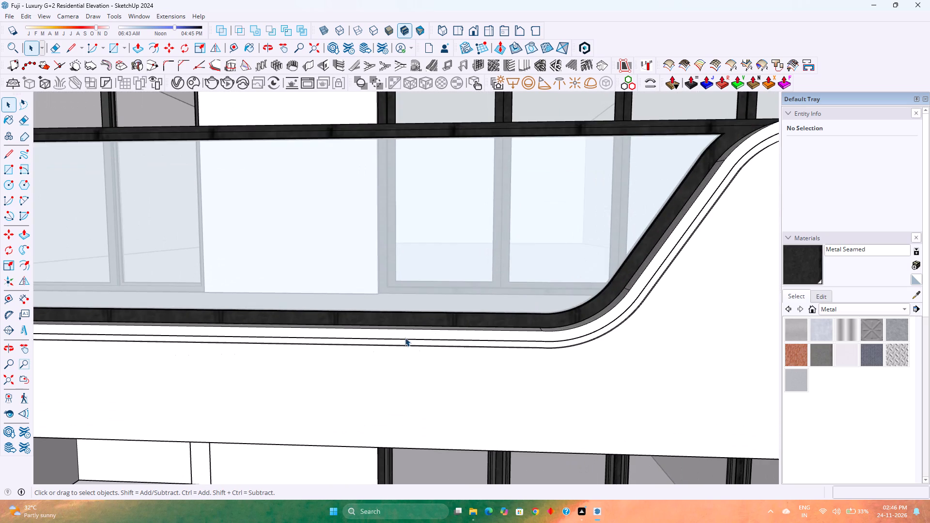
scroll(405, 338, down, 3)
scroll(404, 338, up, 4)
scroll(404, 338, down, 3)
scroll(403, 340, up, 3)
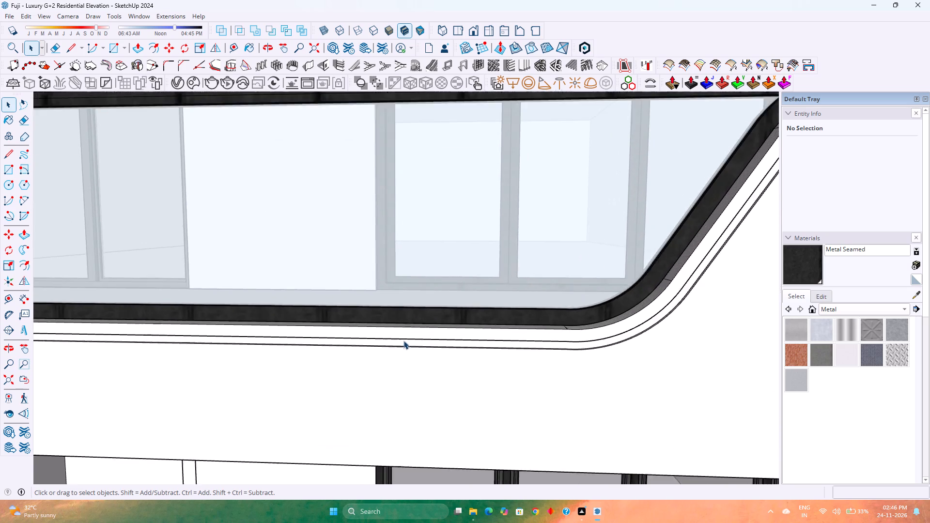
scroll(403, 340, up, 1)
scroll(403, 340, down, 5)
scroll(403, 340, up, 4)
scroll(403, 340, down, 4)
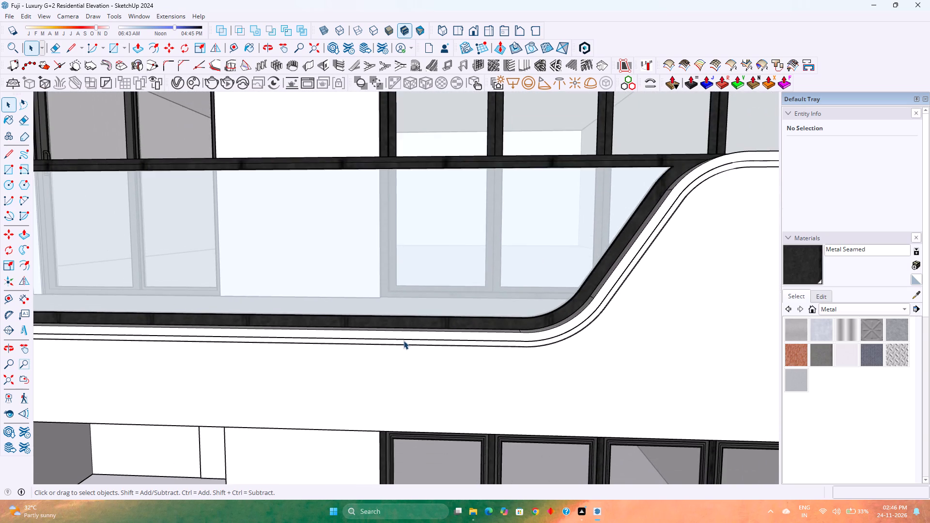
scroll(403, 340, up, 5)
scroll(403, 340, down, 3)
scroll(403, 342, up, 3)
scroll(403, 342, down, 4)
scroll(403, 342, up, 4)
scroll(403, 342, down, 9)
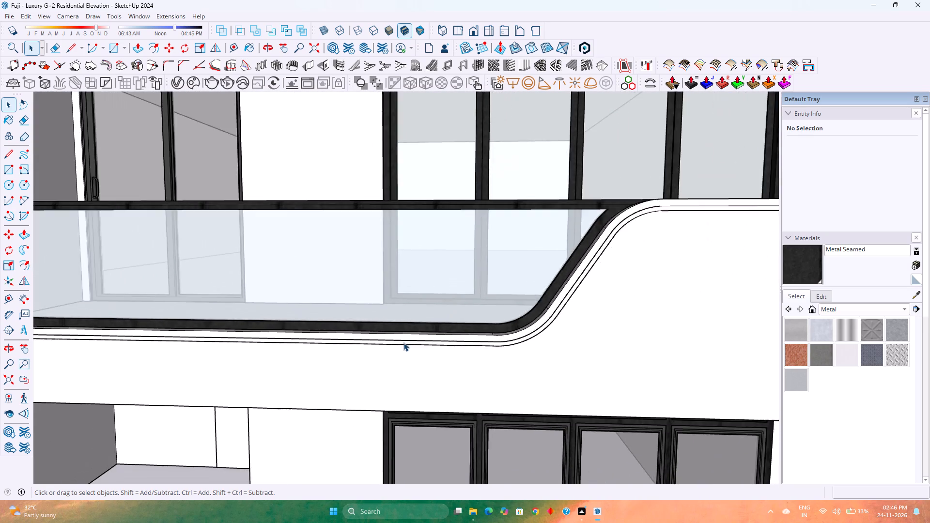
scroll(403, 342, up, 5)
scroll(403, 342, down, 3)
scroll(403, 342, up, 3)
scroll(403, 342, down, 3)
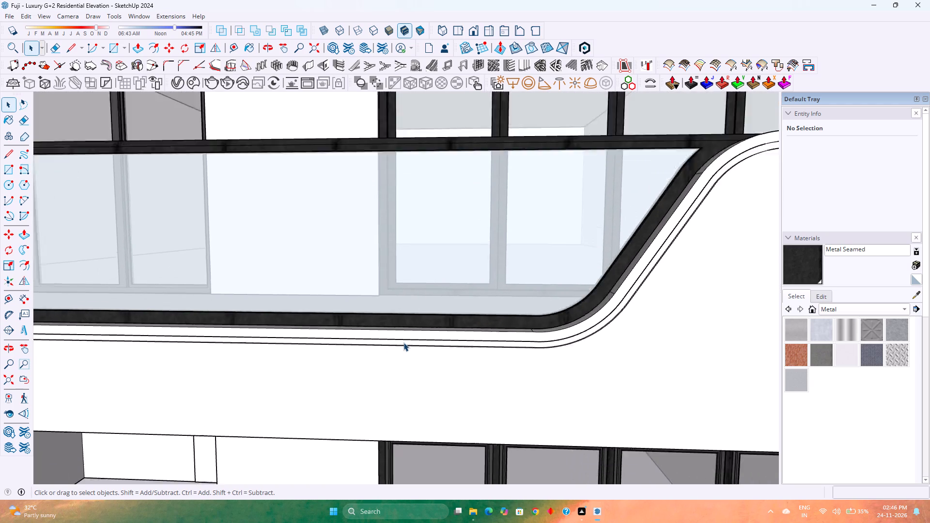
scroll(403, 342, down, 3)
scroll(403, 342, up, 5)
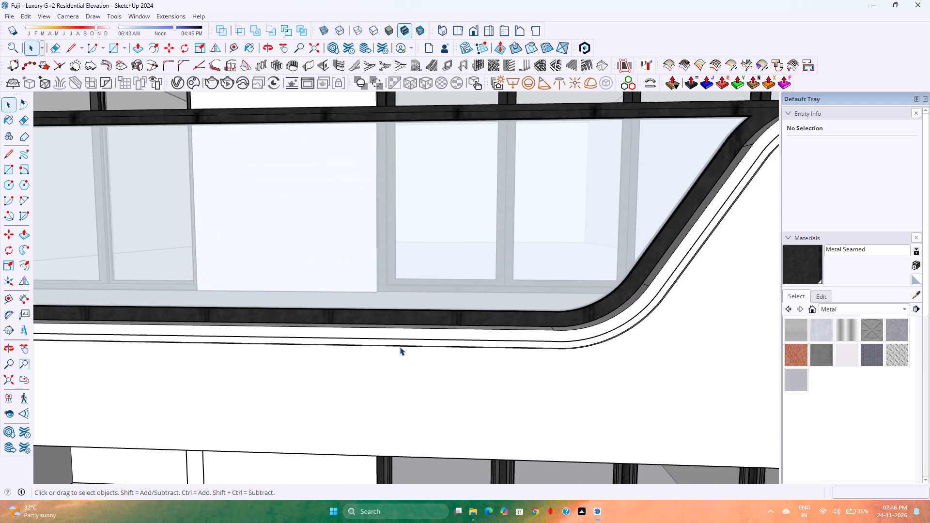
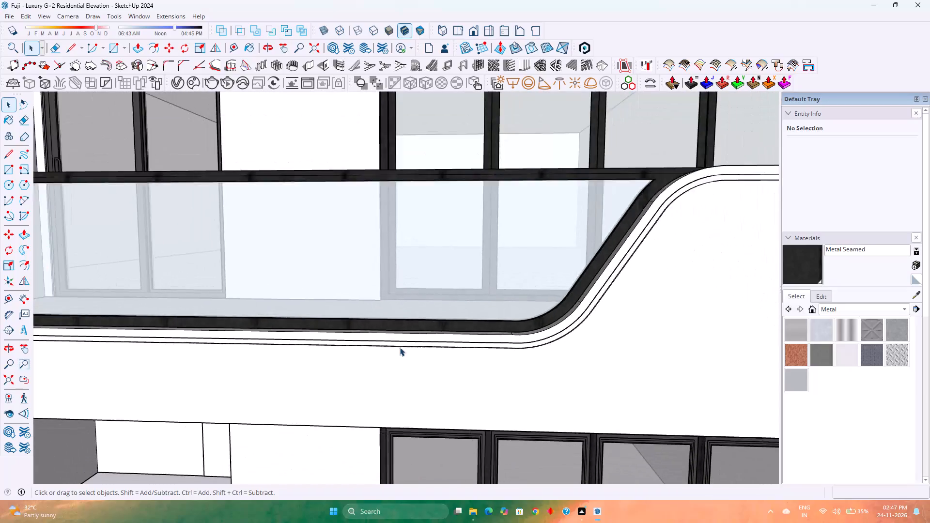
Show the whole house in the standard Front view and examine the facade, balcony glass railing and upper-floor windows.
scroll(394, 368, down, 2)
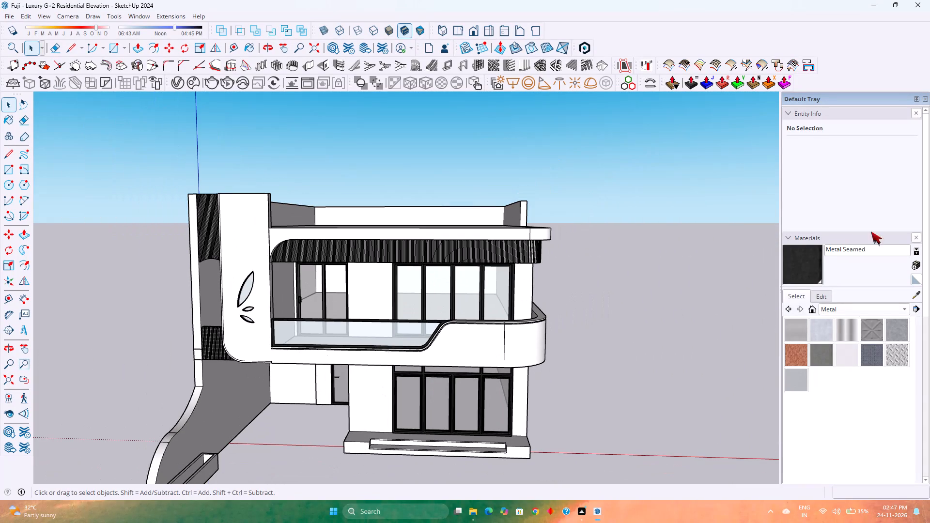
click(475, 33)
scroll(399, 248, up, 2)
scroll(399, 248, down, 3)
scroll(399, 248, up, 3)
scroll(399, 248, down, 3)
scroll(399, 248, up, 4)
scroll(399, 248, down, 5)
scroll(399, 248, up, 4)
scroll(399, 248, down, 4)
scroll(399, 248, up, 4)
scroll(399, 248, down, 4)
scroll(399, 248, up, 3)
scroll(399, 248, down, 4)
scroll(399, 248, up, 3)
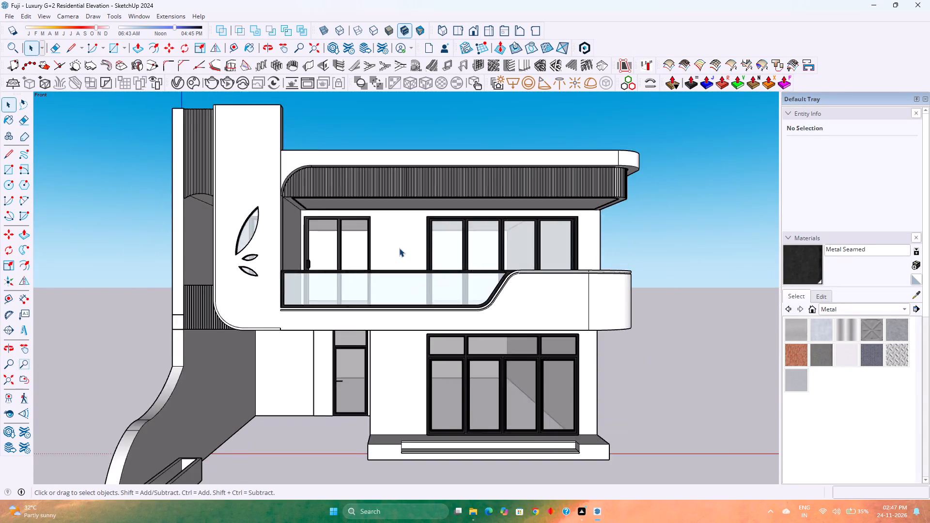
scroll(399, 248, down, 3)
scroll(399, 248, up, 4)
scroll(399, 248, down, 4)
scroll(399, 248, up, 4)
scroll(399, 248, down, 4)
scroll(399, 248, up, 4)
scroll(399, 248, down, 4)
scroll(399, 248, up, 3)
scroll(399, 248, down, 3)
scroll(399, 248, up, 3)
scroll(399, 248, down, 3)
scroll(399, 248, up, 3)
scroll(399, 248, down, 4)
scroll(399, 248, up, 4)
scroll(399, 248, down, 4)
scroll(399, 248, up, 4)
scroll(399, 248, down, 4)
scroll(399, 248, up, 4)
scroll(399, 248, down, 4)
scroll(399, 248, up, 4)
scroll(399, 248, down, 4)
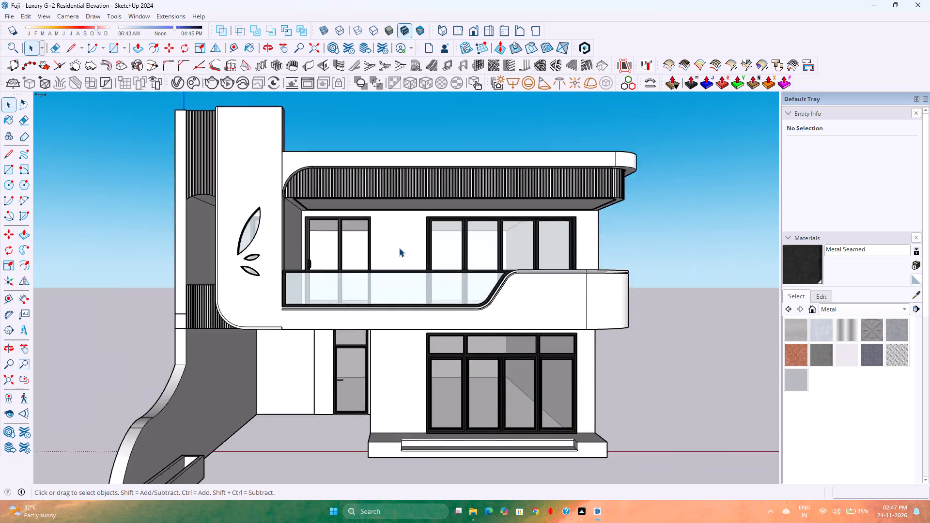
scroll(399, 248, up, 4)
scroll(399, 248, down, 4)
scroll(399, 248, up, 4)
scroll(399, 248, down, 4)
scroll(399, 248, up, 3)
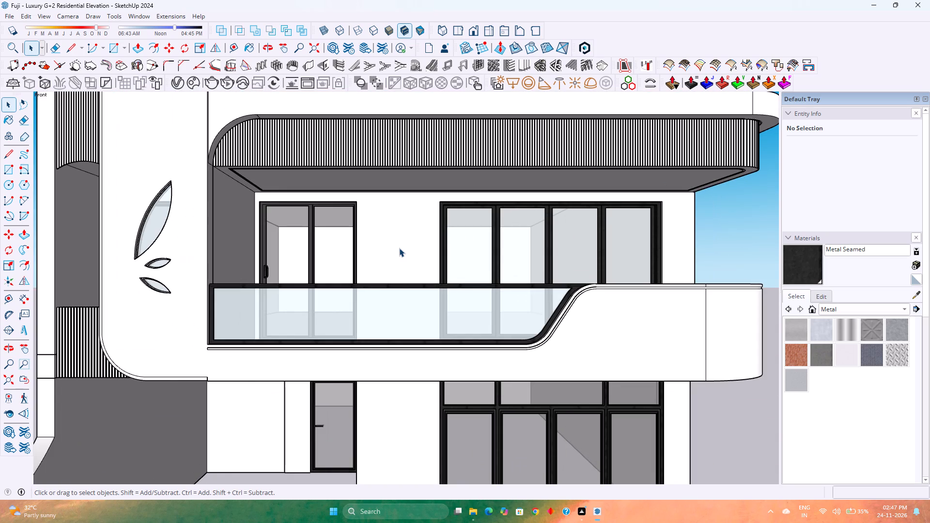
scroll(399, 248, down, 3)
scroll(399, 248, up, 2)
scroll(399, 248, down, 2)
scroll(399, 248, up, 3)
scroll(399, 248, down, 4)
scroll(399, 248, up, 3)
scroll(399, 248, down, 3)
scroll(399, 248, up, 3)
scroll(399, 248, down, 3)
scroll(399, 248, up, 4)
scroll(399, 248, down, 3)
scroll(399, 248, up, 2)
scroll(399, 248, down, 3)
scroll(399, 248, up, 3)
scroll(399, 248, down, 3)
scroll(399, 248, up, 3)
scroll(399, 248, down, 1)
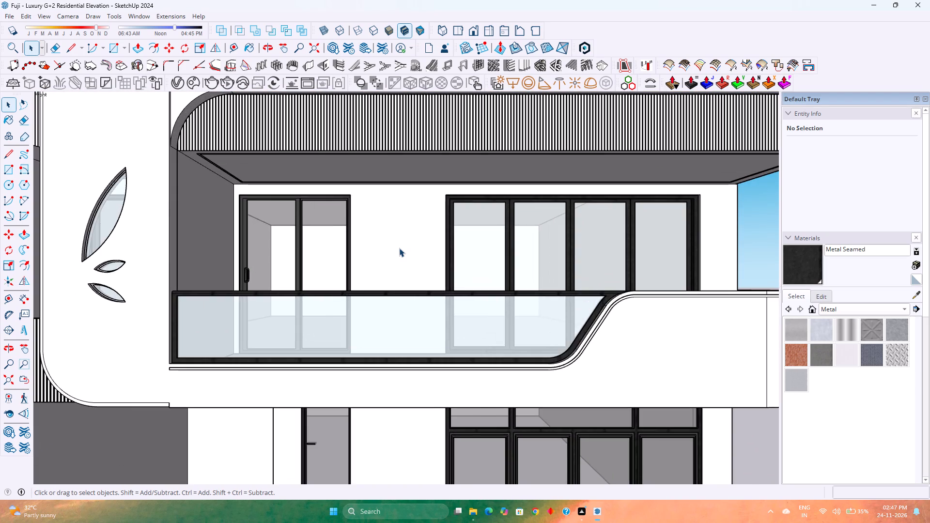
scroll(399, 248, down, 2)
scroll(399, 248, up, 3)
scroll(399, 248, down, 3)
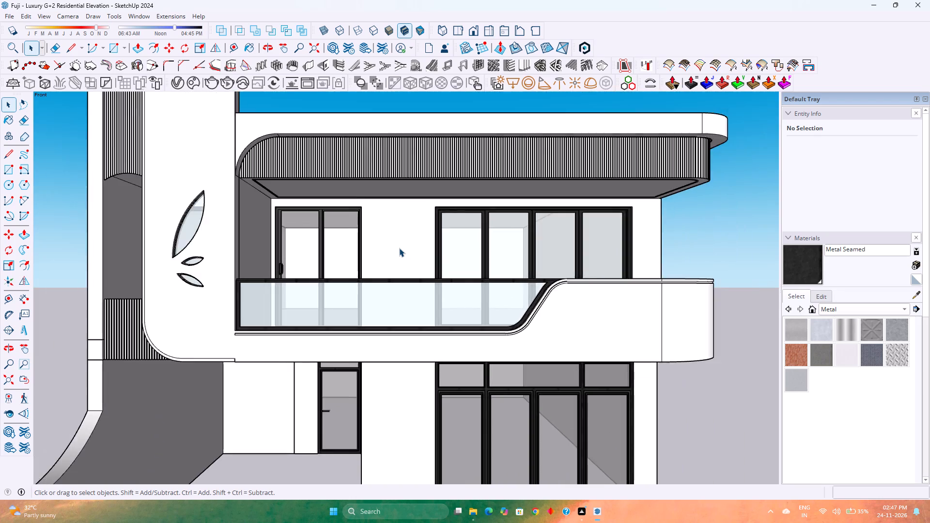
scroll(399, 248, up, 2)
scroll(399, 248, down, 2)
scroll(399, 248, up, 2)
scroll(399, 248, down, 3)
scroll(399, 248, up, 3)
scroll(399, 248, down, 3)
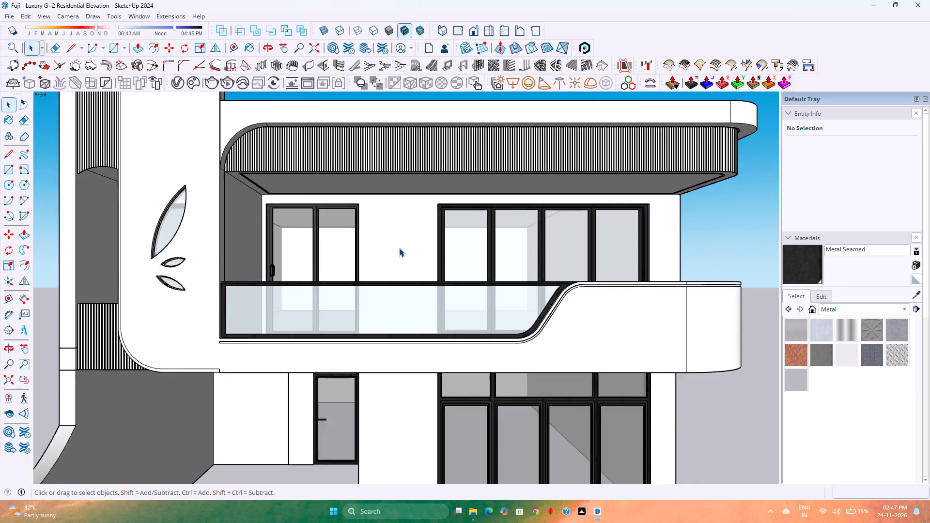
scroll(399, 248, up, 2)
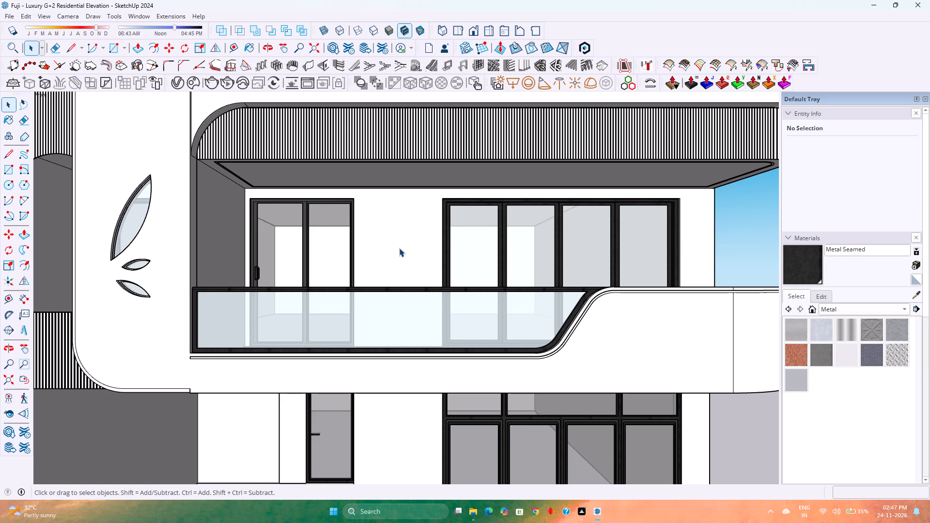
scroll(399, 248, down, 2)
scroll(399, 248, up, 3)
scroll(399, 248, down, 4)
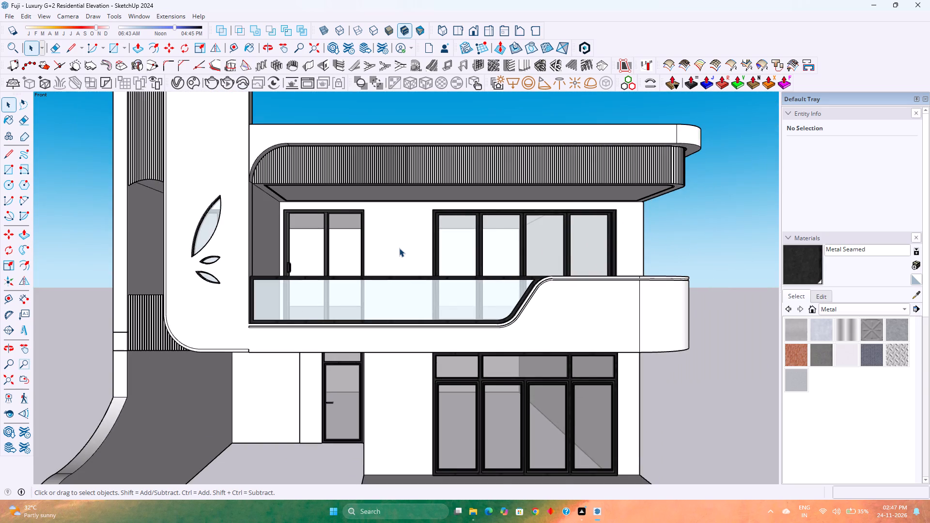
scroll(399, 248, up, 3)
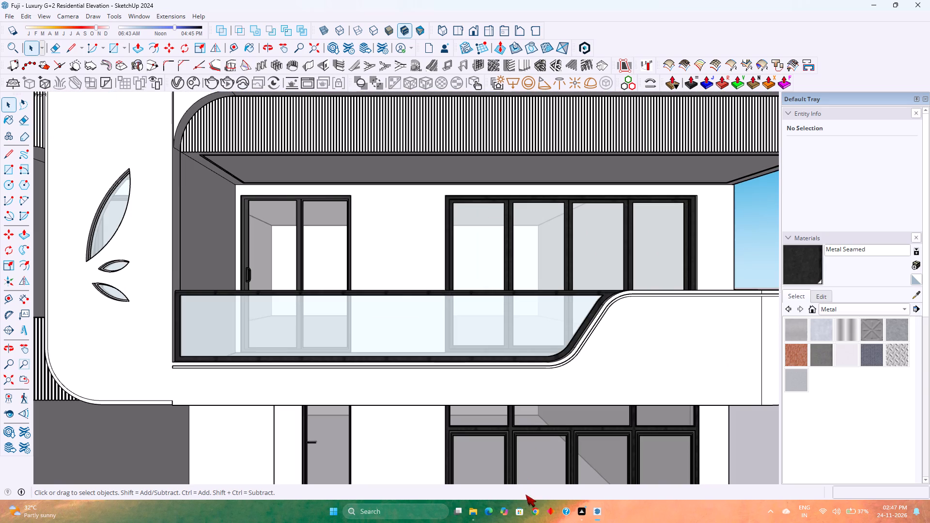
Switch to Google Chrome and begin entering the web.whatsapp.com address in a new tab.
double_click(538, 514)
click(500, 270)
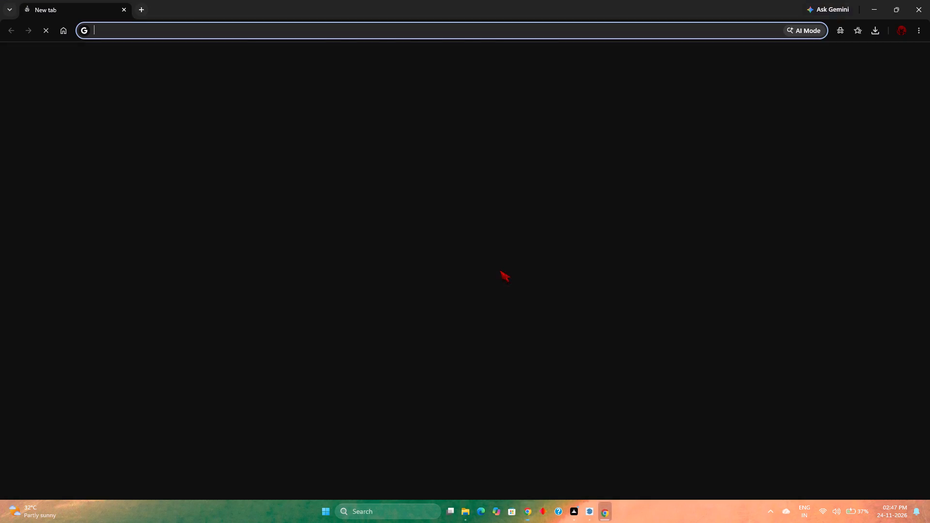
key(w)
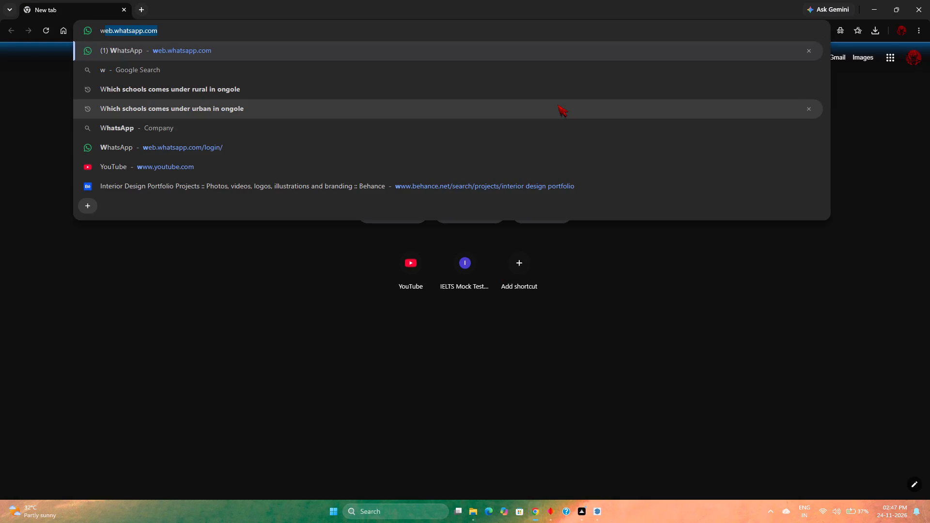
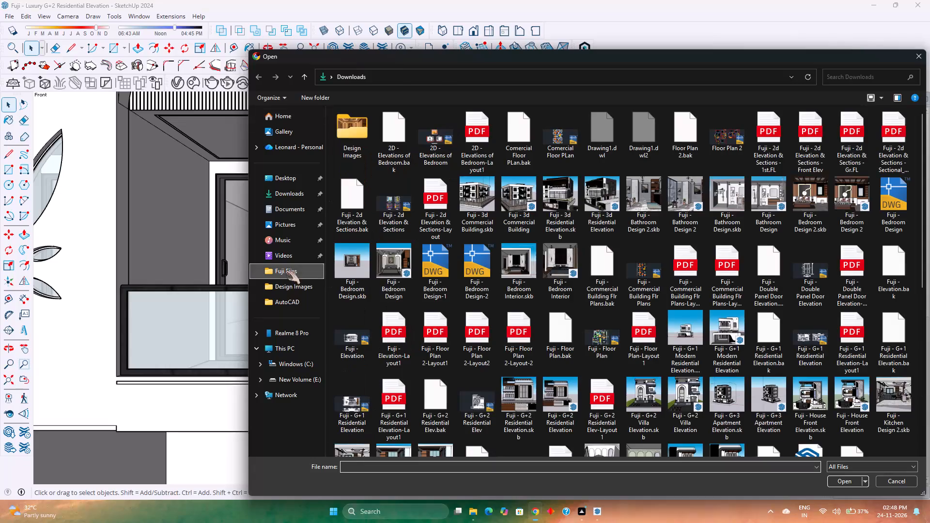
In the Design Images folder, select the images G+1 Residential Elevation - 2-2, Residential Front Elevation - 2 and 3d Residential Elevation - 2.
double_click(365, 131)
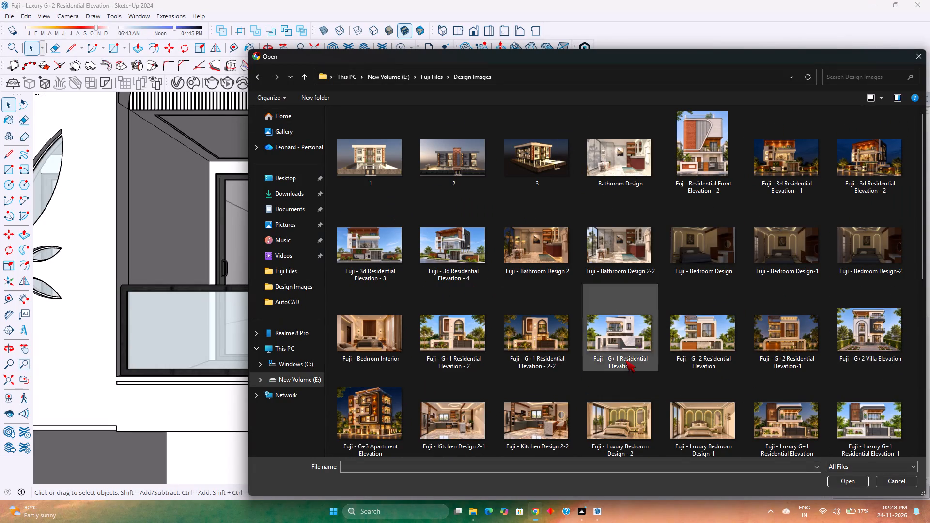
click(517, 332)
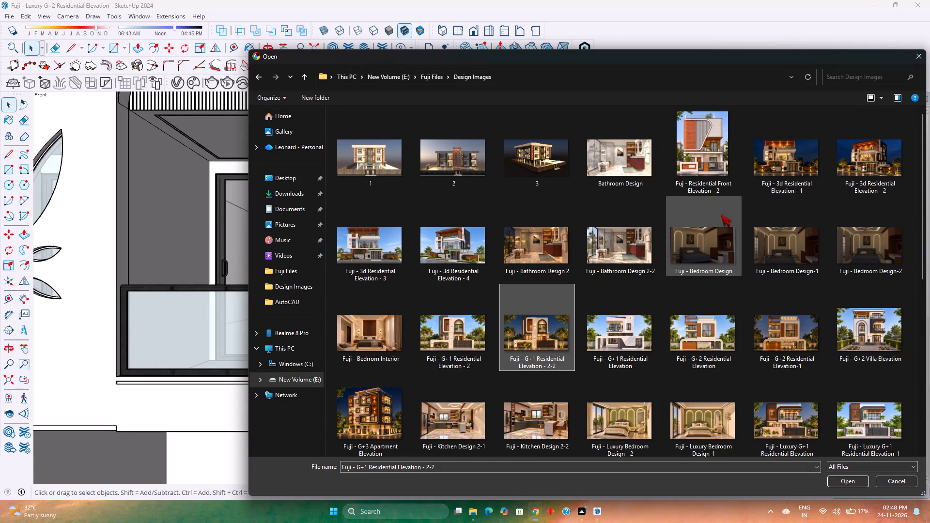
ctrl+click(727, 165)
ctrl+click(833, 152)
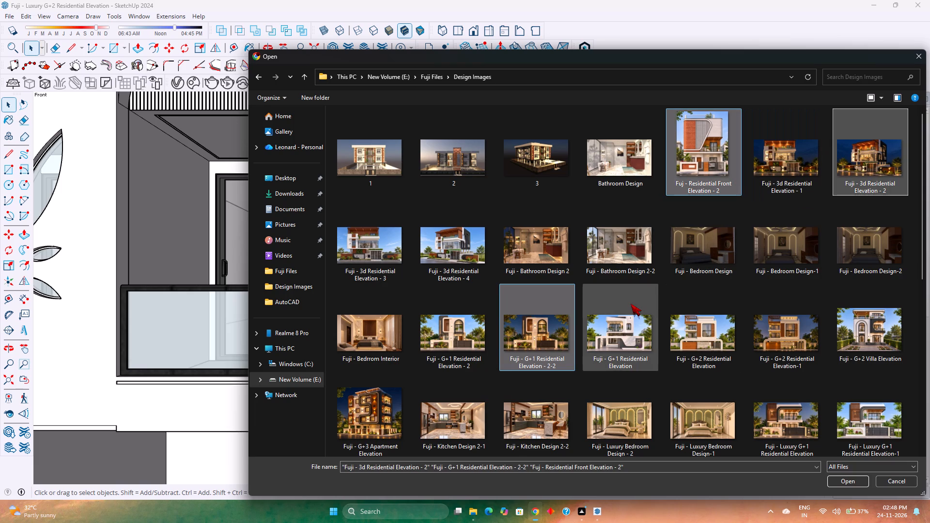
Add the Luxury G+1 Residential Elevation, G+2 Villa Elevation, G+2 Residential Elevation, G+1 Residential Elevation and 3d Residential Elevation - 4 images to the selection.
scroll(631, 304, down, 2)
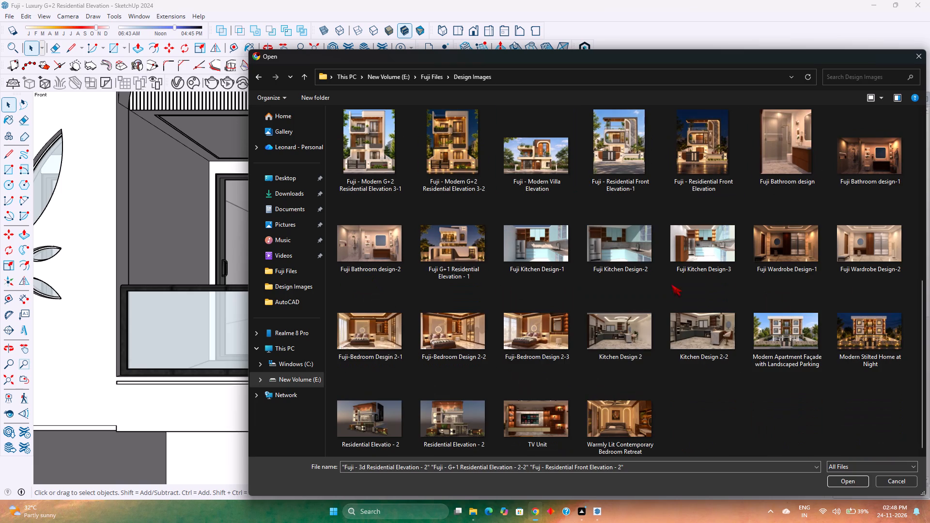
scroll(741, 409, down, 1)
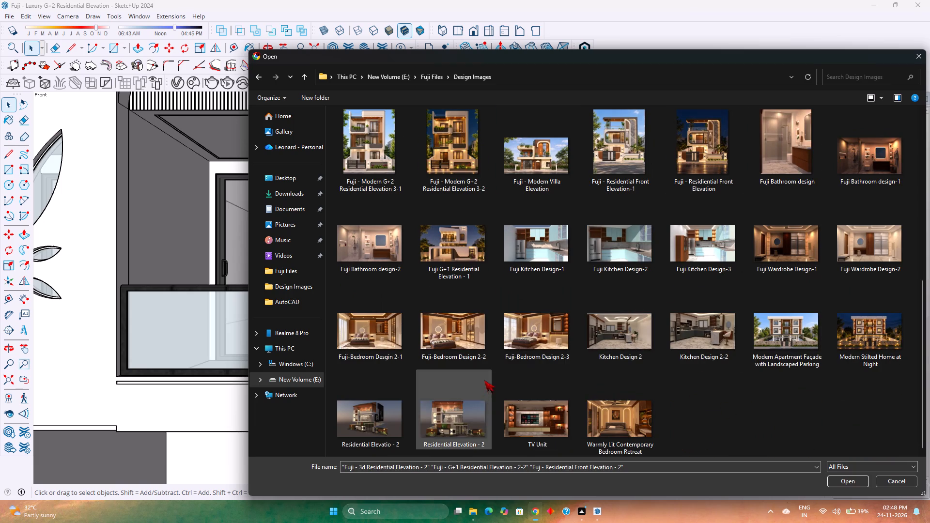
scroll(669, 400, up, 2)
scroll(669, 400, down, 2)
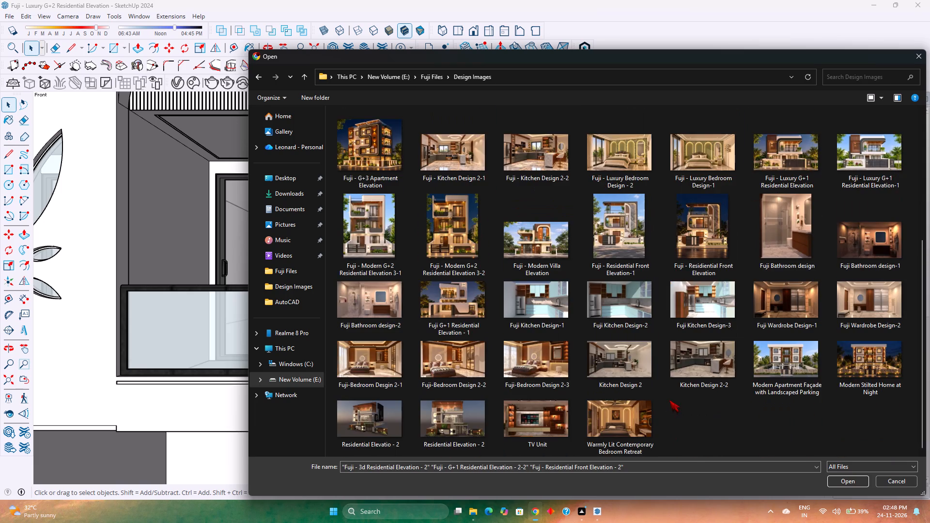
scroll(669, 400, up, 2)
scroll(669, 400, down, 1)
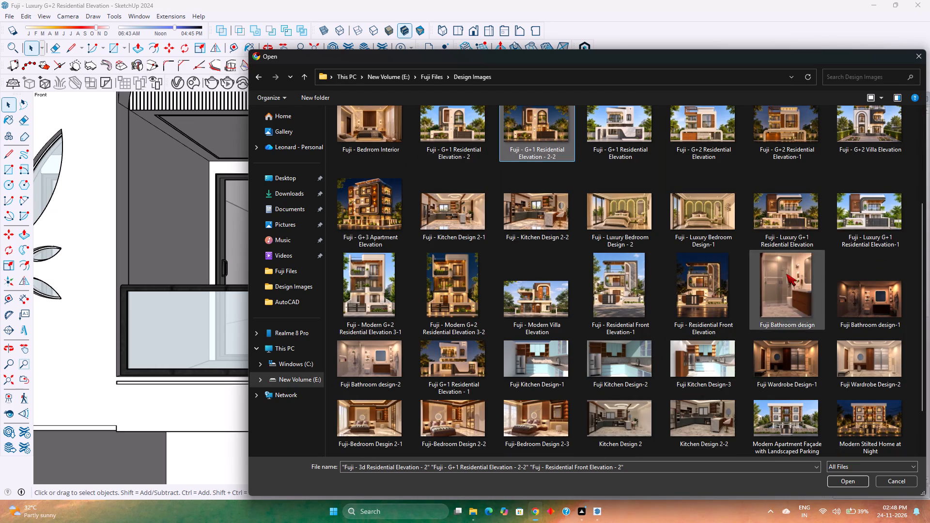
ctrl+click(777, 218)
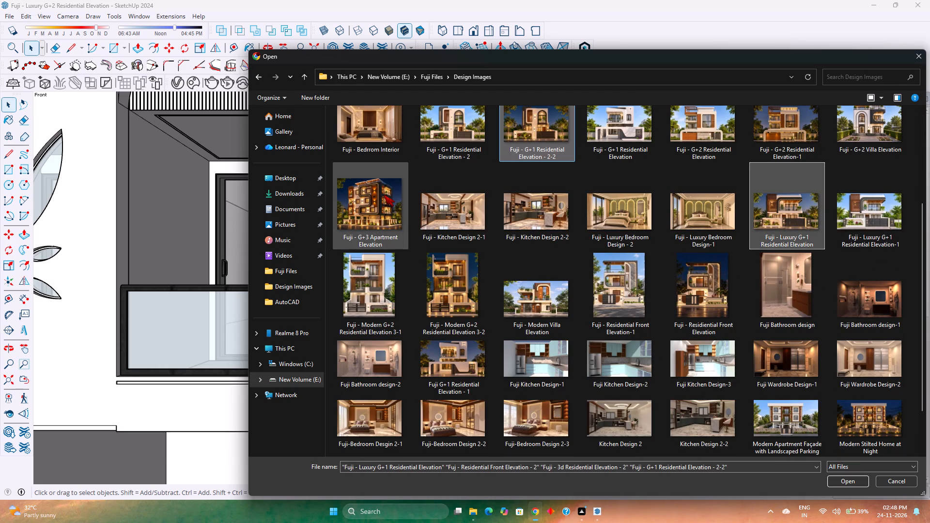
ctrl+click(857, 134)
ctrl+click(719, 138)
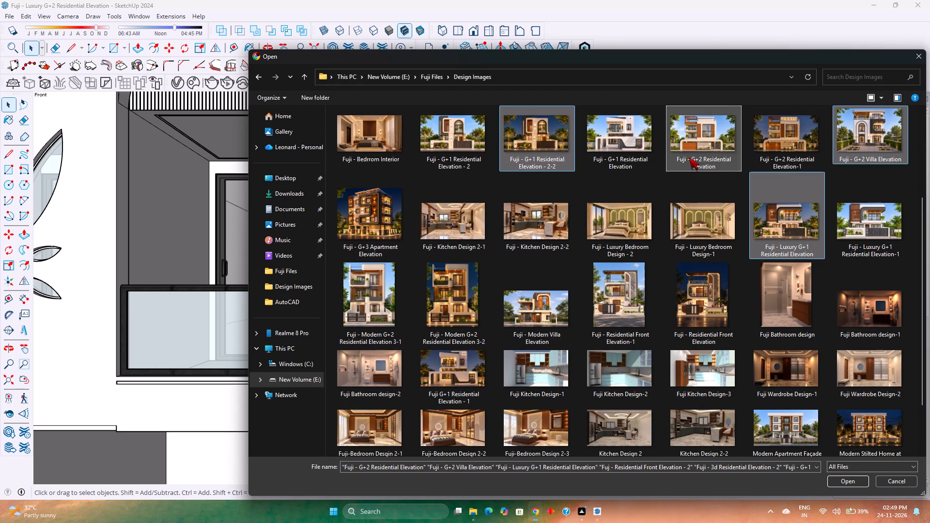
scroll(660, 168, up, 1)
ctrl+click(614, 296)
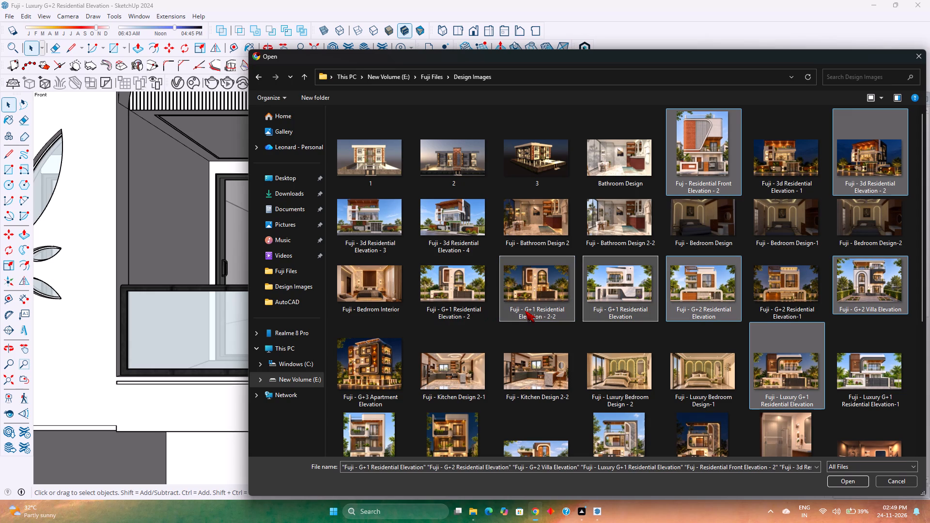
ctrl+click(463, 222)
Look through the Design Images folder to review the selected images and check for other suitable elevations.
scroll(559, 324, down, 3)
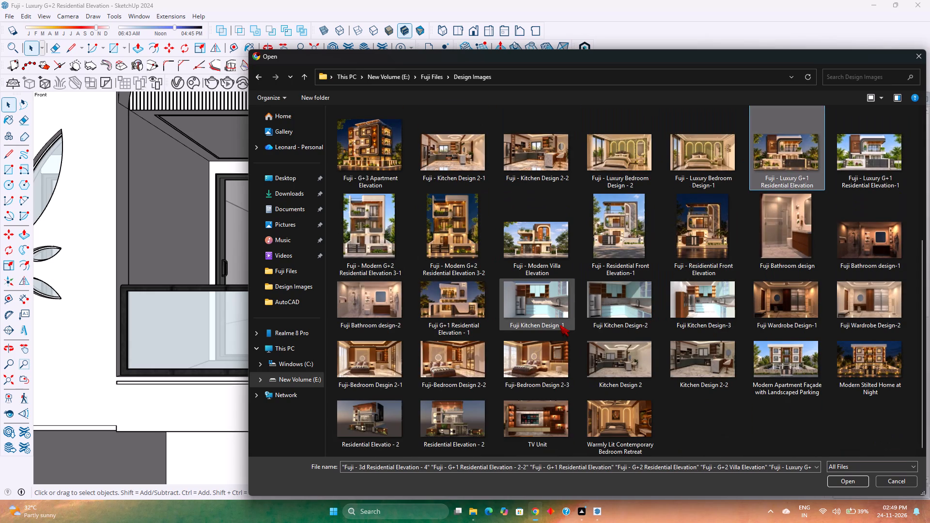
scroll(556, 361, down, 2)
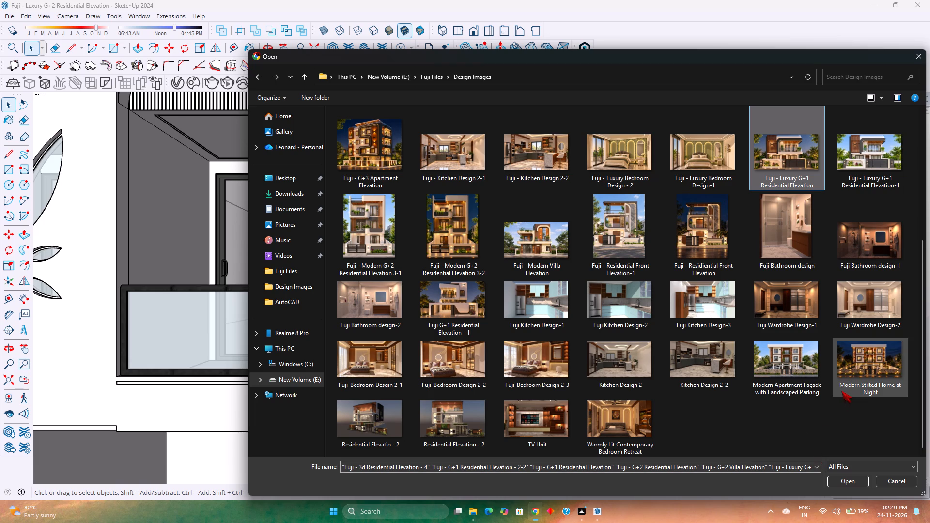
scroll(715, 415, up, 1)
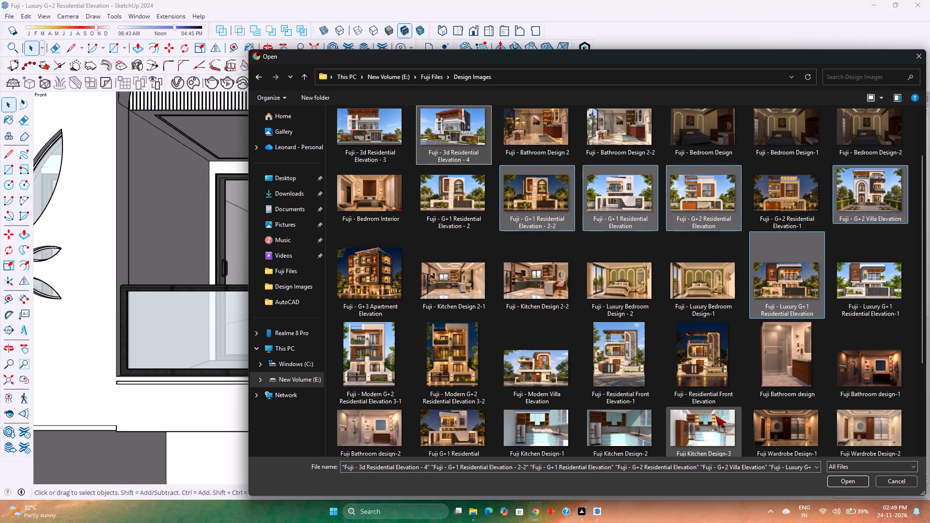
scroll(542, 351, down, 1)
scroll(542, 351, up, 1)
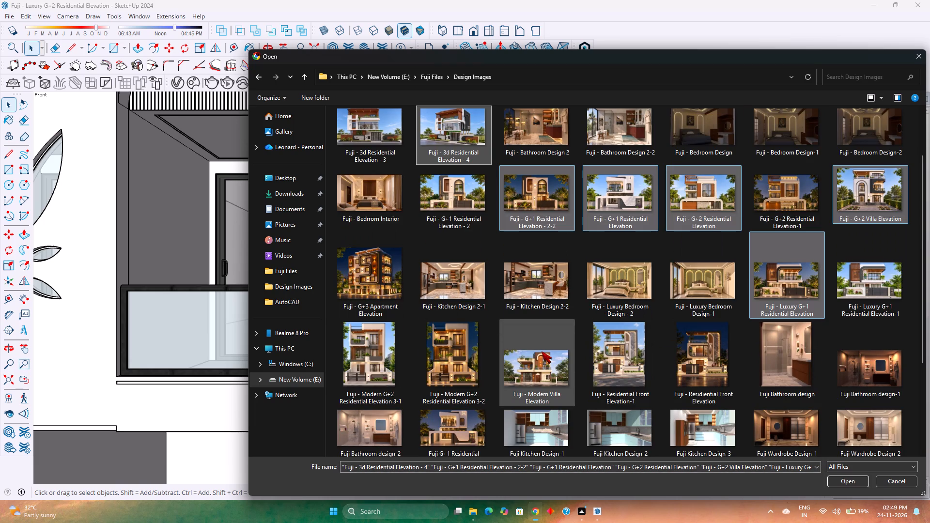
scroll(643, 330, up, 1)
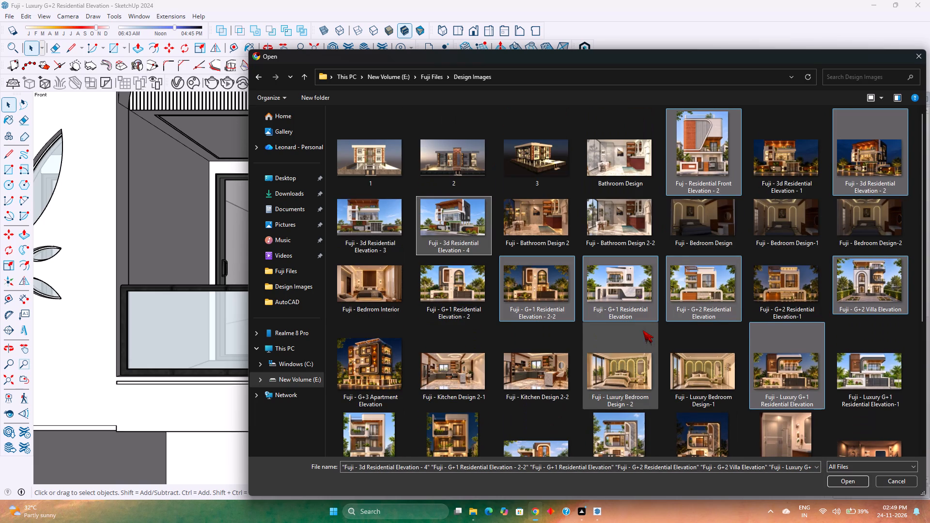
scroll(643, 330, up, 2)
scroll(643, 330, down, 2)
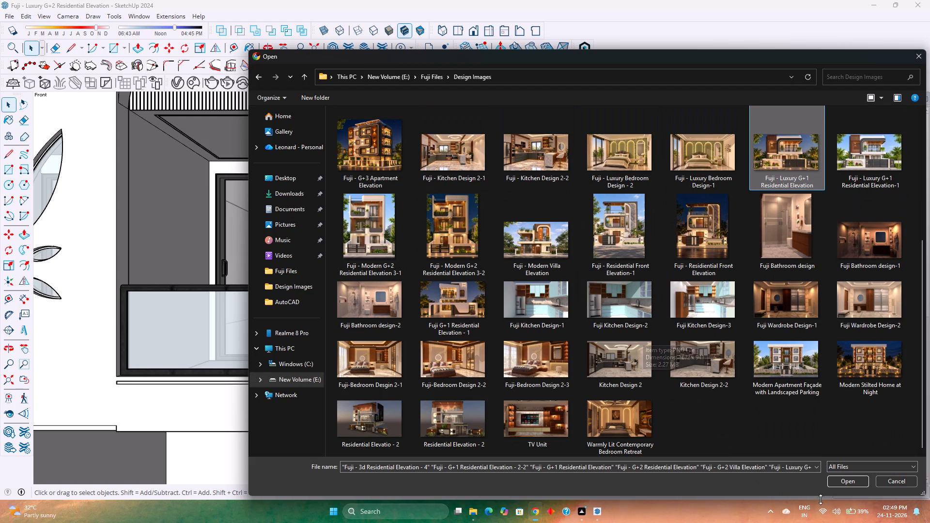
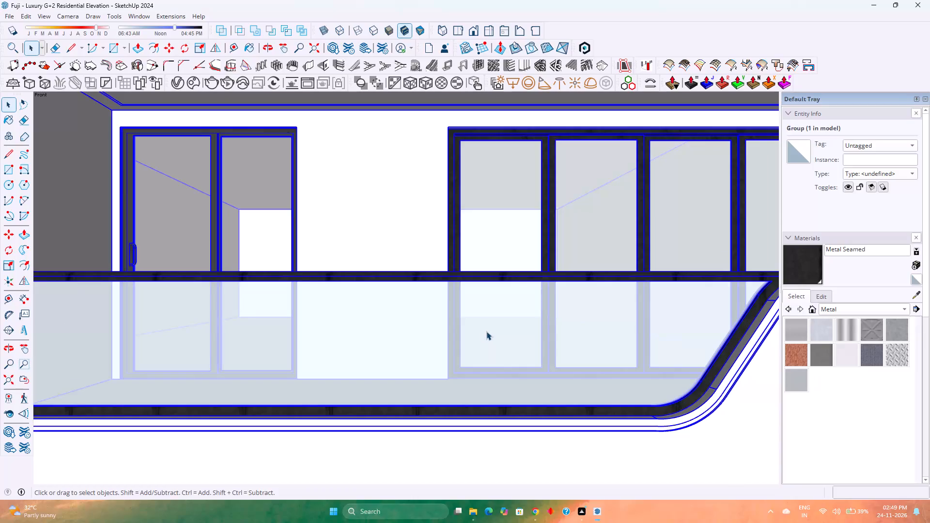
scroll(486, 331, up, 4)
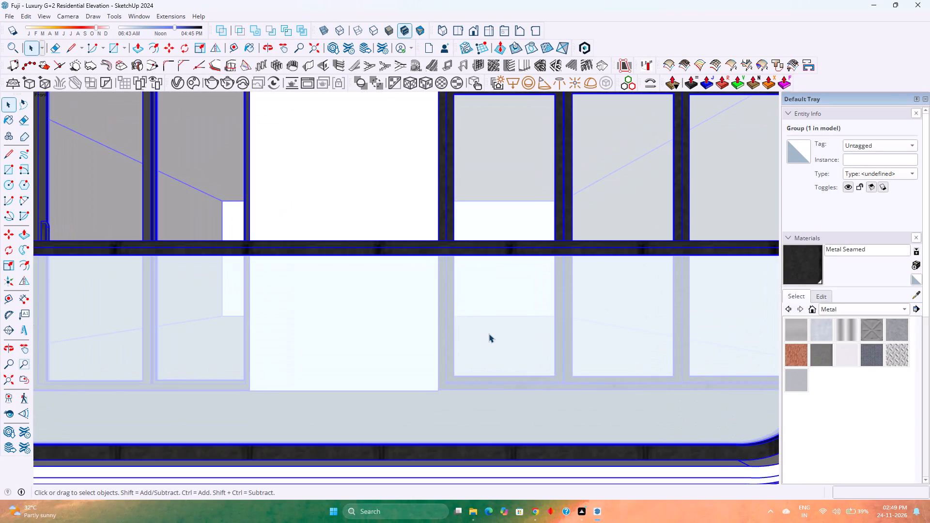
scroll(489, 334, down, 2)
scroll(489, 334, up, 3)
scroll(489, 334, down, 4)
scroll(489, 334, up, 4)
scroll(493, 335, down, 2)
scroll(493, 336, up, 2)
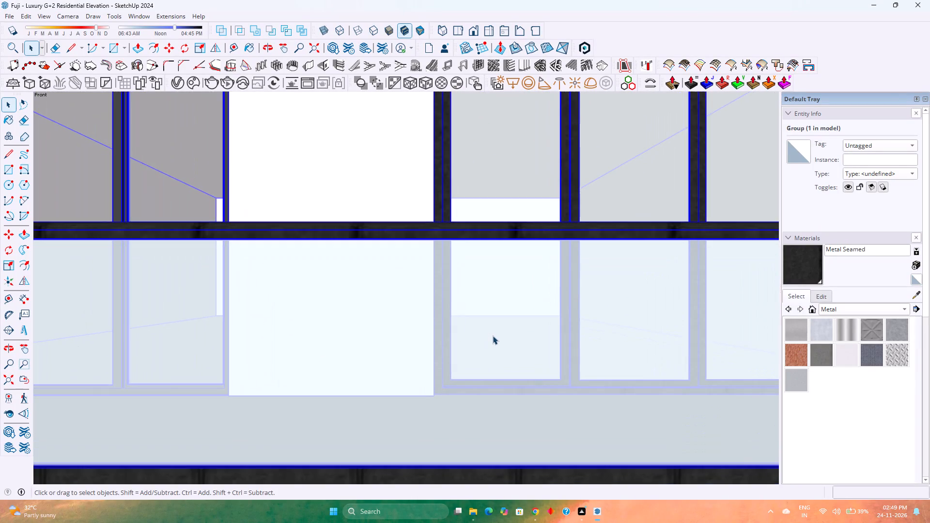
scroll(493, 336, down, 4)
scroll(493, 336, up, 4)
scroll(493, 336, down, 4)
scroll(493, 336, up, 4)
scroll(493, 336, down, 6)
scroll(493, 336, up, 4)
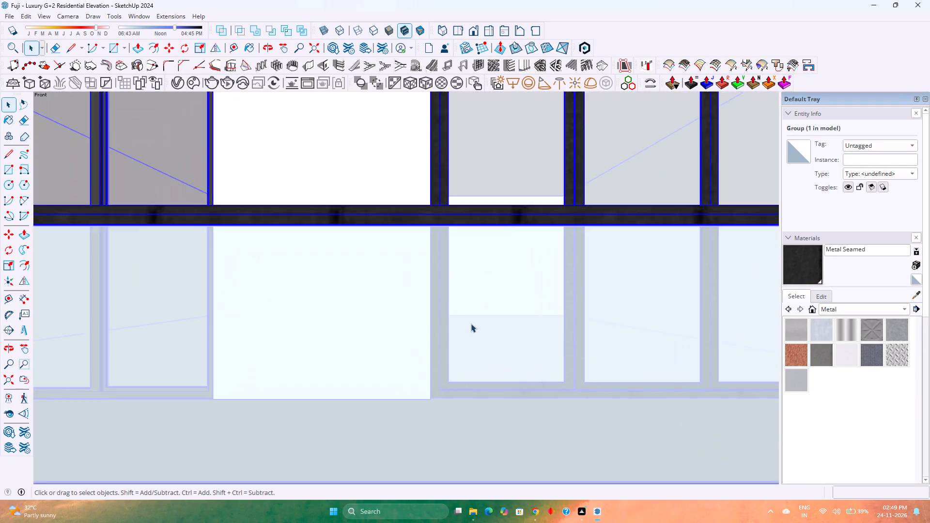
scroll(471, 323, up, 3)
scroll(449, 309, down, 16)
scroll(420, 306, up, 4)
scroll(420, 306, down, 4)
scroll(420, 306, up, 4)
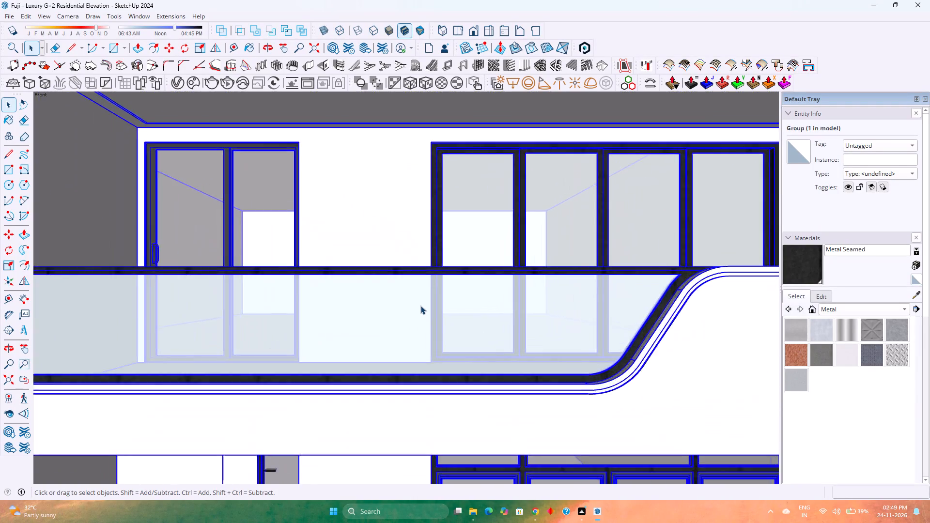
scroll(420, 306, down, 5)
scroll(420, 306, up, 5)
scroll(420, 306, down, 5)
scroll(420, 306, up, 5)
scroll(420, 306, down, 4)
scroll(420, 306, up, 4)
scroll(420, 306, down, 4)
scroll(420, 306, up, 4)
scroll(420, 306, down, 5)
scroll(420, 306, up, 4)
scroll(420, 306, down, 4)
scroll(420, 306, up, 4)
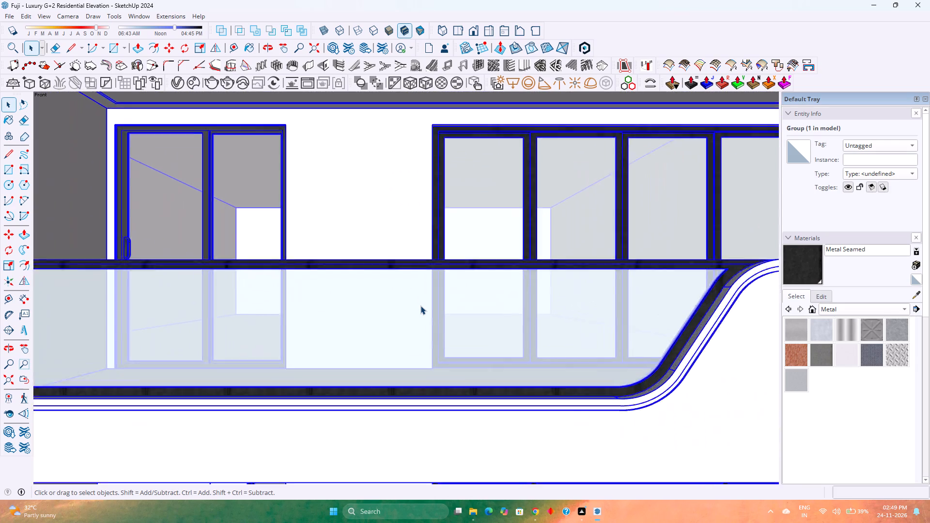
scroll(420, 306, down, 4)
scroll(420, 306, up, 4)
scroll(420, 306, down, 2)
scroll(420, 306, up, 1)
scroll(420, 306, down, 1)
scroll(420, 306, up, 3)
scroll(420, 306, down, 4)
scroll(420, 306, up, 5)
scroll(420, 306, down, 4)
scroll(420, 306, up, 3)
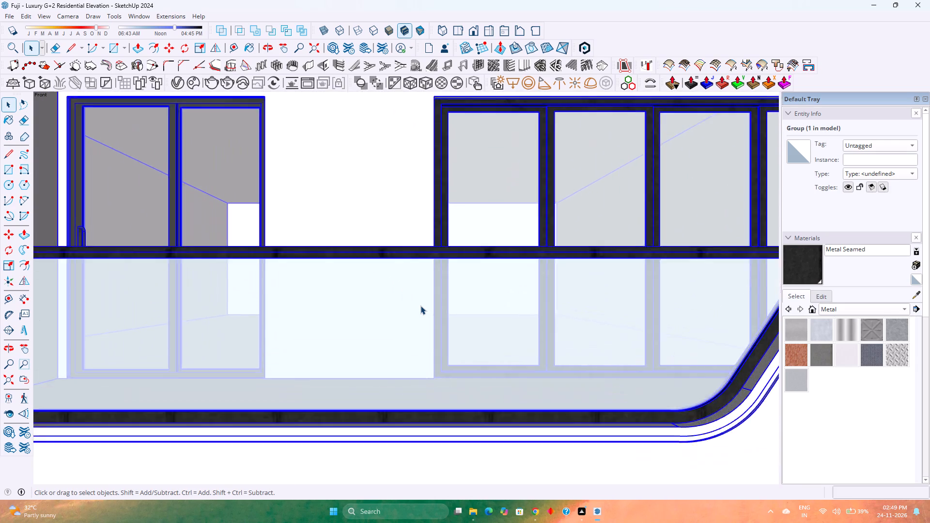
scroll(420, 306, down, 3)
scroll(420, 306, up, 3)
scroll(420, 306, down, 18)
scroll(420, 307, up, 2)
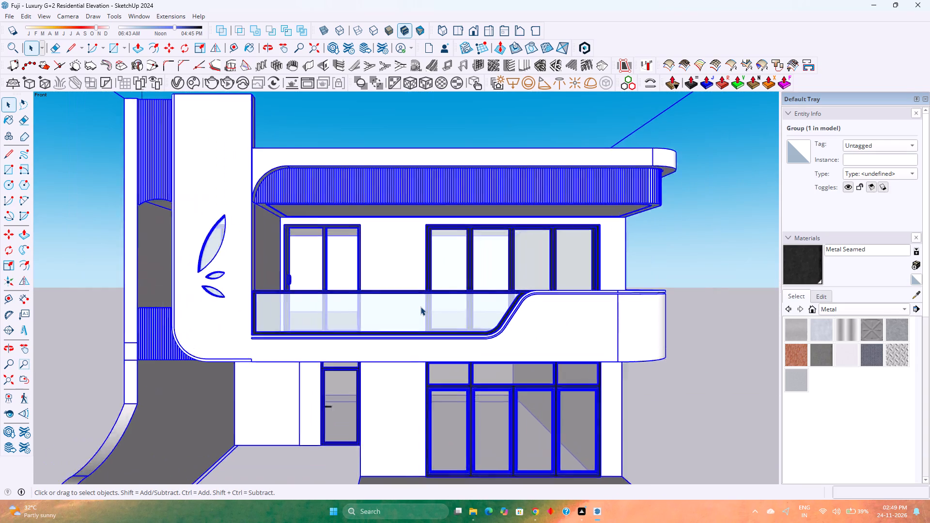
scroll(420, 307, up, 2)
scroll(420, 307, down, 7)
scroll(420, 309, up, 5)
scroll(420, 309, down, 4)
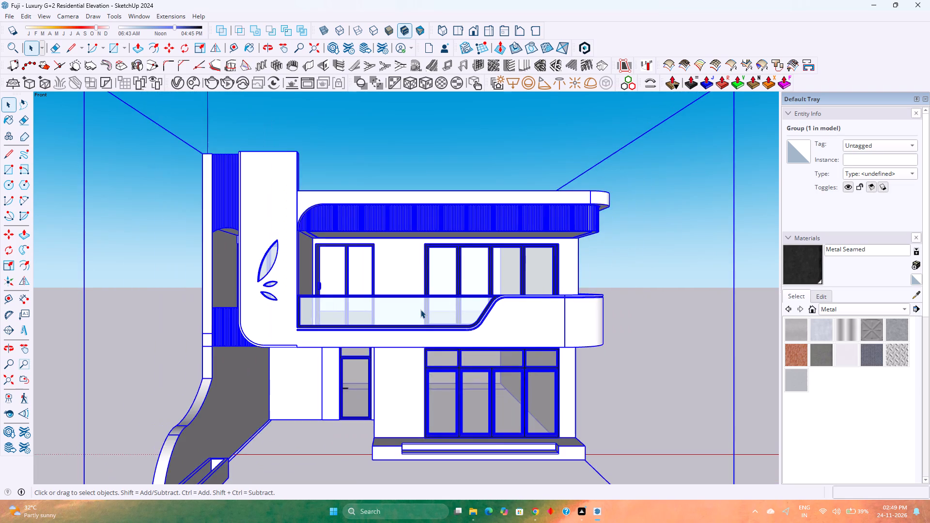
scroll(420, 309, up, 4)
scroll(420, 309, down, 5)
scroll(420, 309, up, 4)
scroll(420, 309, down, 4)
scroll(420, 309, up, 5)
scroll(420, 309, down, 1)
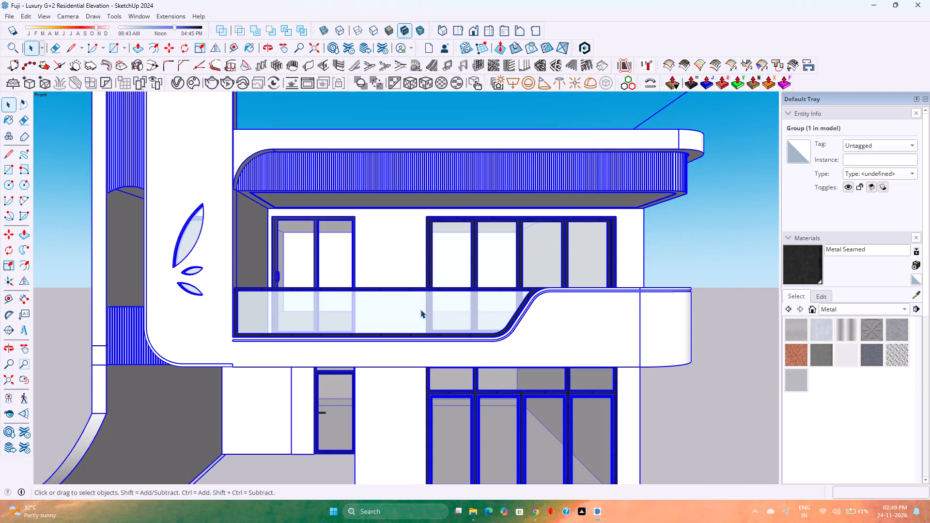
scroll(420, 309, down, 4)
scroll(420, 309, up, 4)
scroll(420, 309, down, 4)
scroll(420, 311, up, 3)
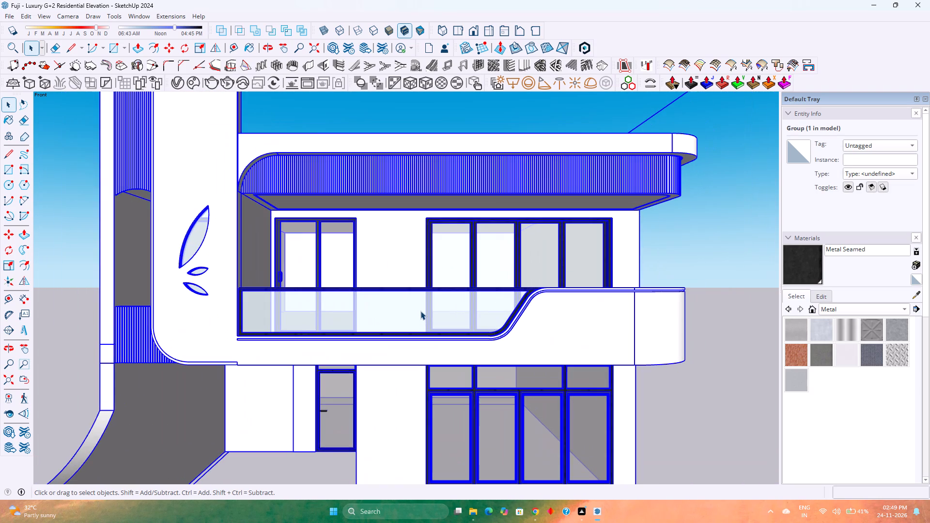
Open the house model's main group for editing from an angled front view of the building.
scroll(421, 312, down, 3)
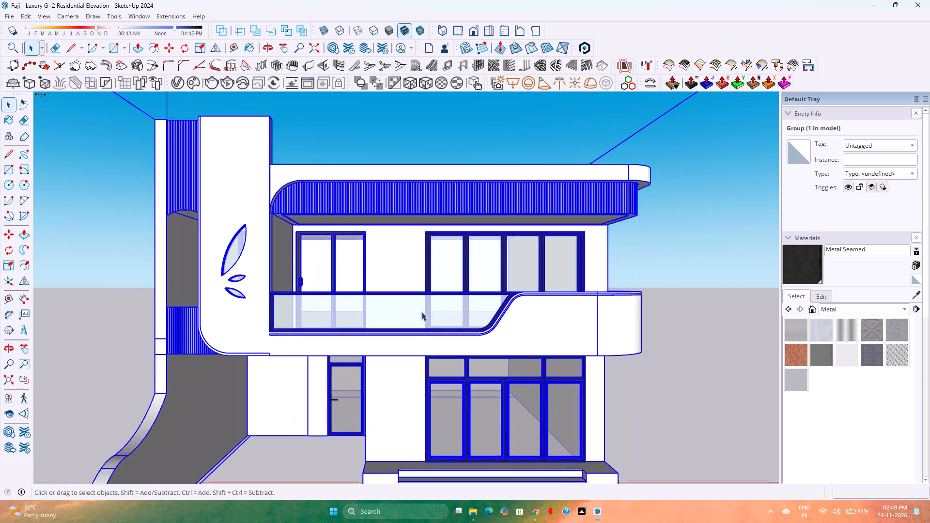
scroll(421, 312, down, 4)
scroll(554, 342, down, 2)
middle_drag(496, 356, 403, 337)
middle_click(403, 337)
scroll(402, 336, up, 4)
scroll(402, 336, down, 4)
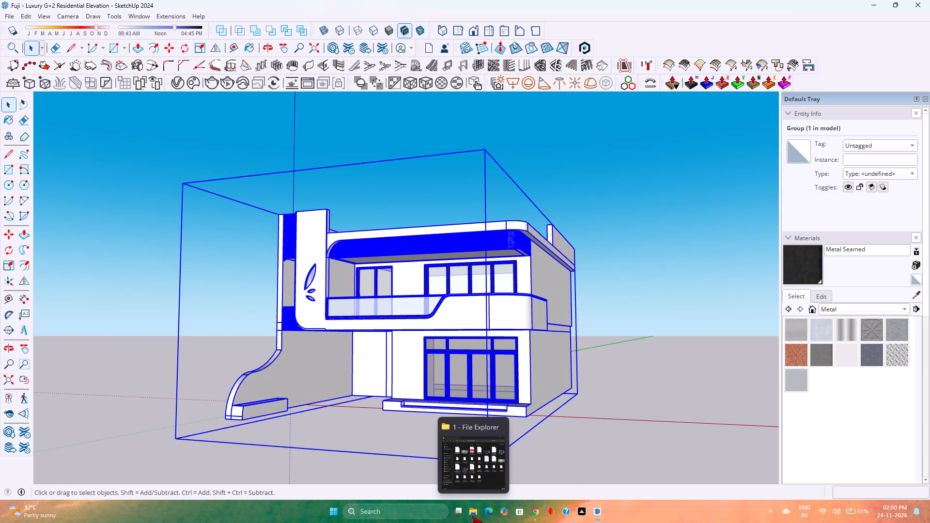
scroll(464, 465, down, 2)
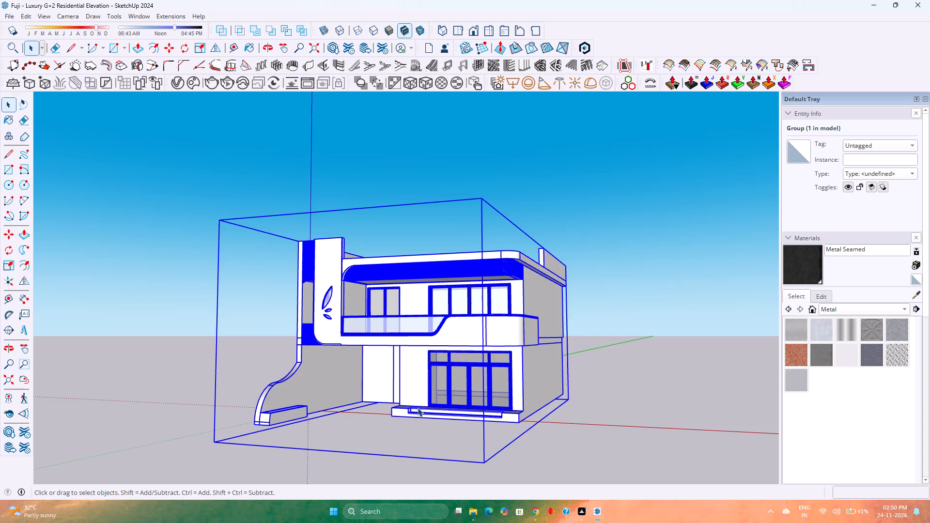
scroll(417, 406, up, 1)
middle_drag(417, 406, 462, 405)
double_click(441, 343)
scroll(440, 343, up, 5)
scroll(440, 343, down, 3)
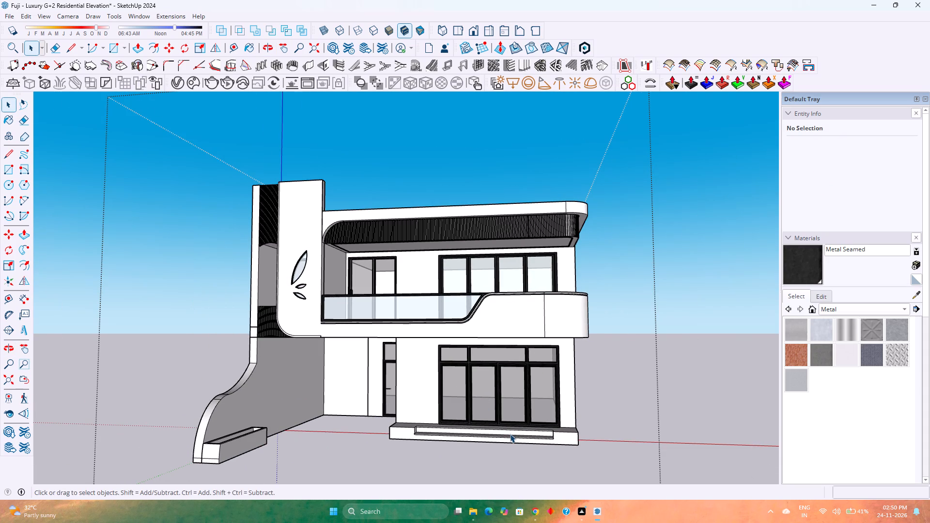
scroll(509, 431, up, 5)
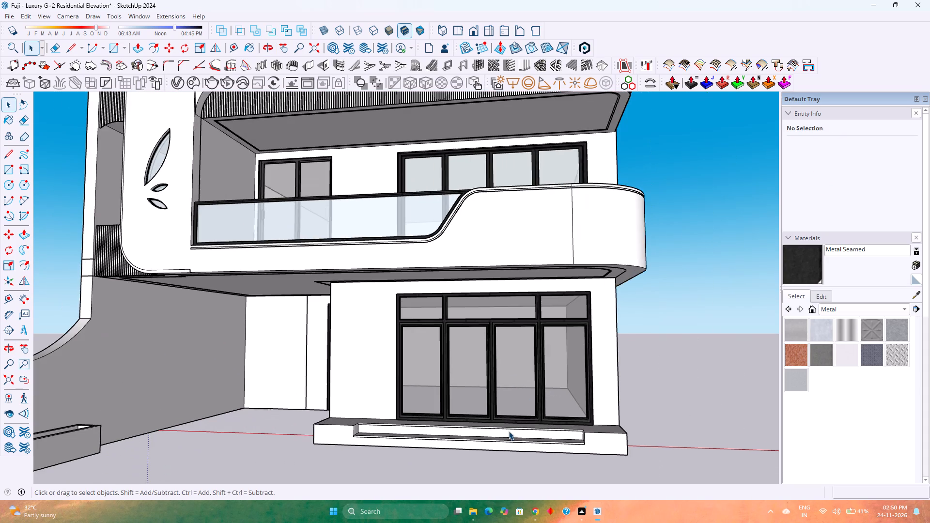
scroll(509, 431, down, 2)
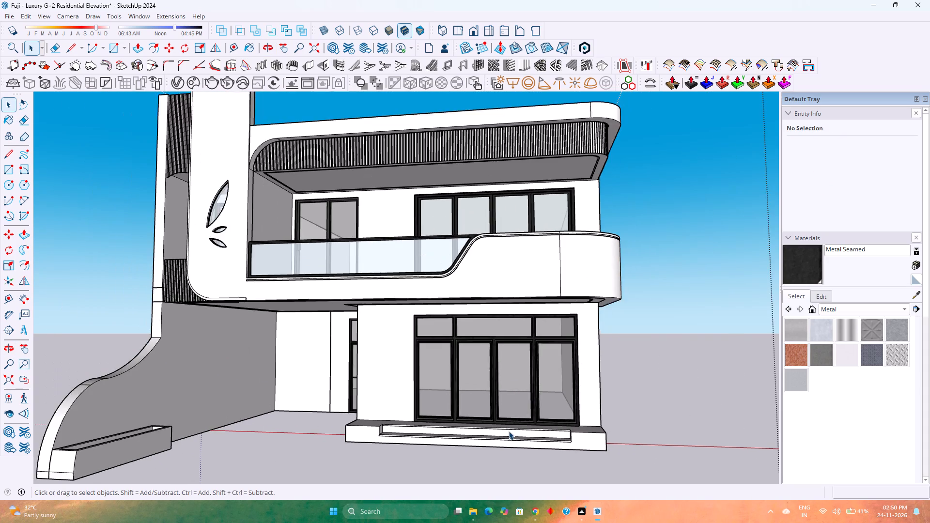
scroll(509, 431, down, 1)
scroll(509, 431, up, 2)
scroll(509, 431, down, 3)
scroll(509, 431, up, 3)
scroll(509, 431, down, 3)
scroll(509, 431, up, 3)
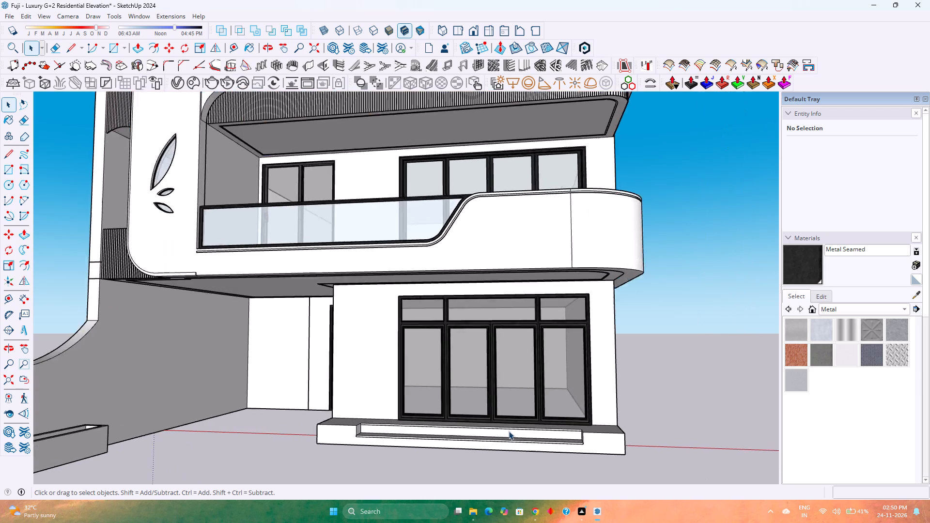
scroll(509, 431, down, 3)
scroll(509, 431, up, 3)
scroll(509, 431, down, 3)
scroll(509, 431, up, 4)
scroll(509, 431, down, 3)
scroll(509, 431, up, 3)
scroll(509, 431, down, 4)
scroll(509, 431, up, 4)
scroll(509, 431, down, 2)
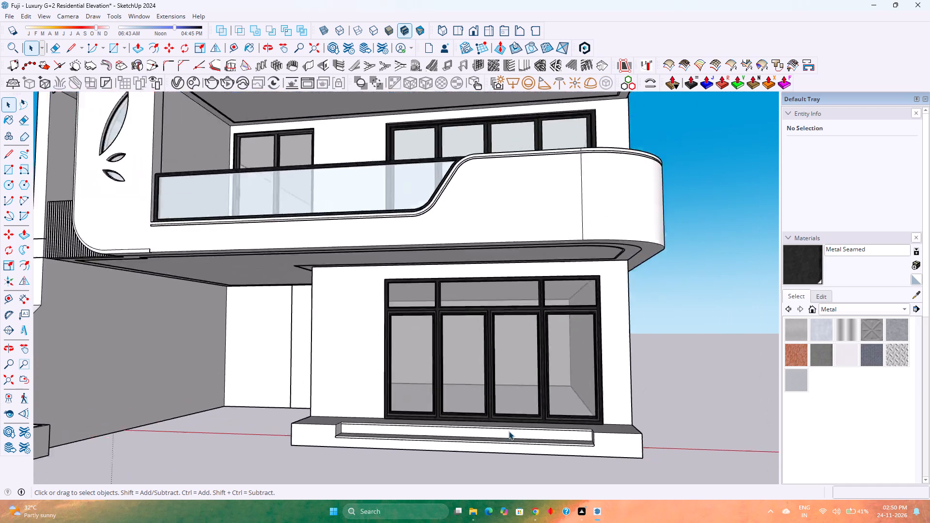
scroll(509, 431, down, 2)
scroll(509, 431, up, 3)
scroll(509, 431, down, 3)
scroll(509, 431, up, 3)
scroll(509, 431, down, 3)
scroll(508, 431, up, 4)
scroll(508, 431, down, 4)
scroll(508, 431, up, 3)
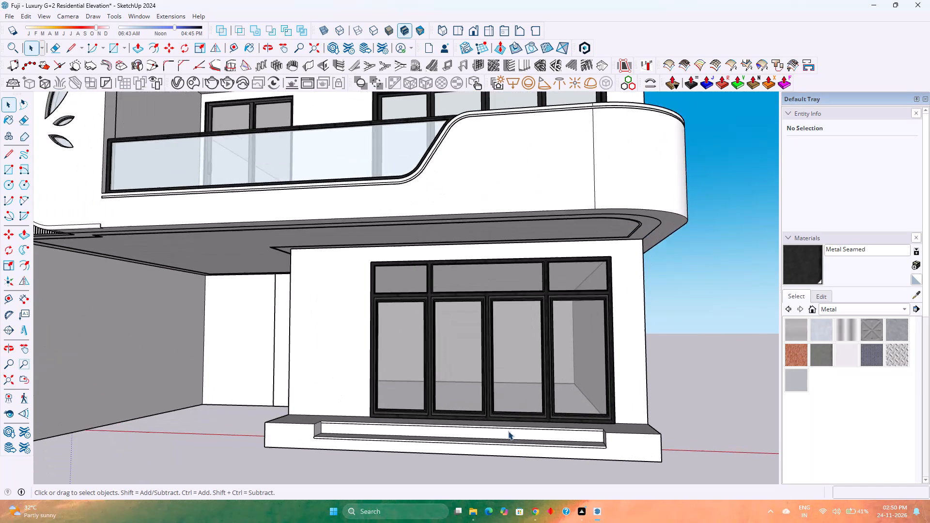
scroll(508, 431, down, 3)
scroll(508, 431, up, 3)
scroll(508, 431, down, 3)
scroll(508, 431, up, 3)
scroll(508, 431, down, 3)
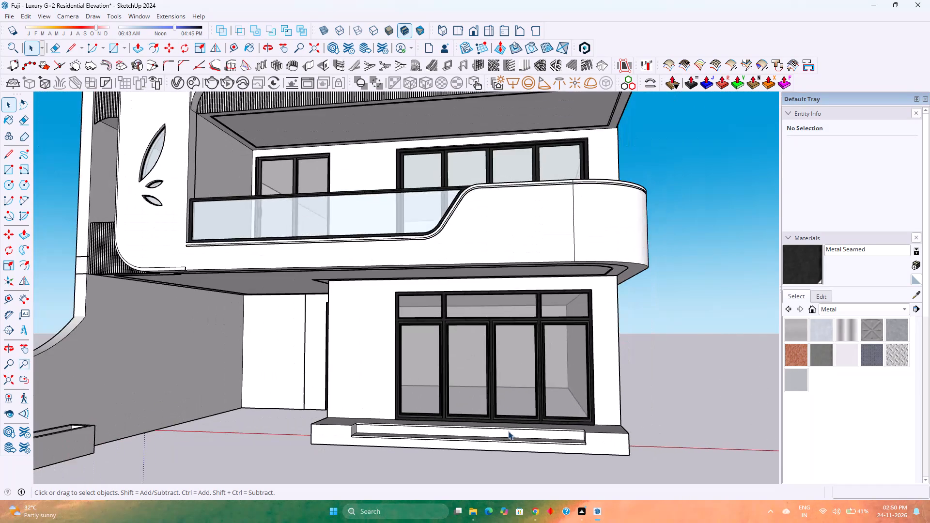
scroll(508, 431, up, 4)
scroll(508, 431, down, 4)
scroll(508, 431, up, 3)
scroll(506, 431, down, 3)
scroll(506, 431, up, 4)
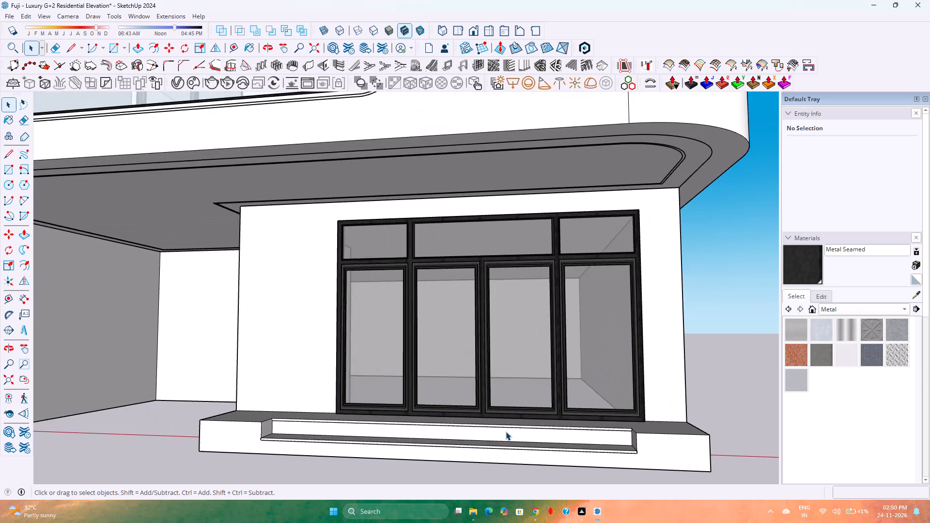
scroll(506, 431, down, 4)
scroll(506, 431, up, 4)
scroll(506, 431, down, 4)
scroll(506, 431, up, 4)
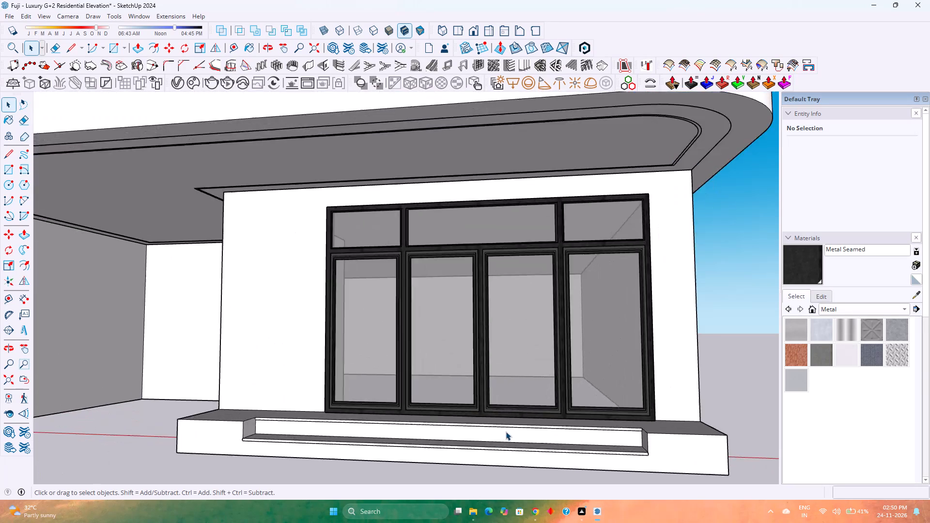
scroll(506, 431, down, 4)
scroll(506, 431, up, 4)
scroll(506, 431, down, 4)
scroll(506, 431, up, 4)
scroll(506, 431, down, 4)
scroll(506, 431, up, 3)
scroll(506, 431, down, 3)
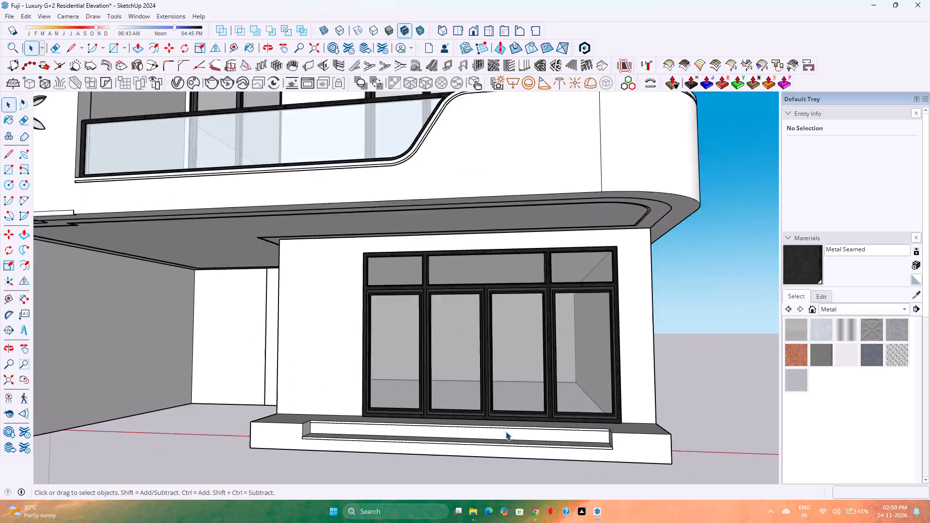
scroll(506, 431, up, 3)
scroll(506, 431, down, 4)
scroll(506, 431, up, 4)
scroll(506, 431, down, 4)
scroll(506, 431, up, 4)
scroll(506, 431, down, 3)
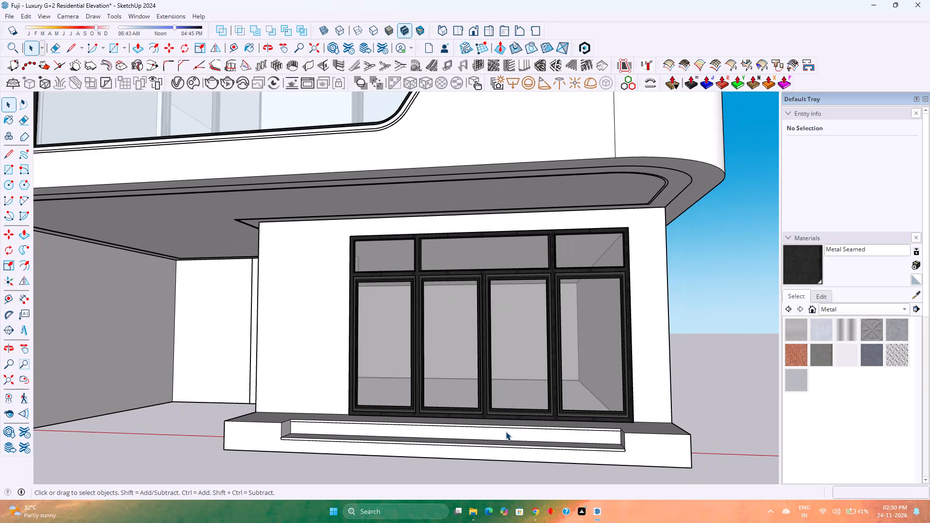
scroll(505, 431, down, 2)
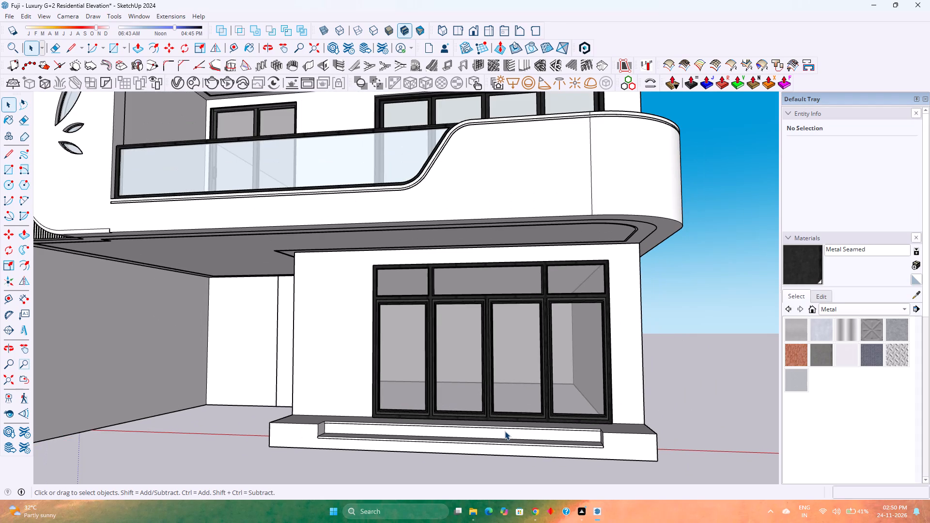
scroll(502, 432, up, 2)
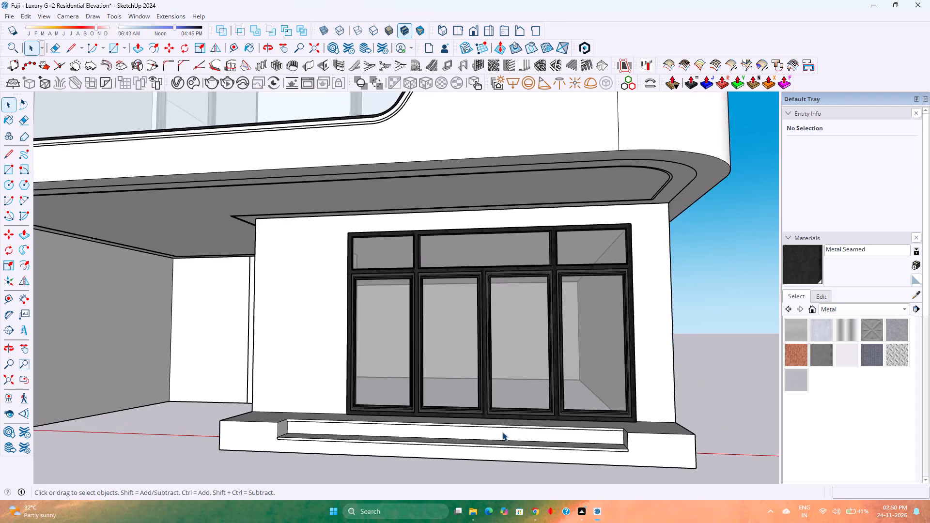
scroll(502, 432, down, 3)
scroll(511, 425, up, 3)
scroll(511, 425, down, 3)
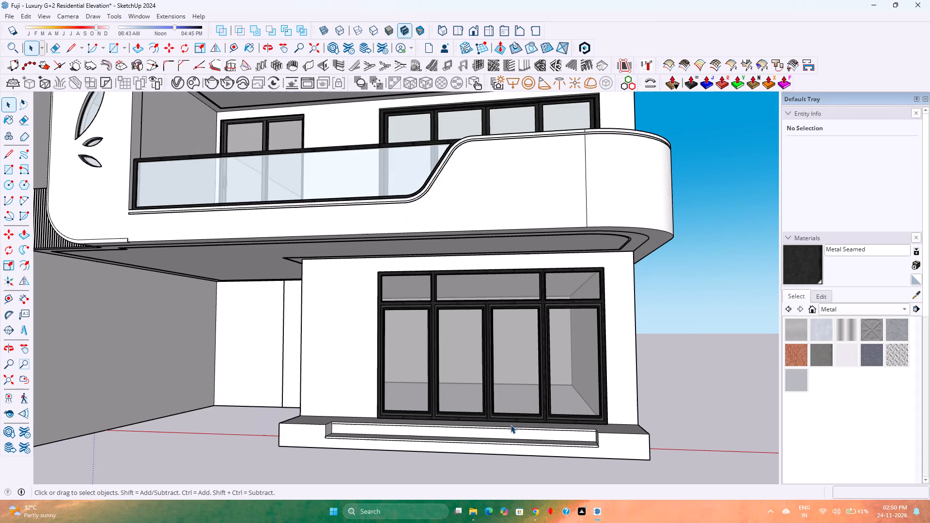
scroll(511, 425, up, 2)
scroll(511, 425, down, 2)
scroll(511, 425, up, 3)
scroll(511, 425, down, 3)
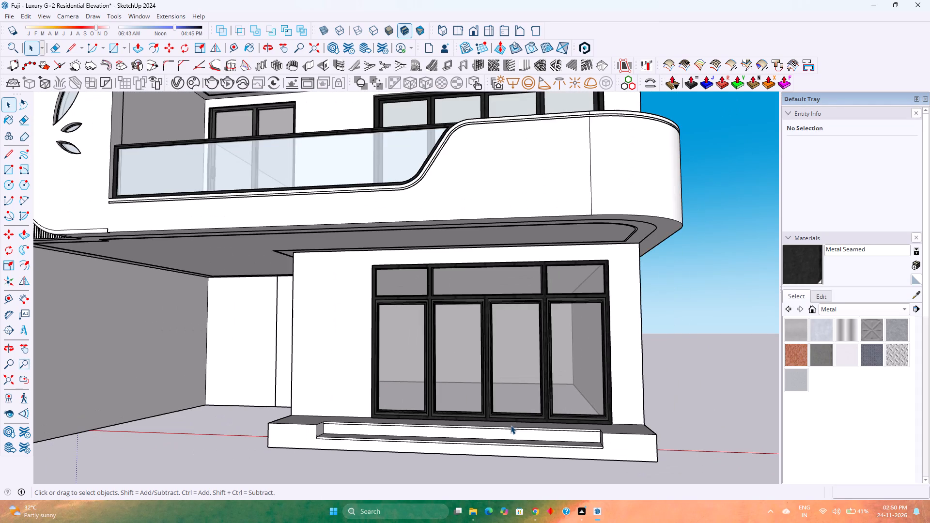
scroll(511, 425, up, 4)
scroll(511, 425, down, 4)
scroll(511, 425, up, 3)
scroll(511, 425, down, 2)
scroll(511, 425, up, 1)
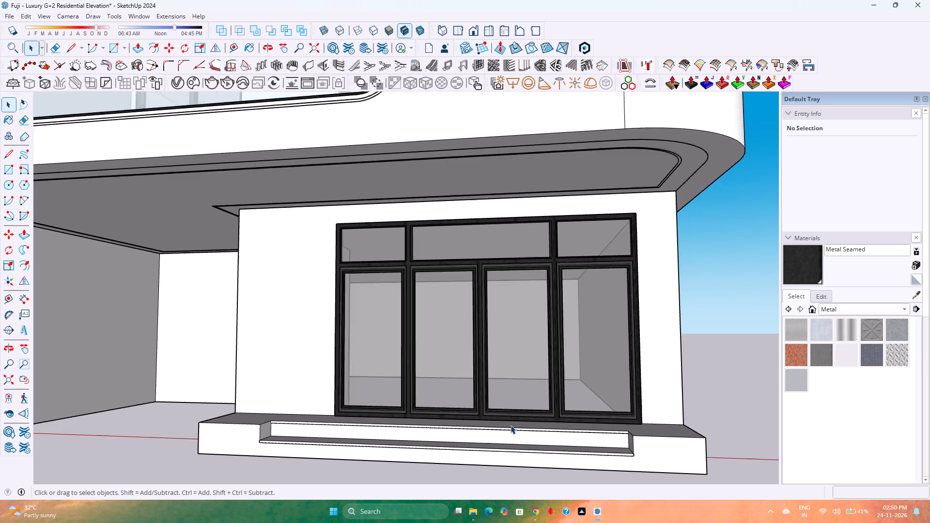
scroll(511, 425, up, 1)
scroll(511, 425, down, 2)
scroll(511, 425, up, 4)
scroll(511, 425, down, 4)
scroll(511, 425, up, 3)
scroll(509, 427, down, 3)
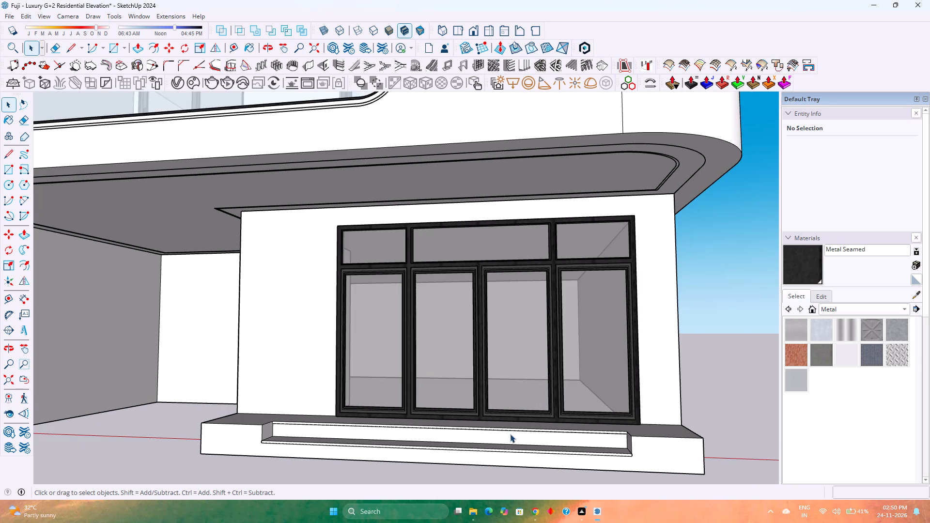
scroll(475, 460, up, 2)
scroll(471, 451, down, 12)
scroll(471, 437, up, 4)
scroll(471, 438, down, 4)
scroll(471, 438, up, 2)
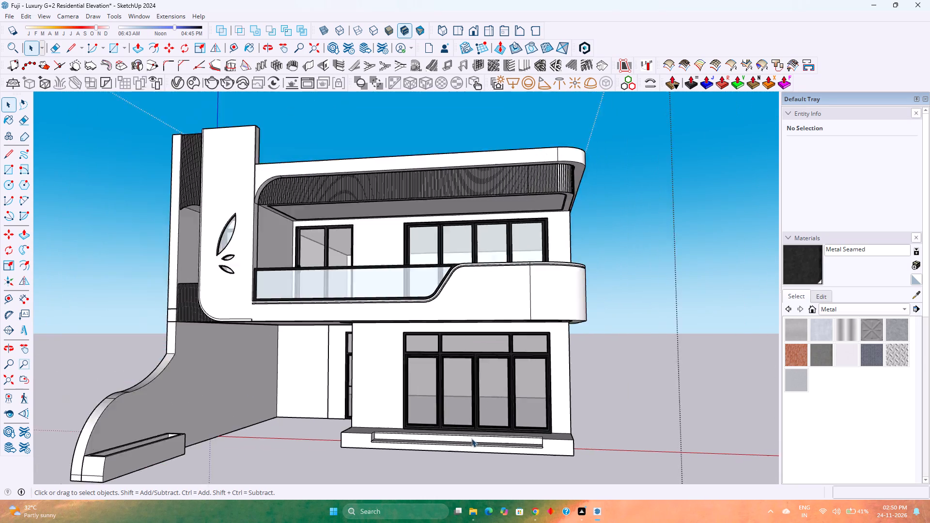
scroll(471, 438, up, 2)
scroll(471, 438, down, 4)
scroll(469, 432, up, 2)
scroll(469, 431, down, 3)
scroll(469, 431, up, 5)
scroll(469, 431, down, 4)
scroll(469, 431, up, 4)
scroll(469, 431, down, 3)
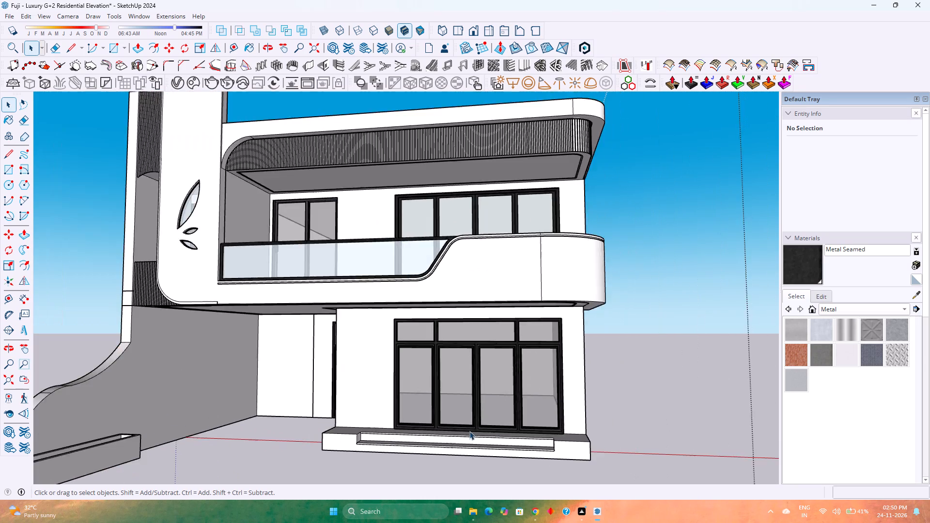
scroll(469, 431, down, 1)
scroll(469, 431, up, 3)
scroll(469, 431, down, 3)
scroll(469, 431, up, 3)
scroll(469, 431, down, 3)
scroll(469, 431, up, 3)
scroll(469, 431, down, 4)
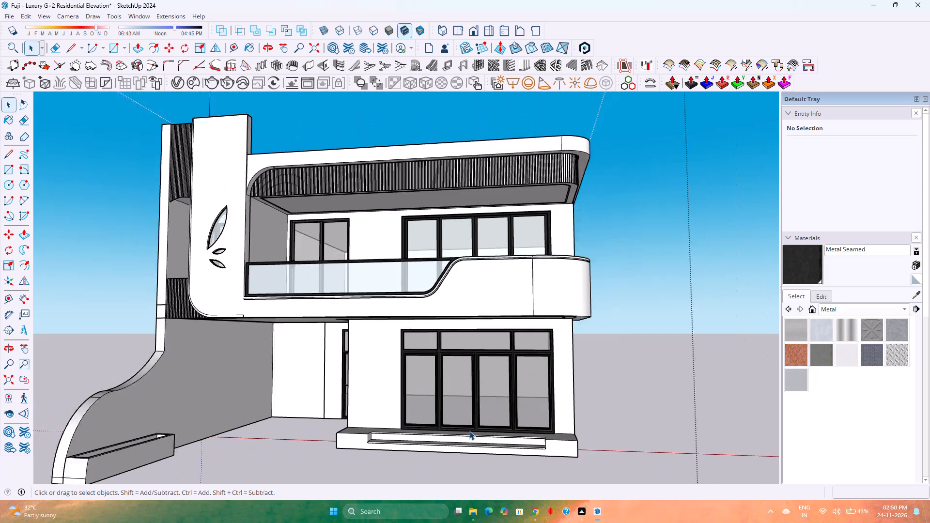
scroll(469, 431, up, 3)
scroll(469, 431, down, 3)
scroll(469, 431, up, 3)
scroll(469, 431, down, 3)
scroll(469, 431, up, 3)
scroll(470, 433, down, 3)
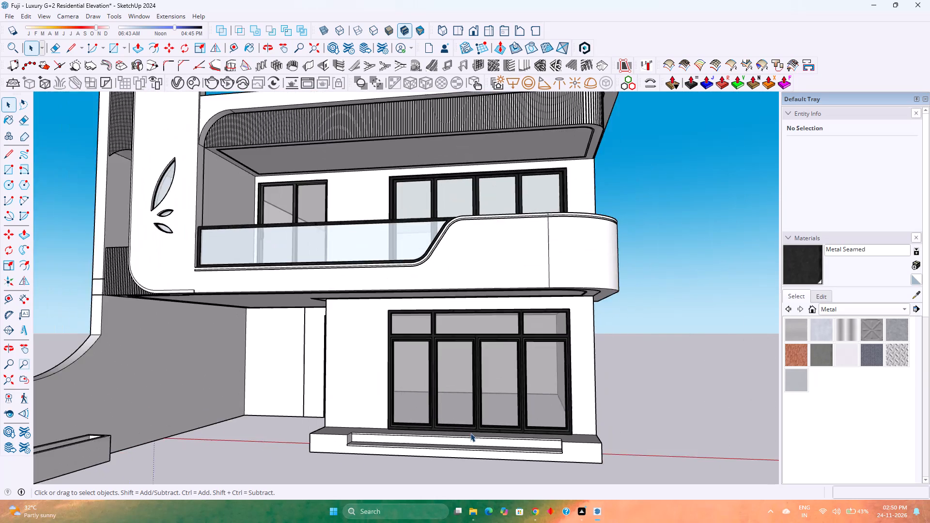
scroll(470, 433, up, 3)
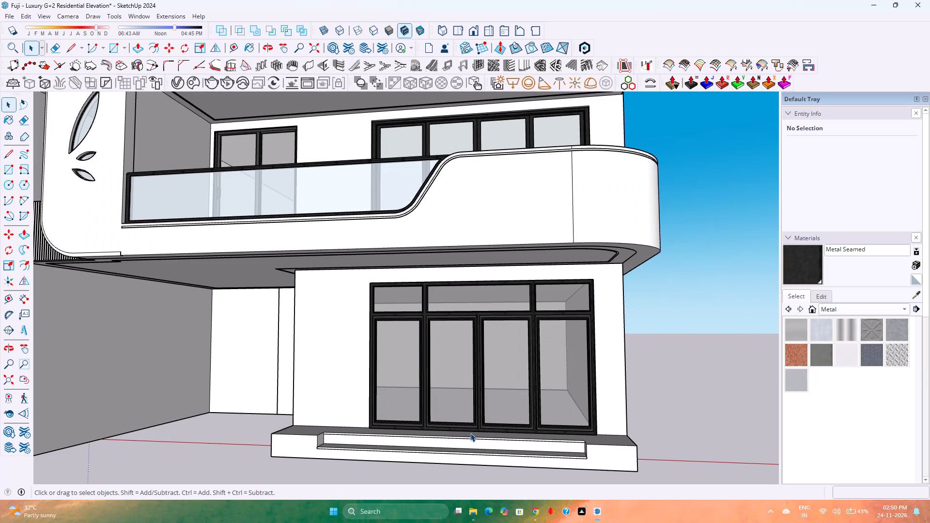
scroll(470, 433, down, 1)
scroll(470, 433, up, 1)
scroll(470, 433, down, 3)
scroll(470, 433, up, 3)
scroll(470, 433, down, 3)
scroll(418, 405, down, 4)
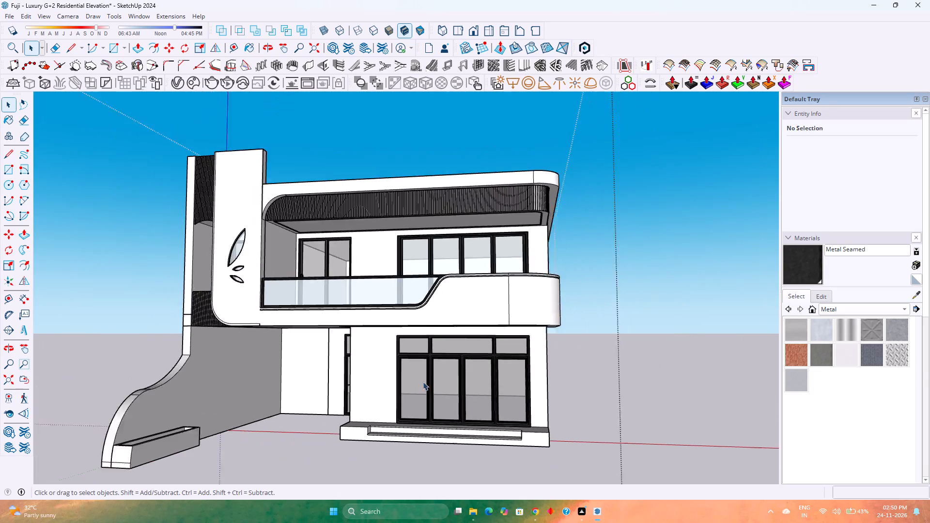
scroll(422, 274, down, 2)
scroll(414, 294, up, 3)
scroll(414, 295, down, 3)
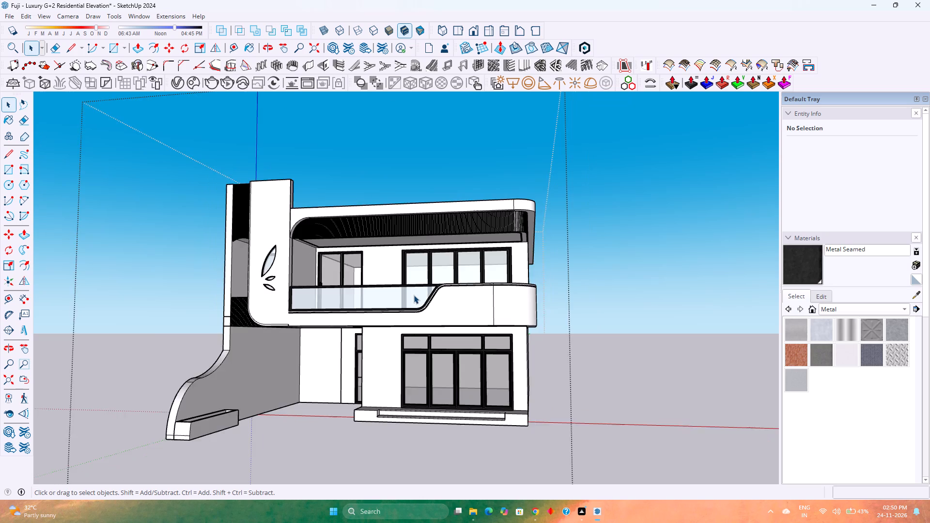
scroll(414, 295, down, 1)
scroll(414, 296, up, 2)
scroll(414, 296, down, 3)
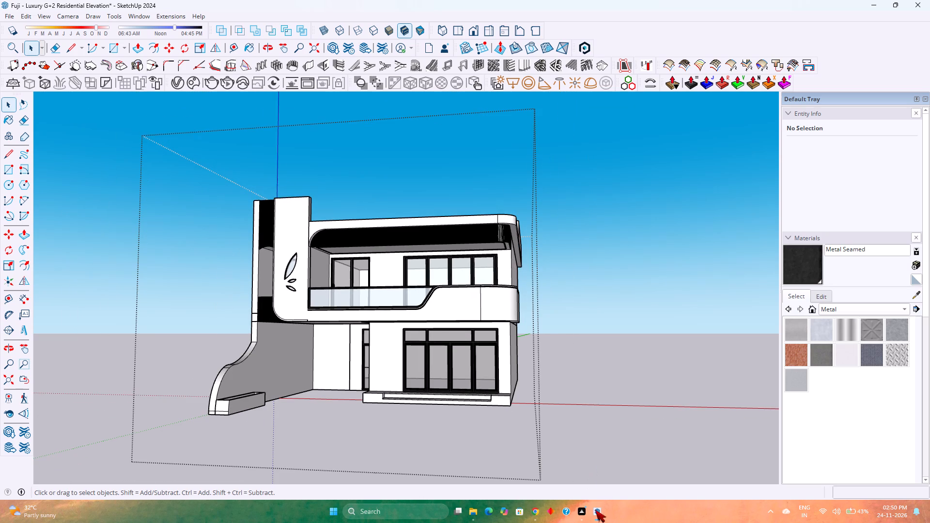
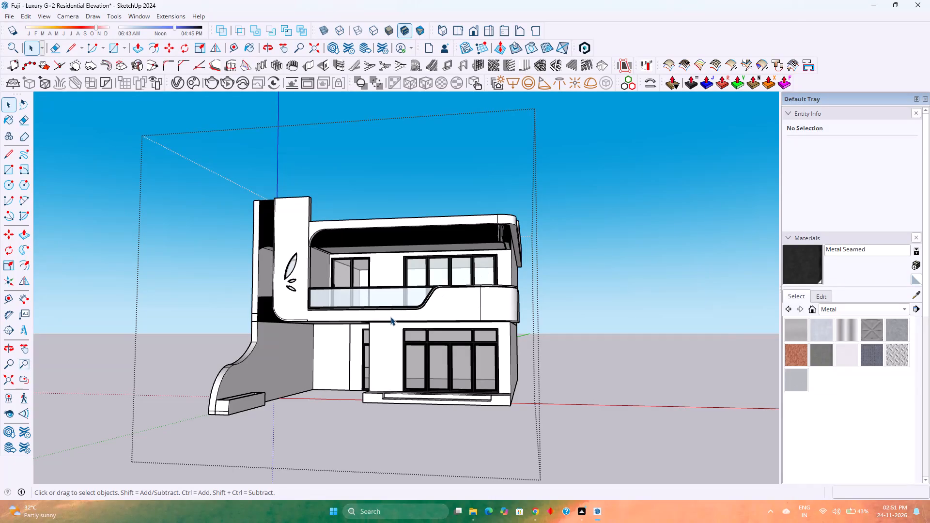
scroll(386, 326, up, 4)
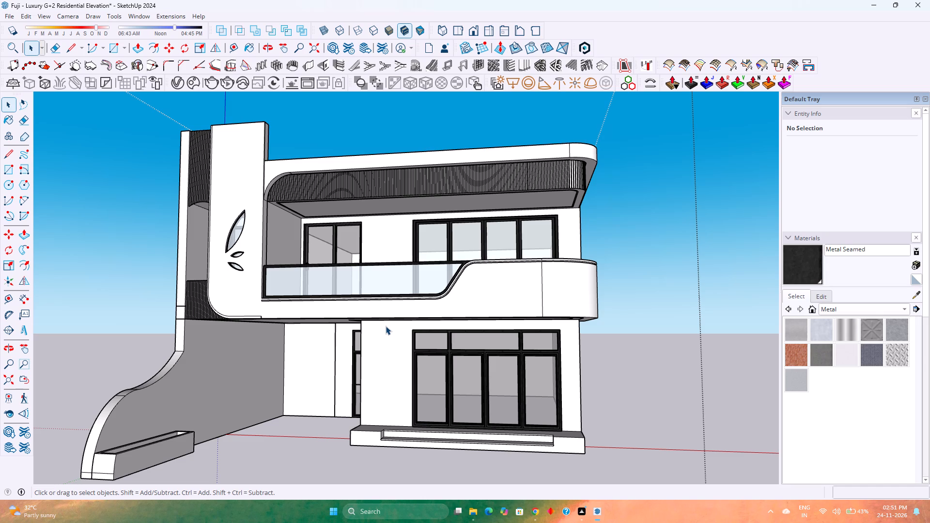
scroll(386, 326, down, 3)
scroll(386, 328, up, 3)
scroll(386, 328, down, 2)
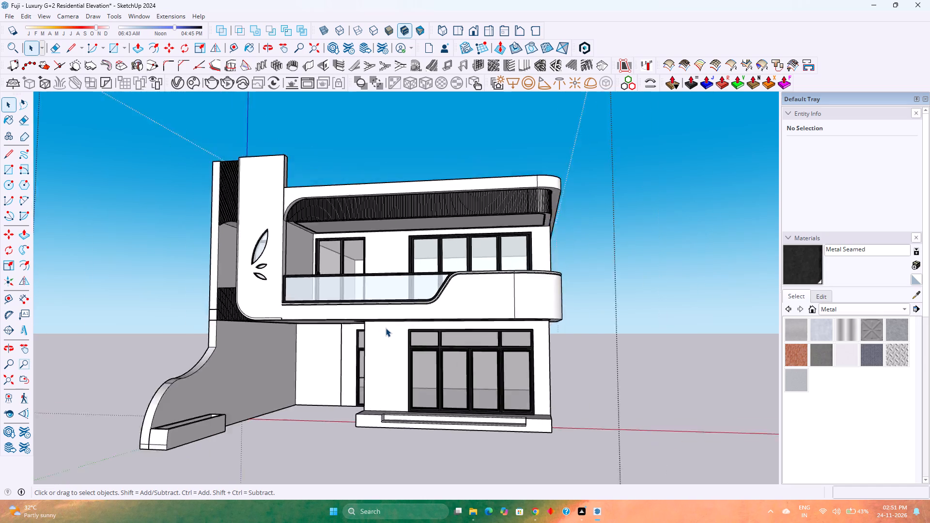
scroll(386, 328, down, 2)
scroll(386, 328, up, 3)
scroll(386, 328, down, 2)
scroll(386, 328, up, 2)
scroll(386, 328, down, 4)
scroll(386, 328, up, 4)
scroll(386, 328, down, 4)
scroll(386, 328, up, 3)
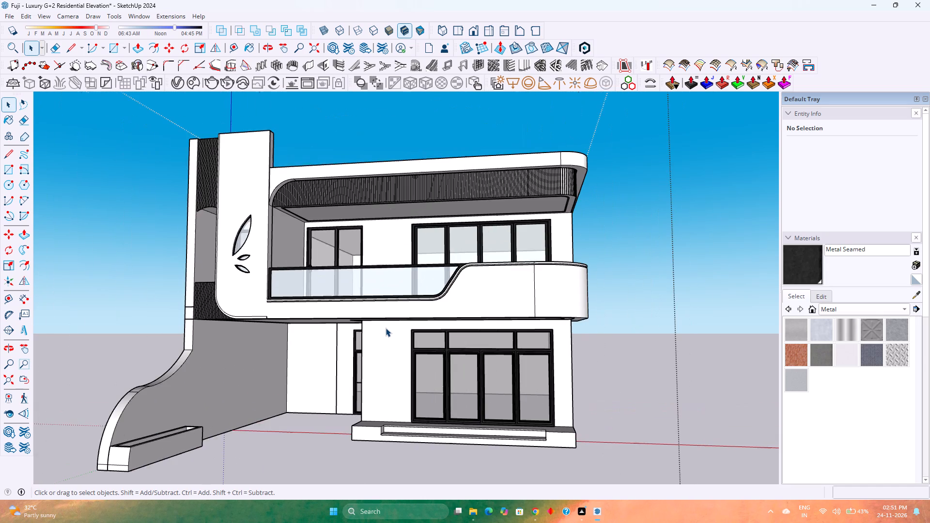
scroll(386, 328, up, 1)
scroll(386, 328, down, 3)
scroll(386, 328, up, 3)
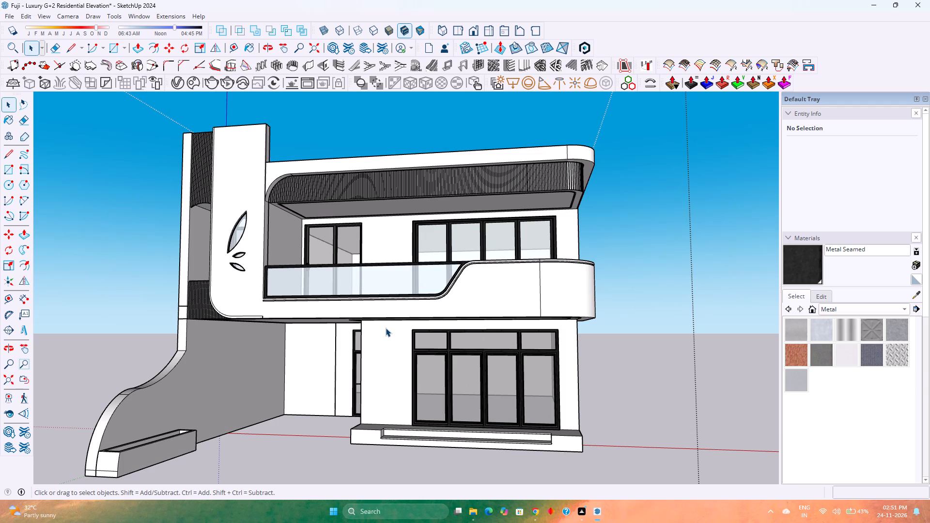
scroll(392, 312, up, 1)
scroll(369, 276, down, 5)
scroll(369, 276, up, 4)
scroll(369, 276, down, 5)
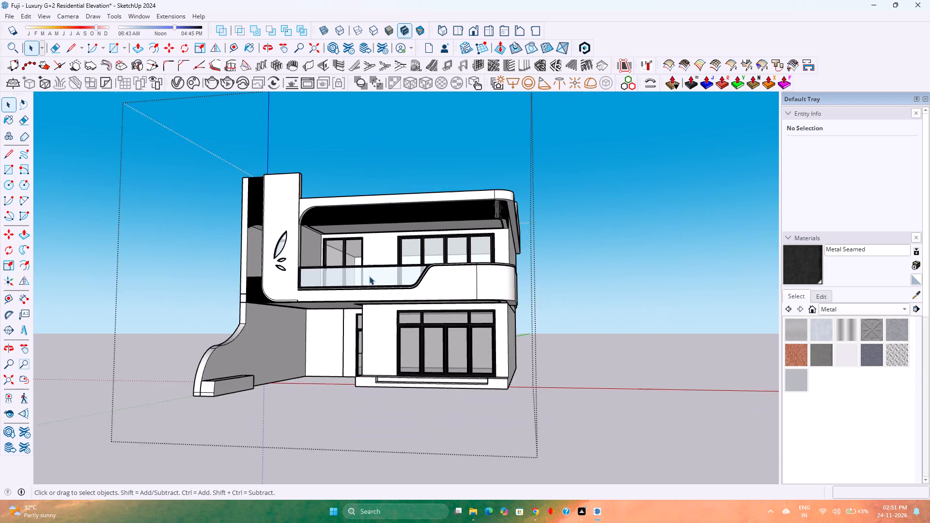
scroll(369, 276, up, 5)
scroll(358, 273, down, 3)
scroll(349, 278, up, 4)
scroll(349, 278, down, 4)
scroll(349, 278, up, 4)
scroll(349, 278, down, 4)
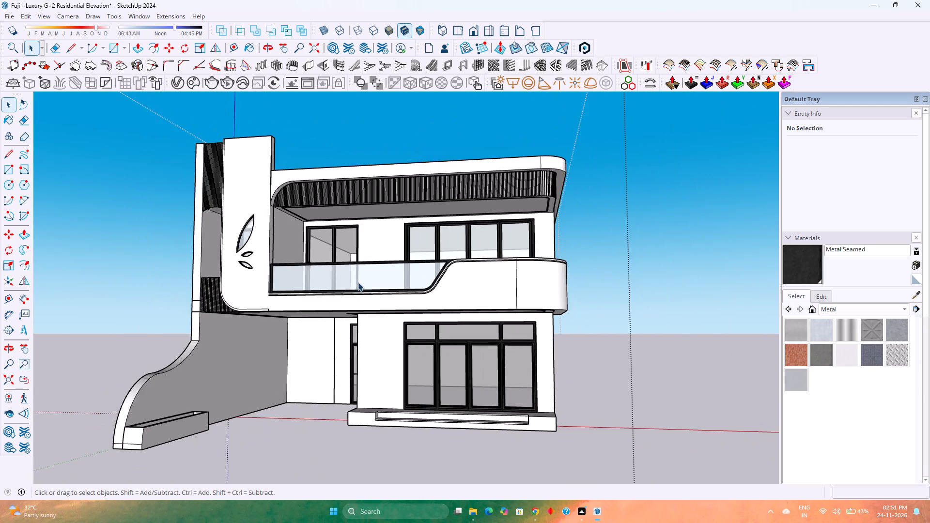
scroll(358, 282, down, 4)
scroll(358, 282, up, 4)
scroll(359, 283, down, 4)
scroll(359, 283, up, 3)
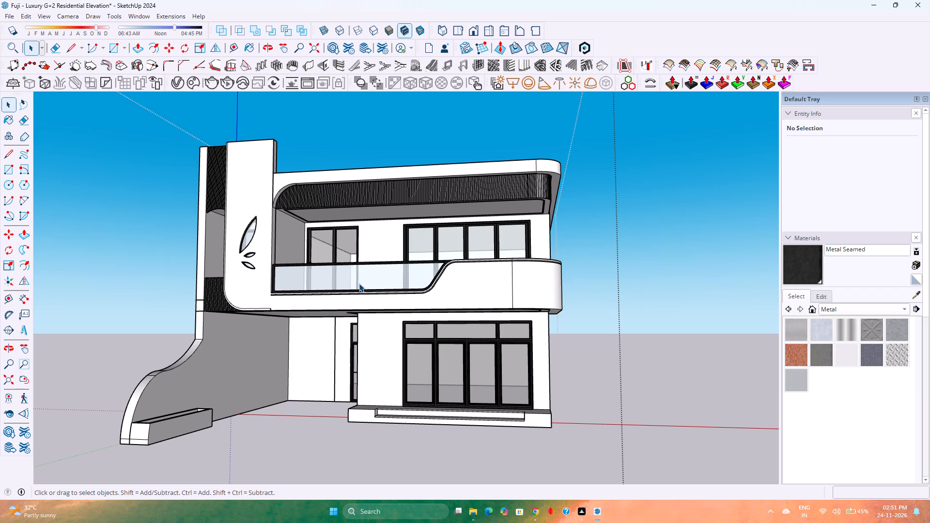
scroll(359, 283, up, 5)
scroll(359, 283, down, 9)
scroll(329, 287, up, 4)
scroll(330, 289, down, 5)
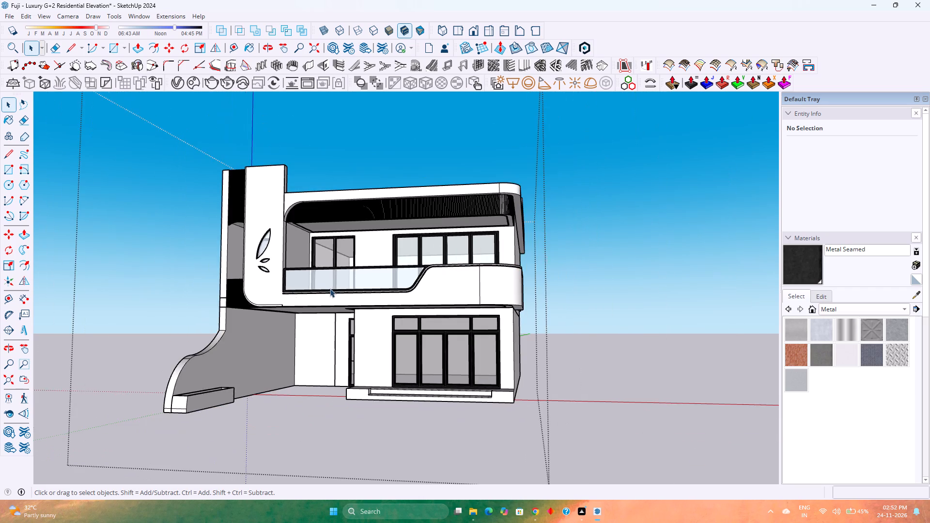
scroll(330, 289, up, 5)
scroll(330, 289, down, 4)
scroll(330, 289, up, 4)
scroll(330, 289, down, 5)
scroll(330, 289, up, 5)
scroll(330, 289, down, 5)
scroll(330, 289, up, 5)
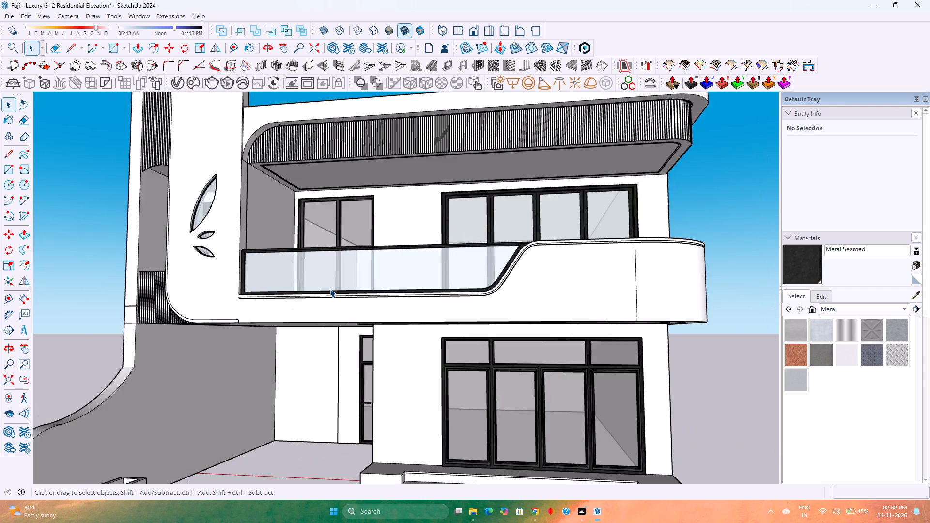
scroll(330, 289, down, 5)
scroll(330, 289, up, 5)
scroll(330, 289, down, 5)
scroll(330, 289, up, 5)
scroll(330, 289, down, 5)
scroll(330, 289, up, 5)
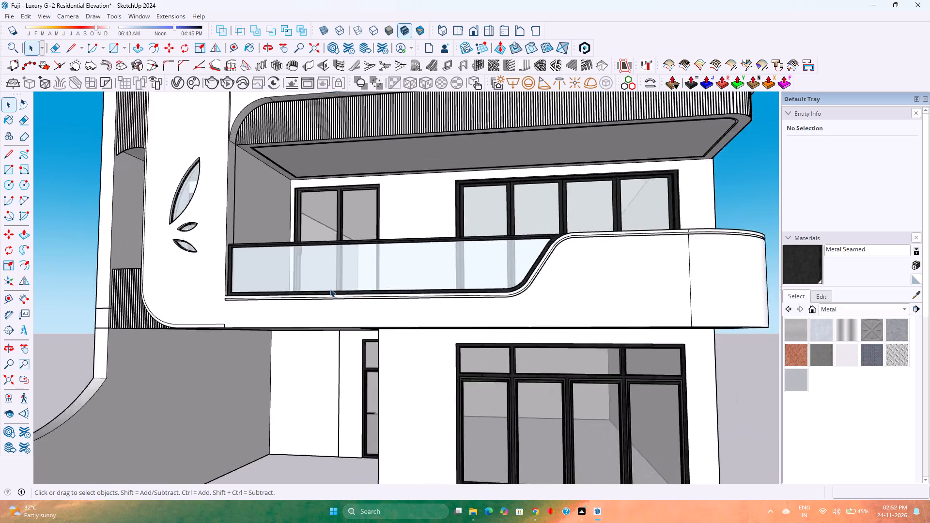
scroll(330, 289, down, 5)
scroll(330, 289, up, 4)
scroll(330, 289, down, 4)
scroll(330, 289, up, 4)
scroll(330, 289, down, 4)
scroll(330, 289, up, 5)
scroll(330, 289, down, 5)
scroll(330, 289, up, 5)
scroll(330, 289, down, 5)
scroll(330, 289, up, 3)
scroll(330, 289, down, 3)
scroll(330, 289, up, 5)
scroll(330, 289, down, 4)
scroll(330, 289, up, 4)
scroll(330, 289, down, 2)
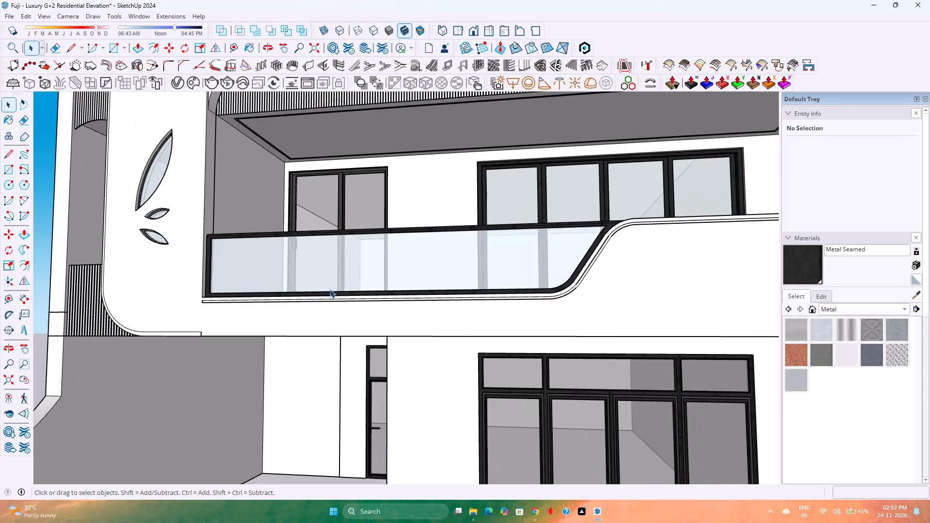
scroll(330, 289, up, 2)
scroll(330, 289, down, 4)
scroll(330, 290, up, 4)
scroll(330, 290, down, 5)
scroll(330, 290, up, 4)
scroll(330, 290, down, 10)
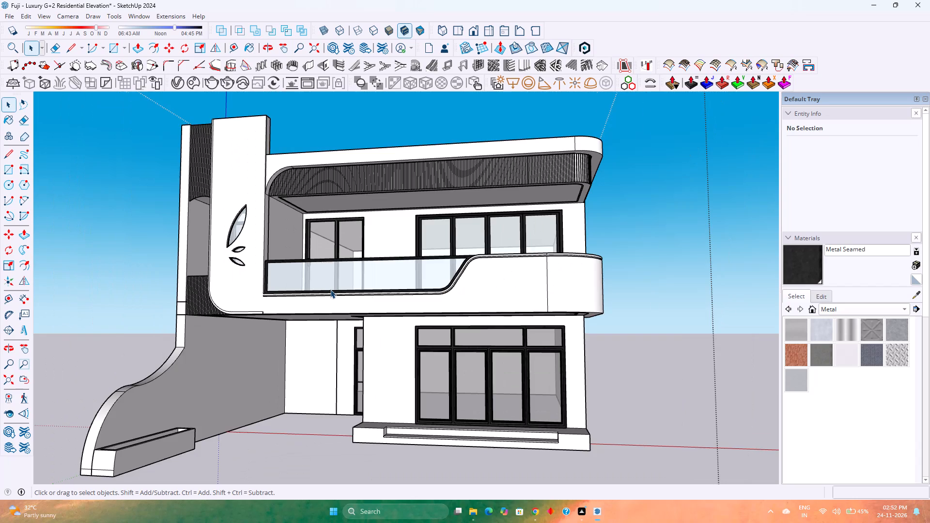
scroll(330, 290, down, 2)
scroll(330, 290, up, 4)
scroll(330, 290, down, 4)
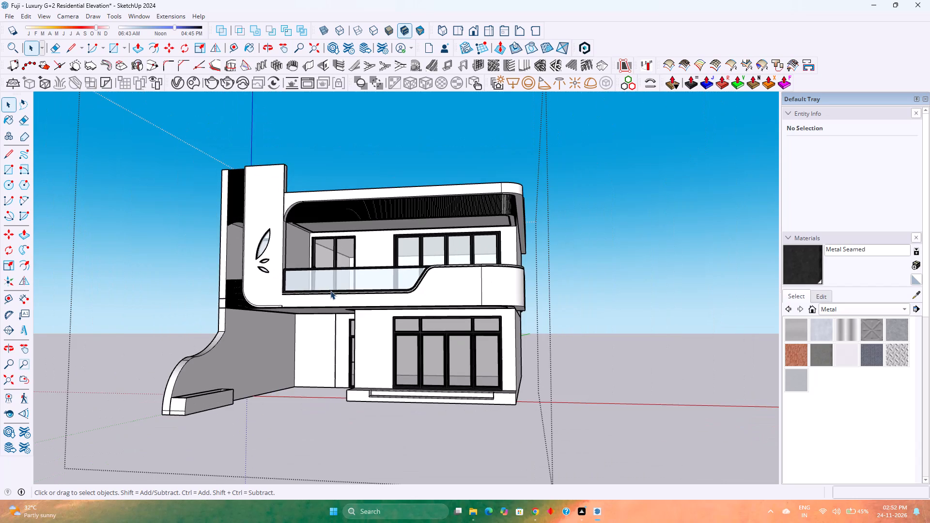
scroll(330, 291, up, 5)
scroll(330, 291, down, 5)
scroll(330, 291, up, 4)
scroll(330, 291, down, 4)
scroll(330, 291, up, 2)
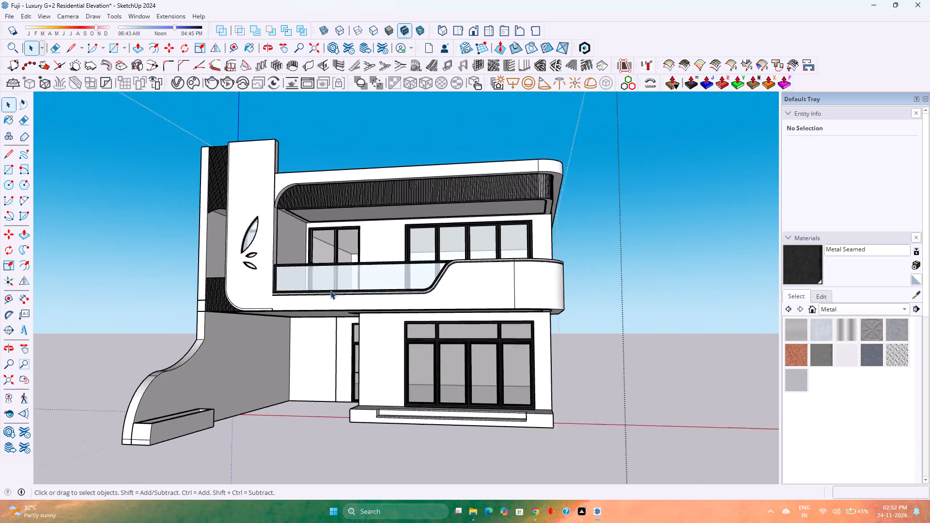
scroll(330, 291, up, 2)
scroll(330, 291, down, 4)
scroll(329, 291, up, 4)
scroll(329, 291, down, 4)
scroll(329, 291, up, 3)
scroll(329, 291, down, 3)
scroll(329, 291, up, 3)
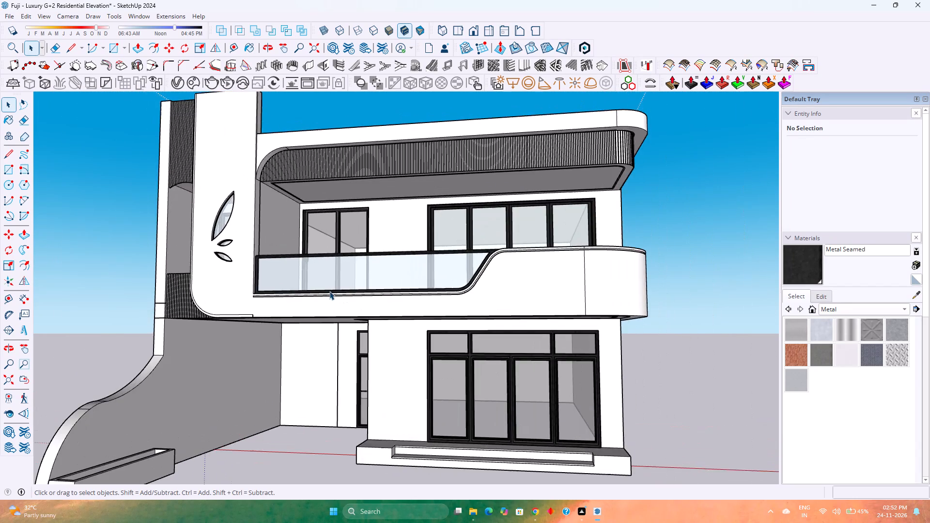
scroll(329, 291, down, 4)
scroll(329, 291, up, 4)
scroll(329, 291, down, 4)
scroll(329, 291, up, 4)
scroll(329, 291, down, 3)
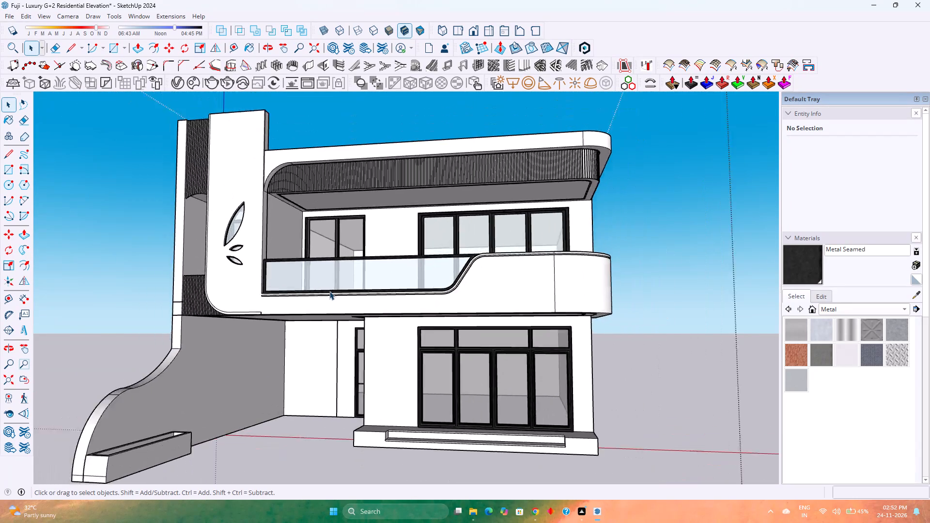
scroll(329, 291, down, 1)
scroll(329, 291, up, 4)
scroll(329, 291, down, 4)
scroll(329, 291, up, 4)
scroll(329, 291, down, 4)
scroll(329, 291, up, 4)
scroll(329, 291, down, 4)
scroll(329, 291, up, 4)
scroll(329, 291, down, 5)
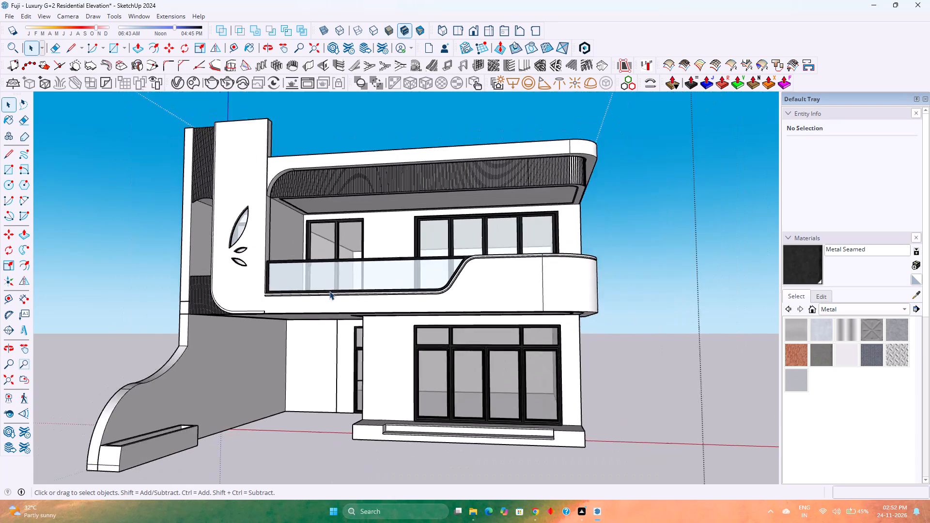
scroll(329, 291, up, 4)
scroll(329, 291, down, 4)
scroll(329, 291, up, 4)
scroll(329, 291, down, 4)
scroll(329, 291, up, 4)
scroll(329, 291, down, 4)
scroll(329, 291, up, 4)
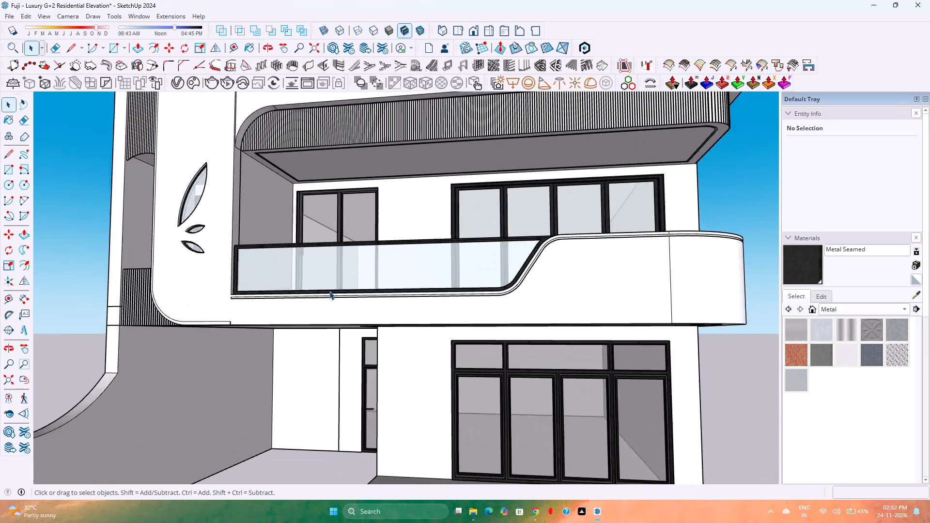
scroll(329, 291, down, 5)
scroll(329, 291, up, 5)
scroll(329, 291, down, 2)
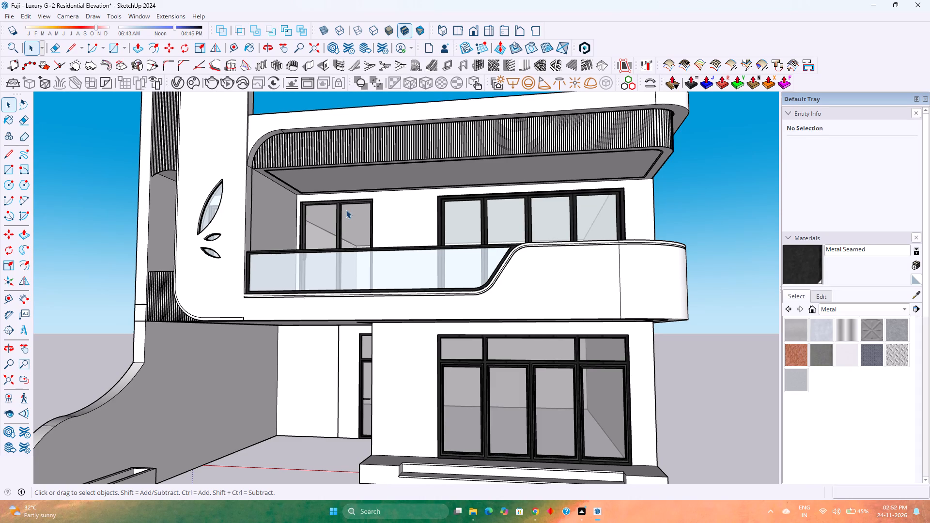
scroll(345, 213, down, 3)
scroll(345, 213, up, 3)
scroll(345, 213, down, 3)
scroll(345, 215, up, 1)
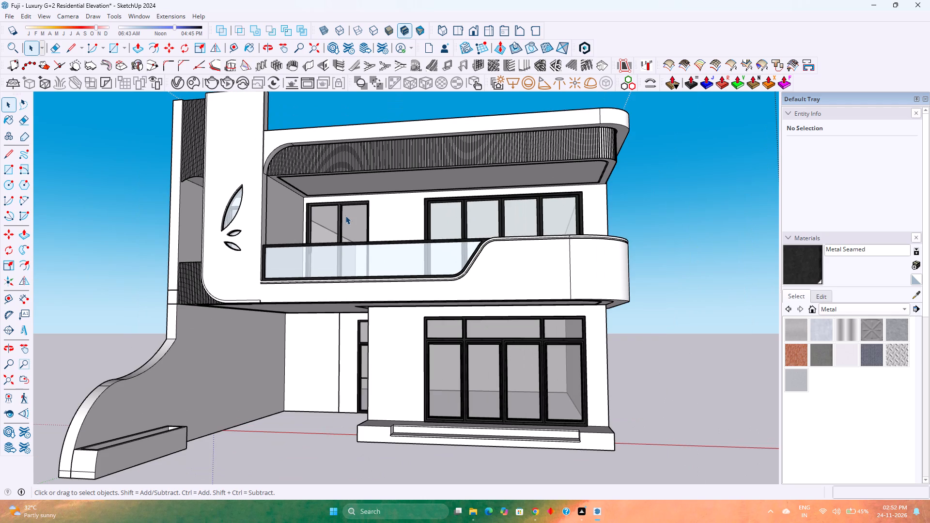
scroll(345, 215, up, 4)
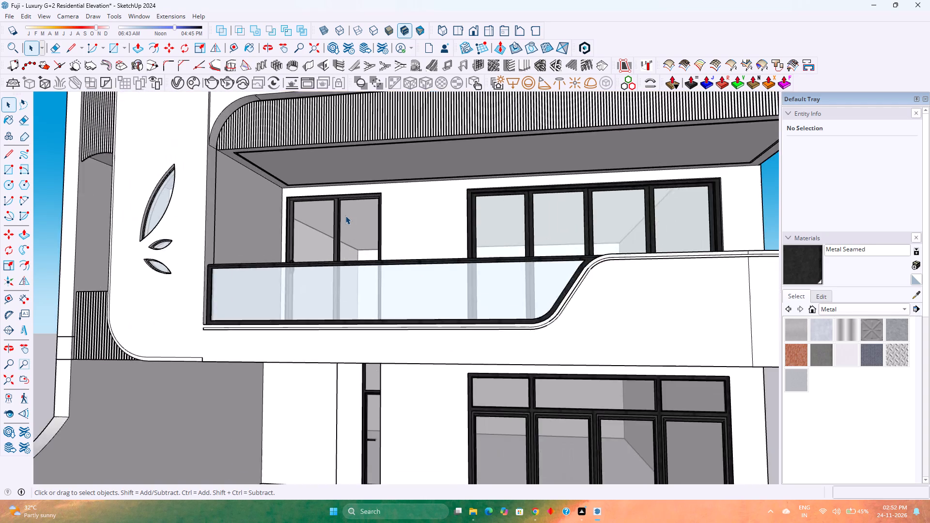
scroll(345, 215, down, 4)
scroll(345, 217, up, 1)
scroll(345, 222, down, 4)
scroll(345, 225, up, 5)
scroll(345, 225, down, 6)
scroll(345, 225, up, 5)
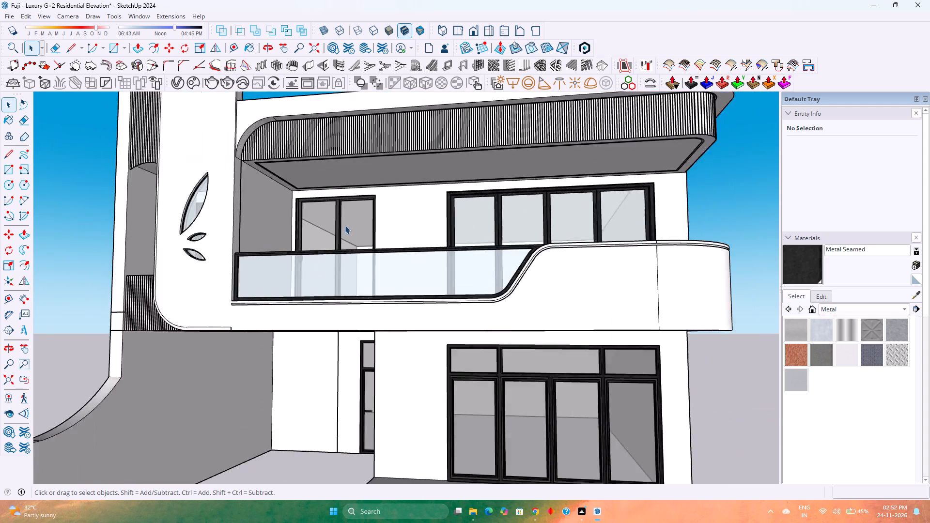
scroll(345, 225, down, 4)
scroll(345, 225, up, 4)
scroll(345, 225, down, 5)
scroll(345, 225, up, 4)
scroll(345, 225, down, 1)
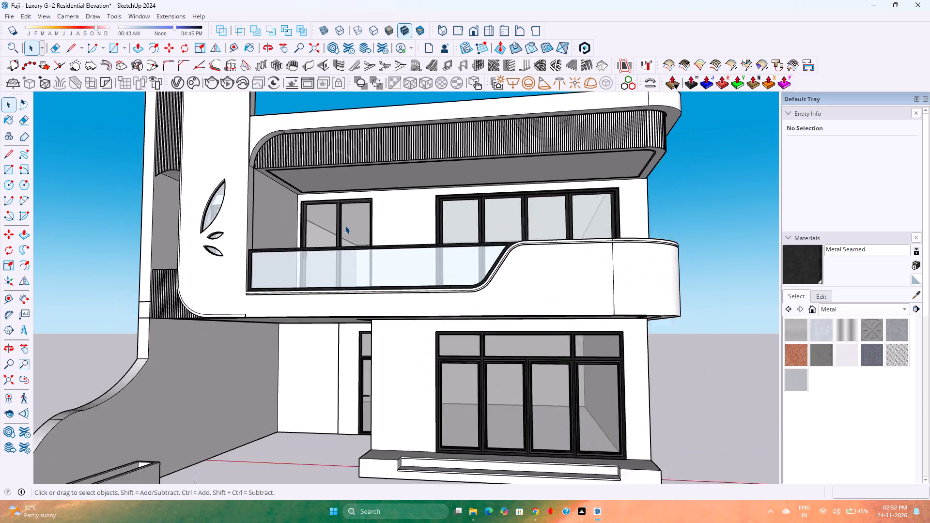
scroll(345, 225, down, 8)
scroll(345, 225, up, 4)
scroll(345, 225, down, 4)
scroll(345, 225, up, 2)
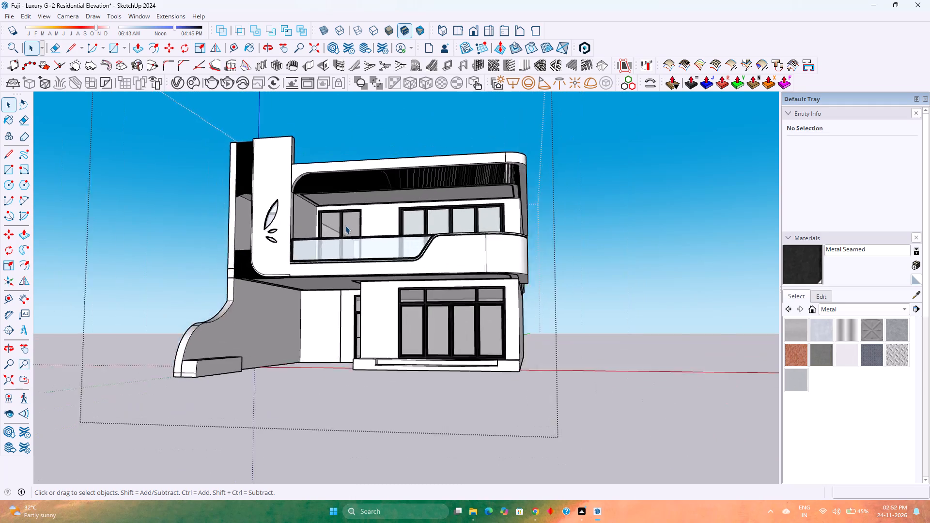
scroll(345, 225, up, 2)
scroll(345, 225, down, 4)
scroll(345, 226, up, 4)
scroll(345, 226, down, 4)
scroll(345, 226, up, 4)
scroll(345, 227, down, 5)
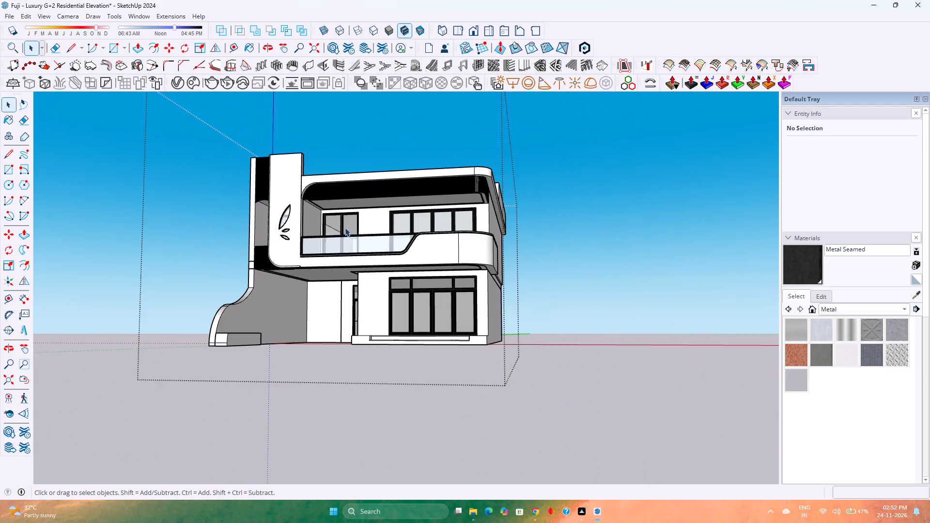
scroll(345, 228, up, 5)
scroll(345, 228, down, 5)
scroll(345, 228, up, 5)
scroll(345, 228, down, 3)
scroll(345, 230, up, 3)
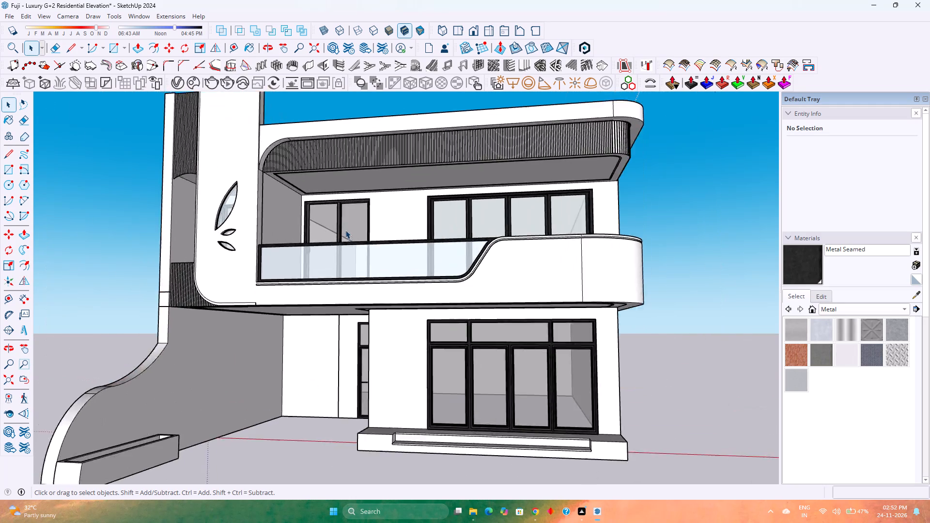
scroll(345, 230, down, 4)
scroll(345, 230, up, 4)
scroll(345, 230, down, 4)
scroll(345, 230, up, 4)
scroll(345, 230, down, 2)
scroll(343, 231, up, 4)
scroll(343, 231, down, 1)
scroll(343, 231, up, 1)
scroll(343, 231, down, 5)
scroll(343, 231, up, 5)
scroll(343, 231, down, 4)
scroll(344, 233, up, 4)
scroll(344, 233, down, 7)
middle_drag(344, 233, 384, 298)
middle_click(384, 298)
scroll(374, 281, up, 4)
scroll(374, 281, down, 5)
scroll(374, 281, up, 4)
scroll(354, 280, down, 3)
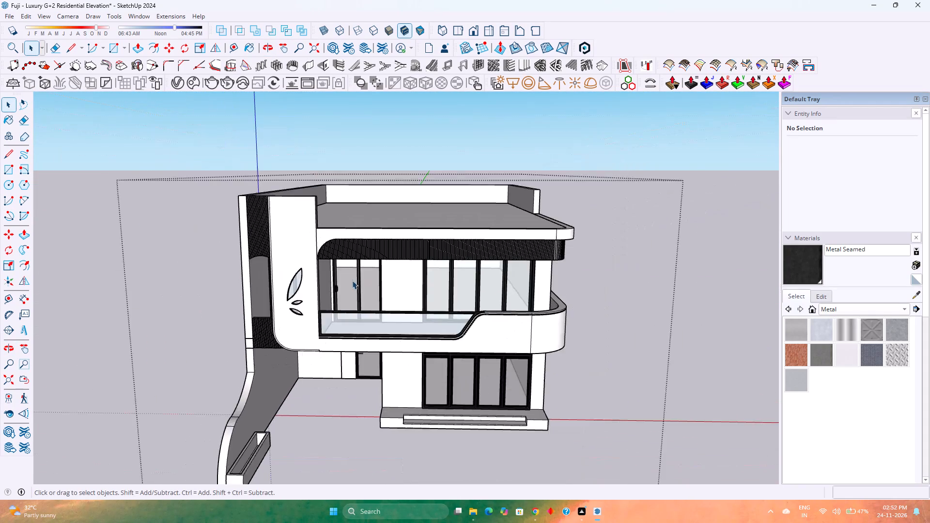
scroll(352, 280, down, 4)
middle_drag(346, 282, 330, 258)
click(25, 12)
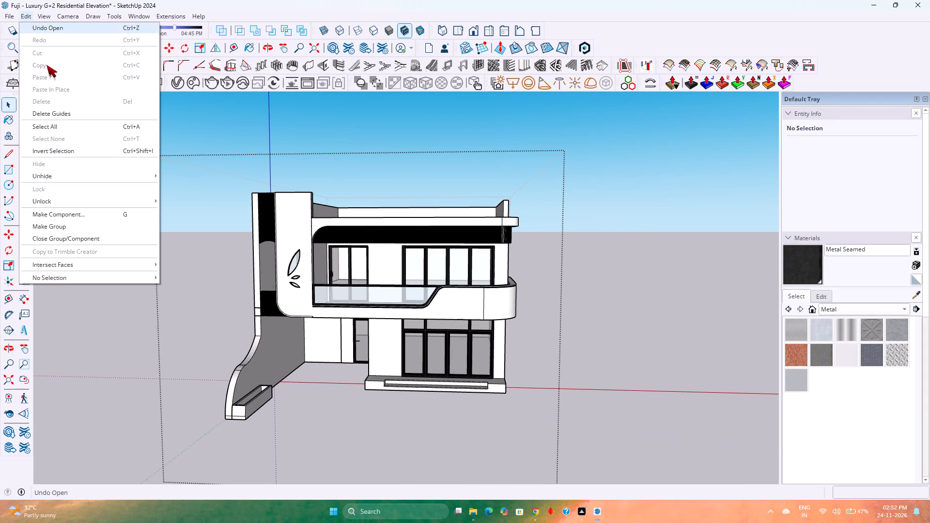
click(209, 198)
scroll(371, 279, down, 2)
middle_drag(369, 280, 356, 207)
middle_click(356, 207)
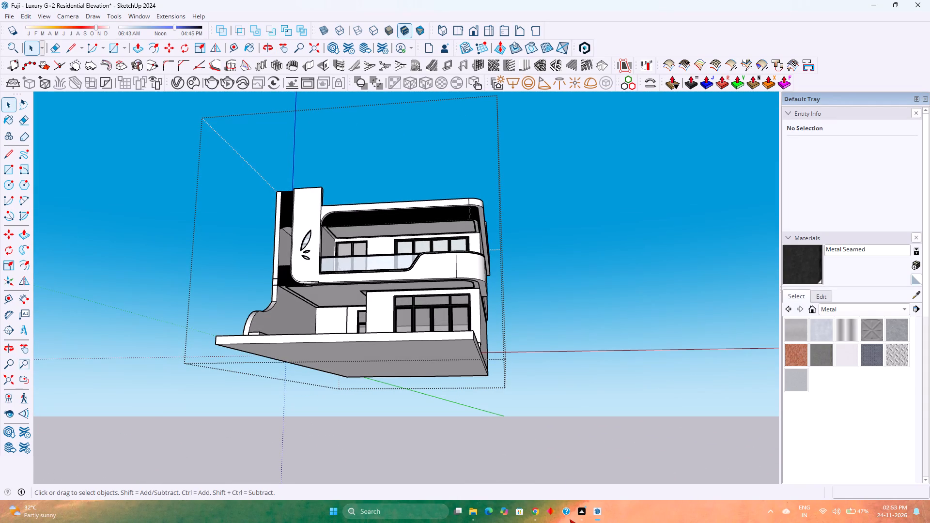
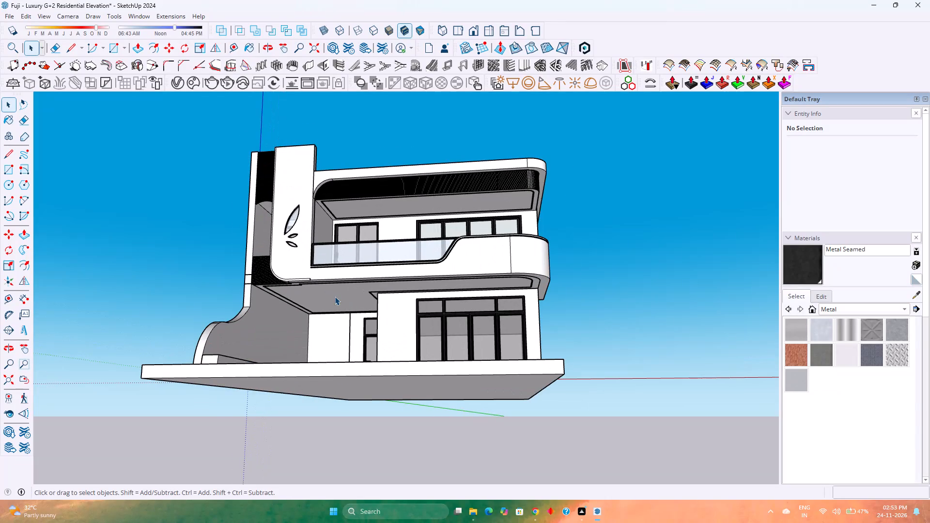
Open the front facade frame group, nested inside the house group, for editing.
scroll(335, 296, up, 1)
scroll(335, 296, down, 1)
middle_drag(399, 248, 370, 448)
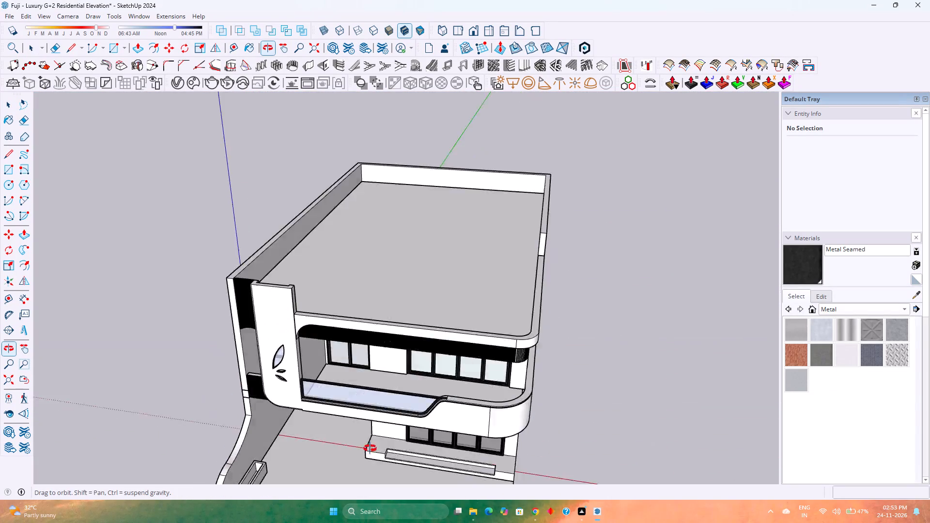
middle_drag(370, 448, 367, 455)
middle_click(367, 455)
middle_click(367, 455)
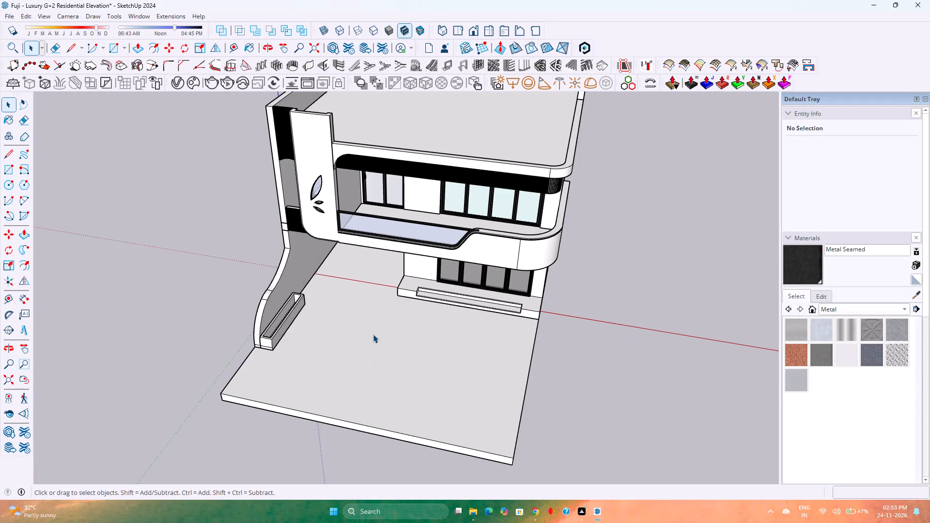
scroll(373, 334, down, 3)
middle_drag(375, 332, 328, 403)
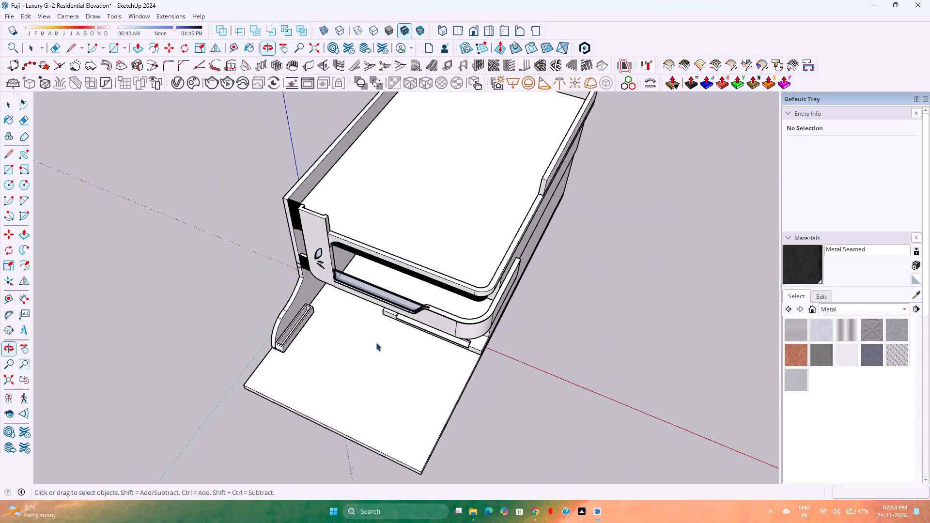
scroll(552, 225, up, 5)
double_click(429, 334)
scroll(428, 339, up, 4)
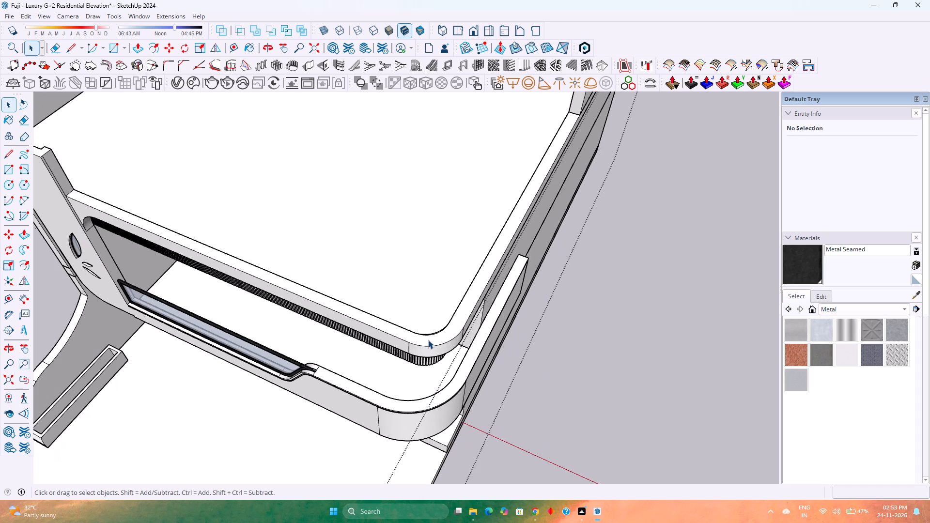
double_click(428, 340)
click(428, 340)
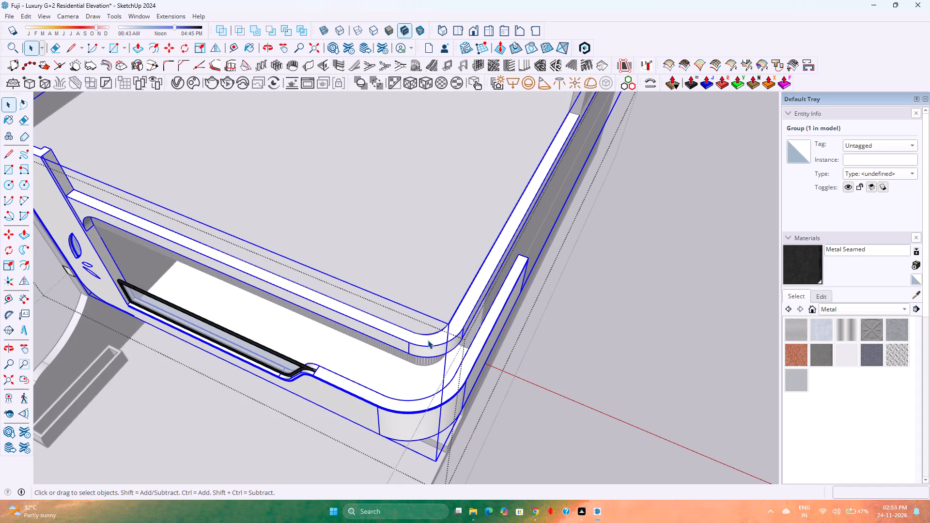
double_click(428, 340)
Draw a line across the roof parapet's top face where the side run meets the taller rear wall.
click(432, 342)
scroll(432, 342, up, 3)
scroll(432, 342, down, 2)
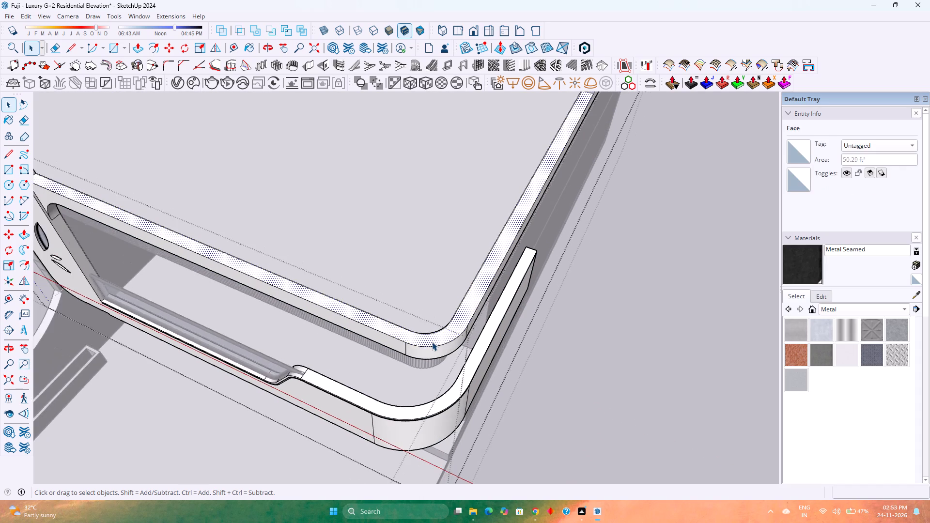
scroll(432, 342, down, 3)
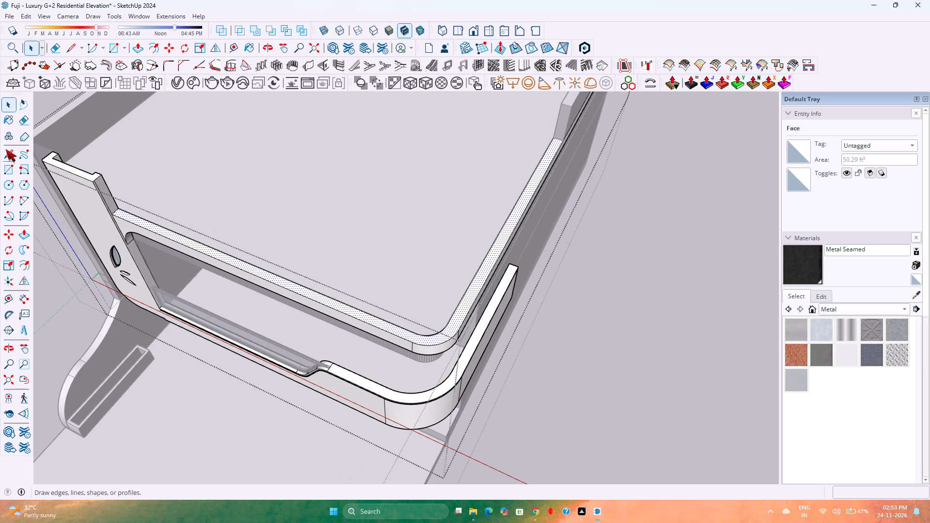
click(78, 47)
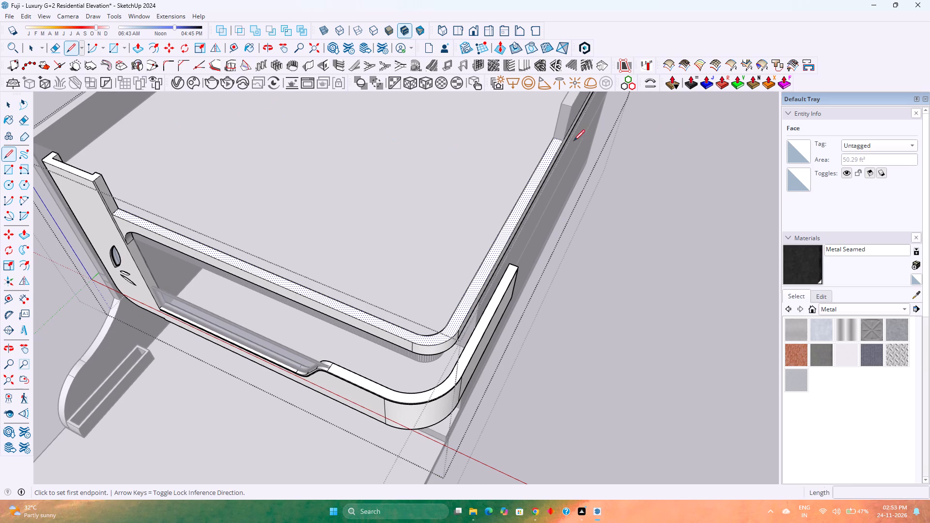
scroll(550, 142, up, 17)
click(586, 148)
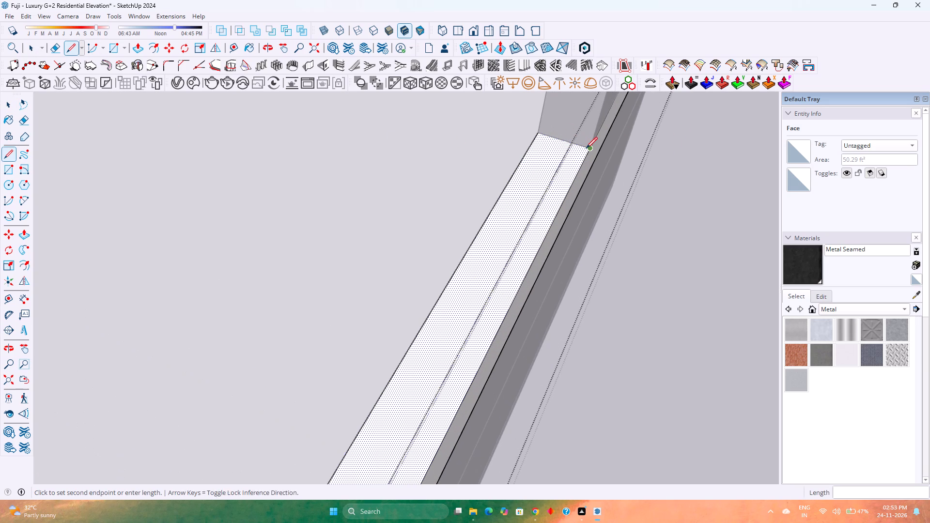
click(542, 134)
scroll(539, 152, down, 8)
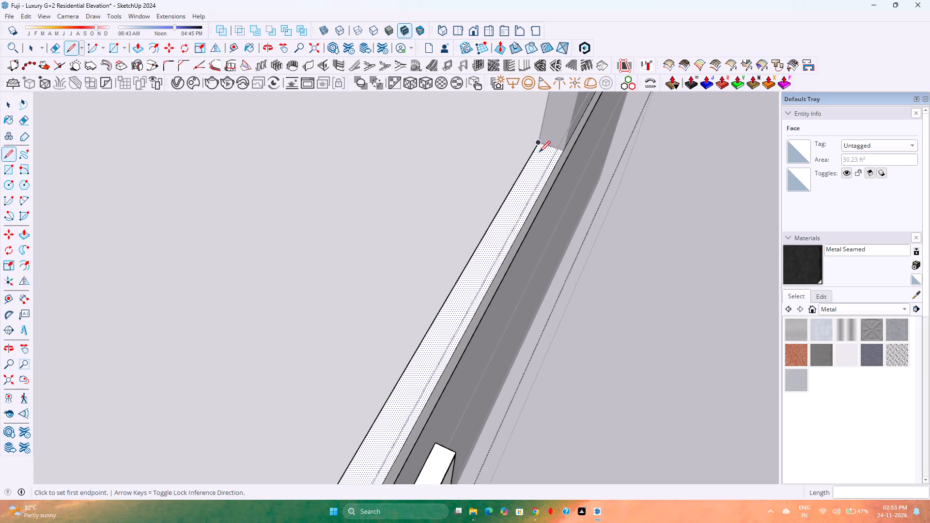
scroll(539, 152, down, 5)
key(space)
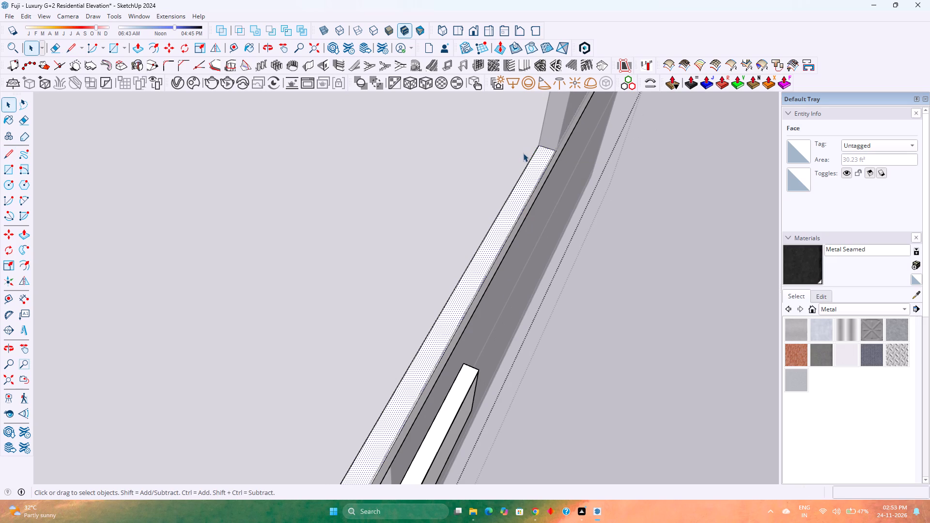
scroll(519, 191, down, 8)
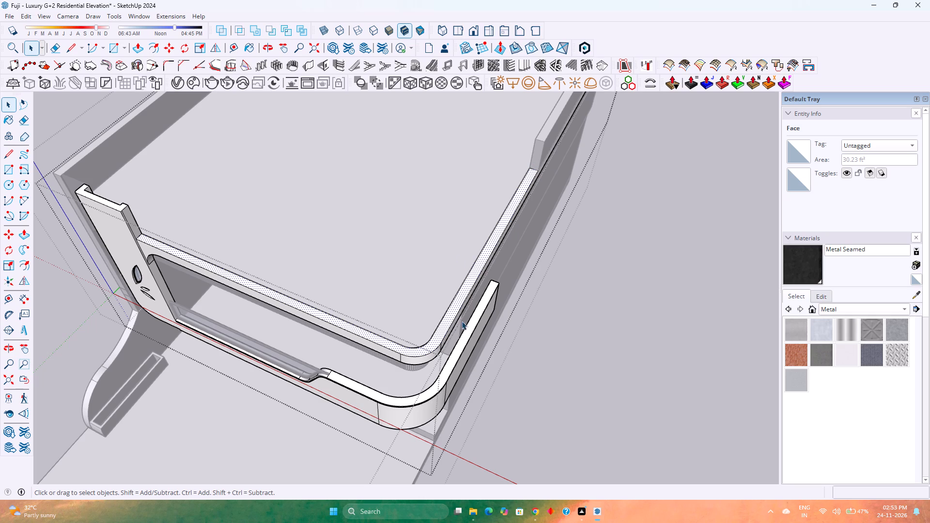
Offset the parapet top's outer front edge, corner arc and side edge inward by 2".
key(space)
scroll(436, 342, up, 3)
click(425, 357)
scroll(425, 357, up, 4)
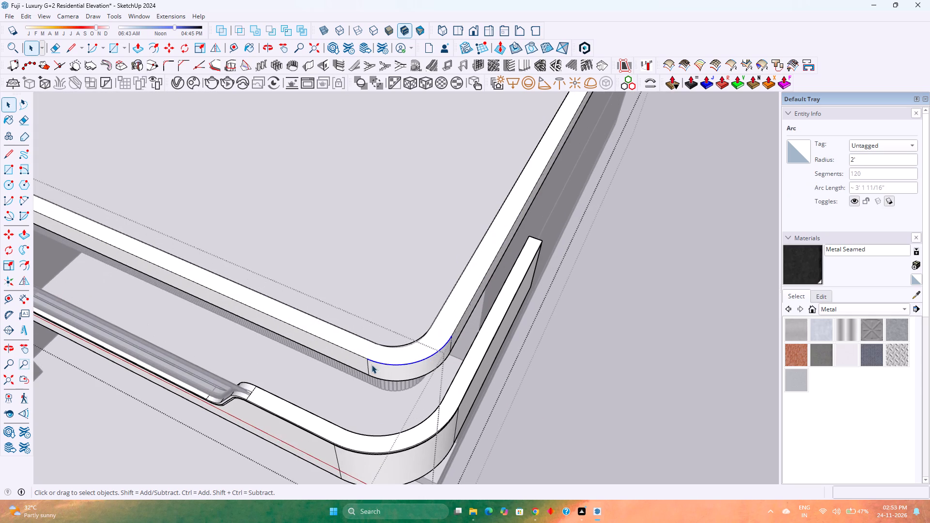
ctrl+click(360, 354)
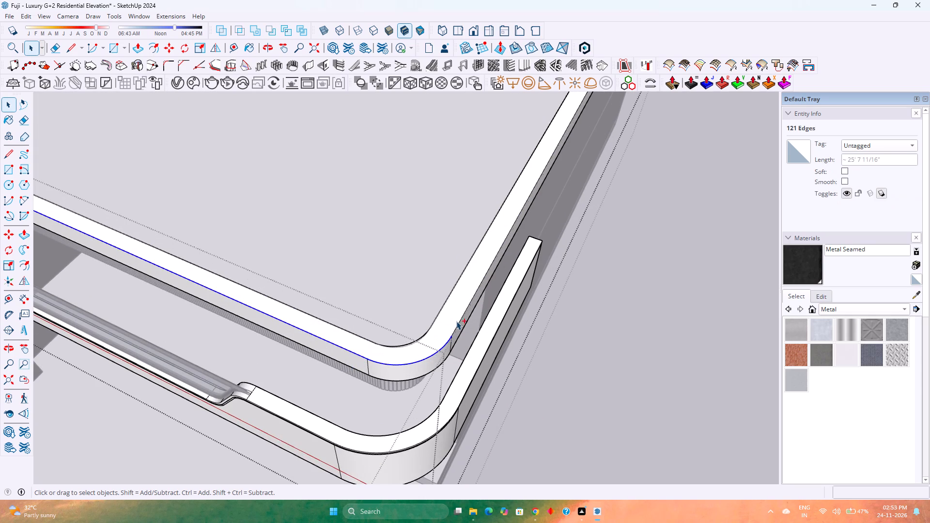
ctrl+click(459, 320)
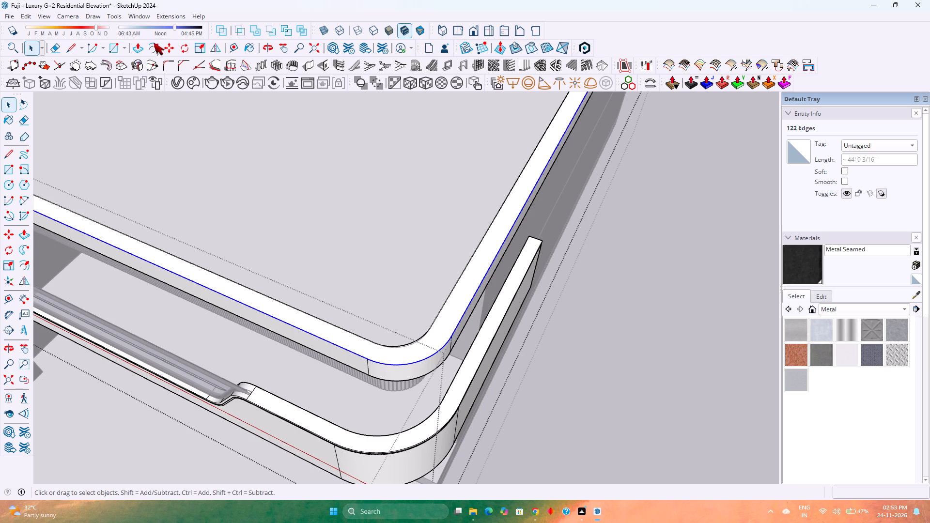
click(152, 45)
click(339, 350)
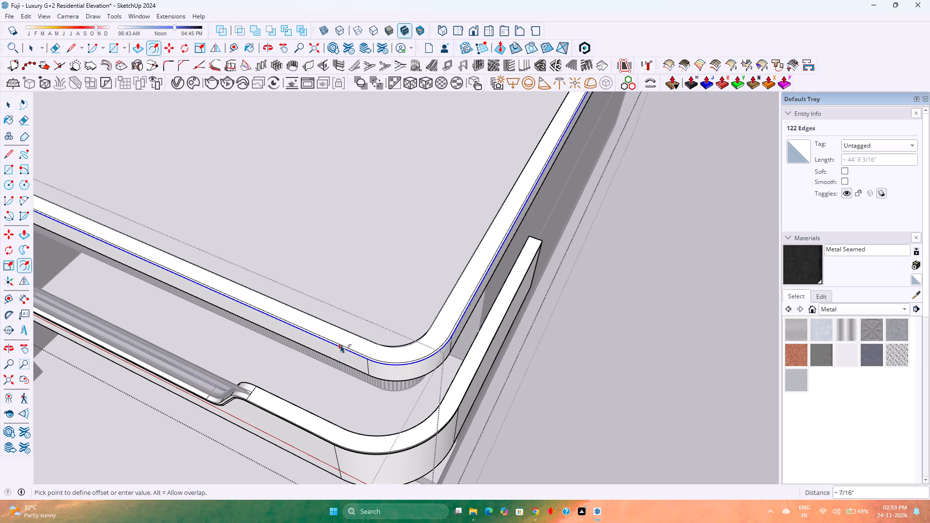
scroll(342, 343, up, 5)
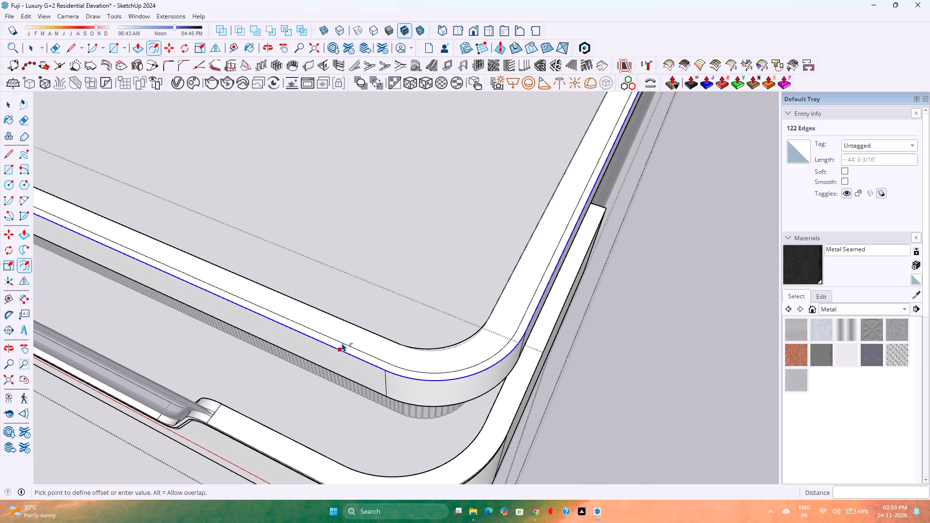
key(3)
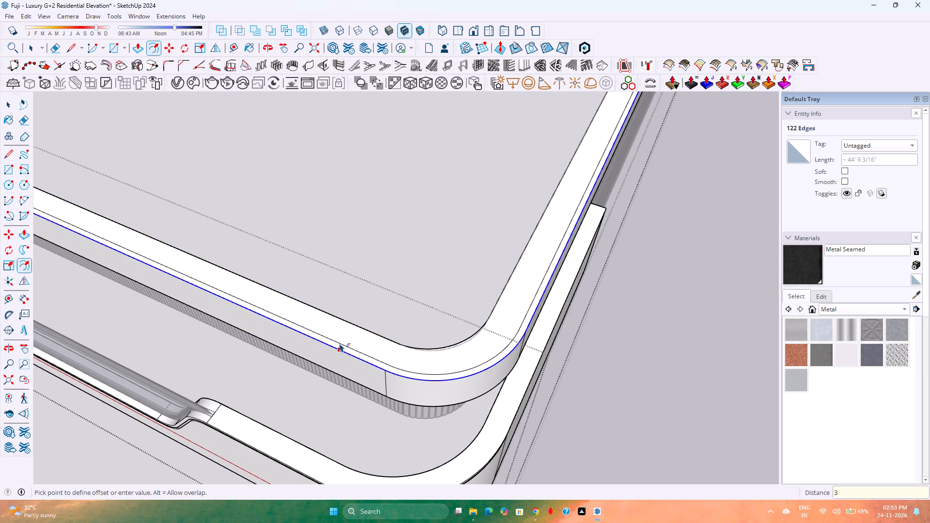
key(Return)
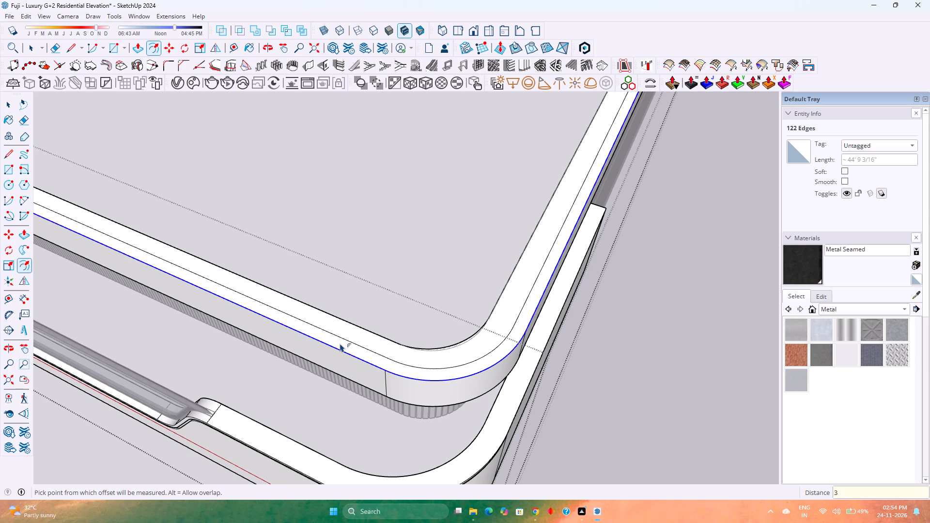
key(2)
key(Return)
Offset the same outer parapet edges inward by 4" as a second line.
click(341, 355)
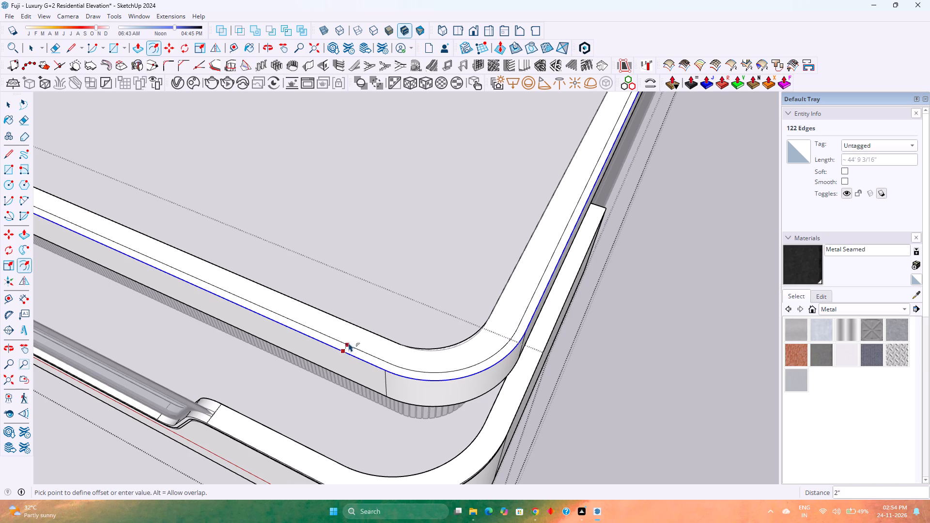
key(4)
key(Return)
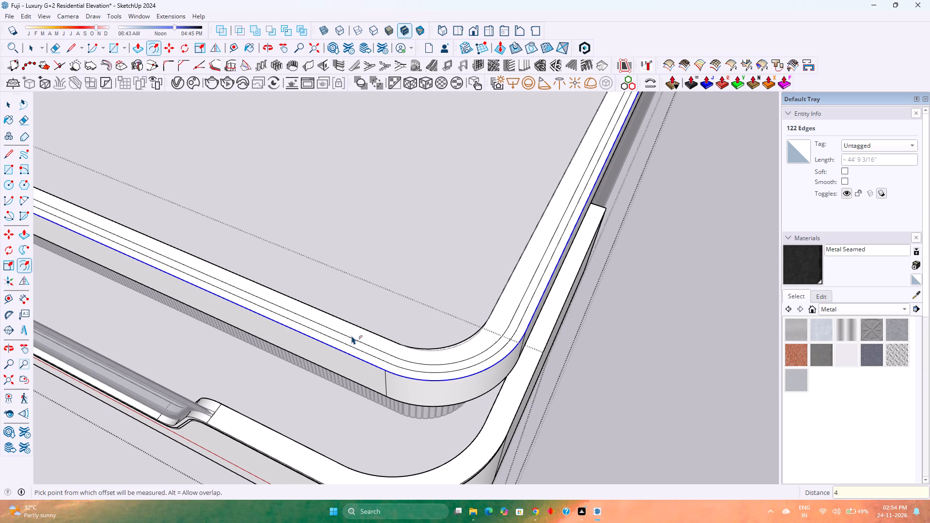
key(space)
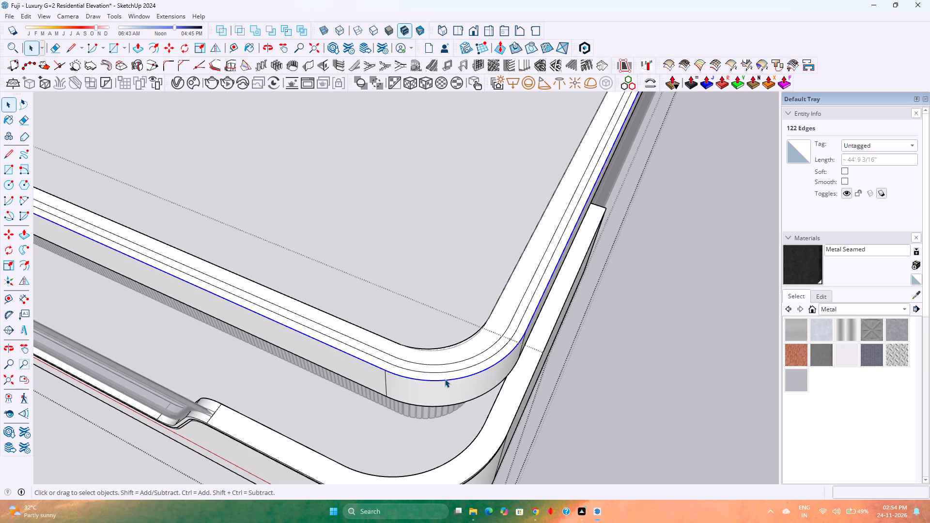
Copy the narrow strip face between the two offset lines 25' along the red axis, clear of the house.
scroll(409, 369, up, 1)
scroll(409, 369, down, 4)
scroll(426, 364, up, 4)
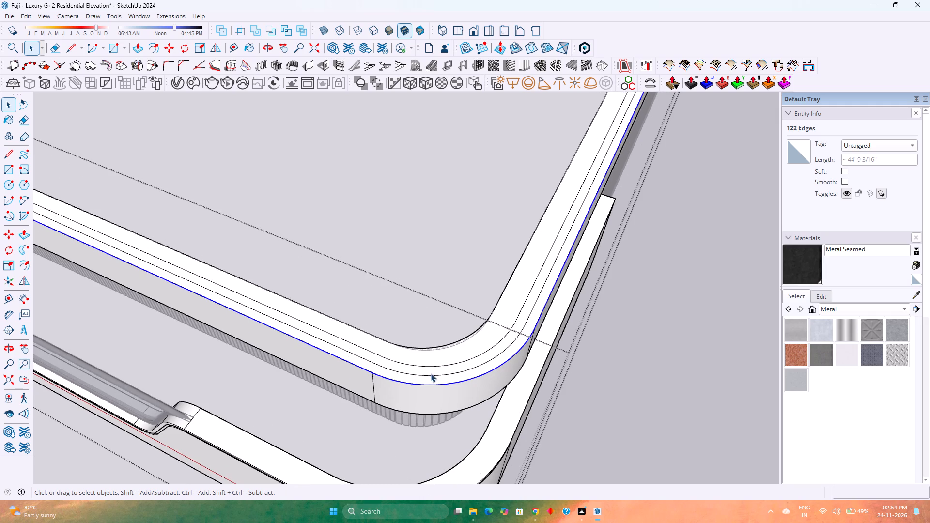
click(436, 369)
scroll(436, 369, up, 3)
scroll(436, 369, down, 10)
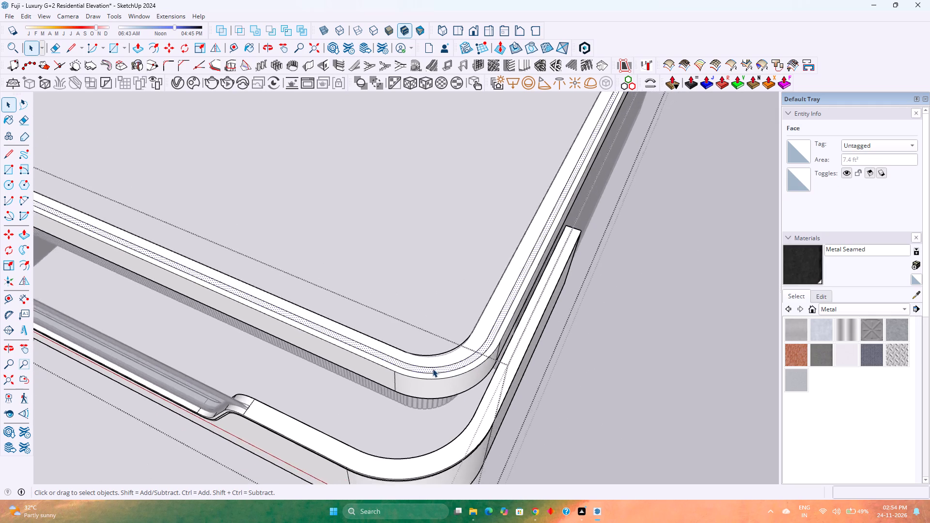
scroll(433, 369, down, 9)
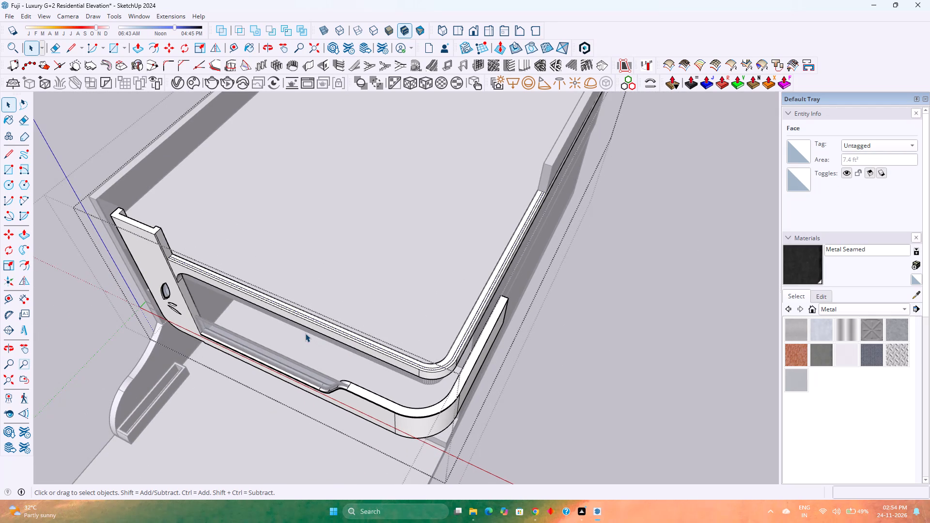
key(m)
scroll(170, 258, up, 18)
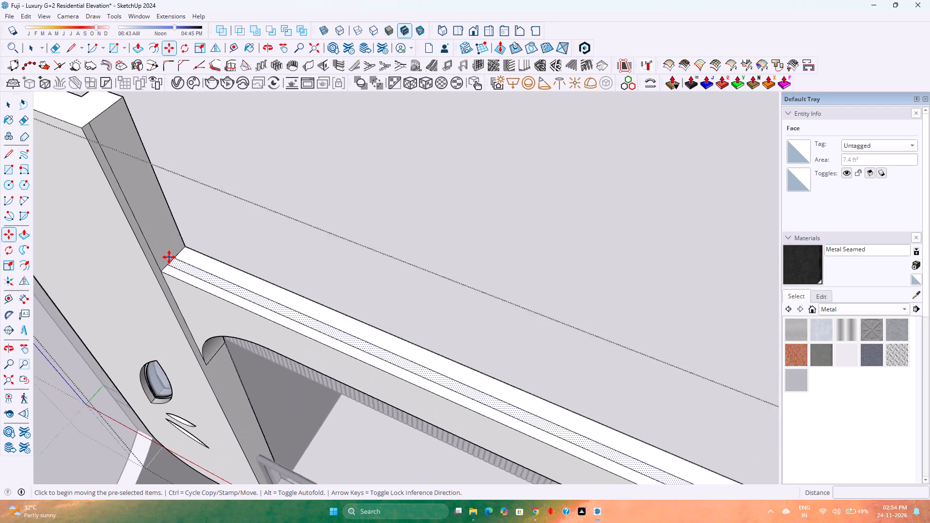
click(165, 264)
scroll(170, 268, down, 9)
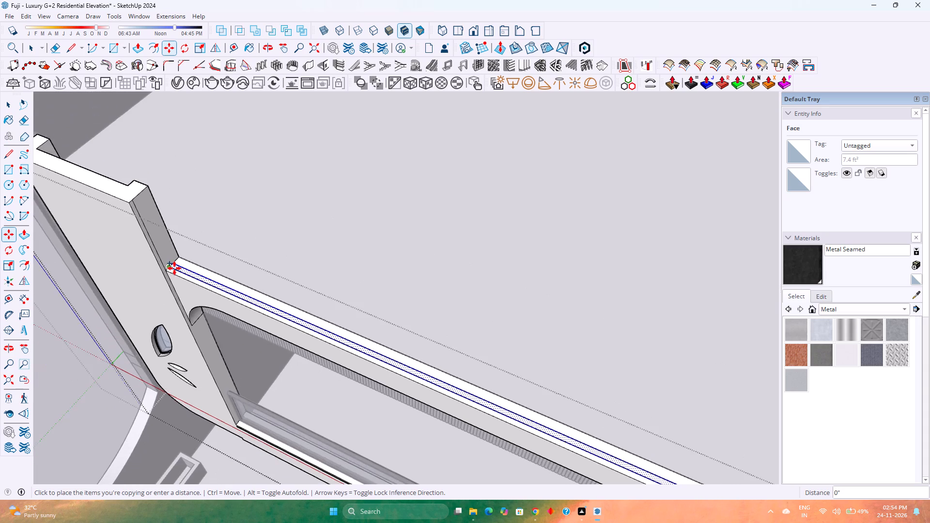
scroll(174, 268, down, 13)
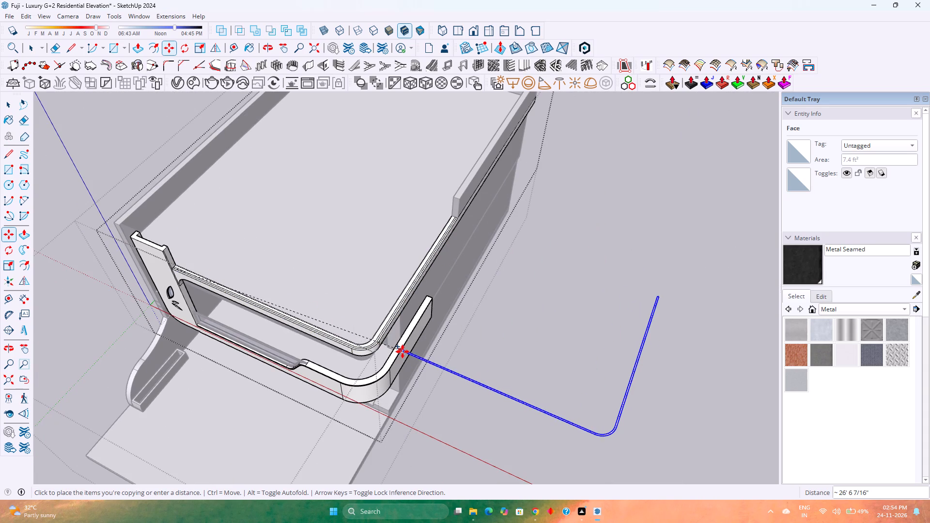
key(Right)
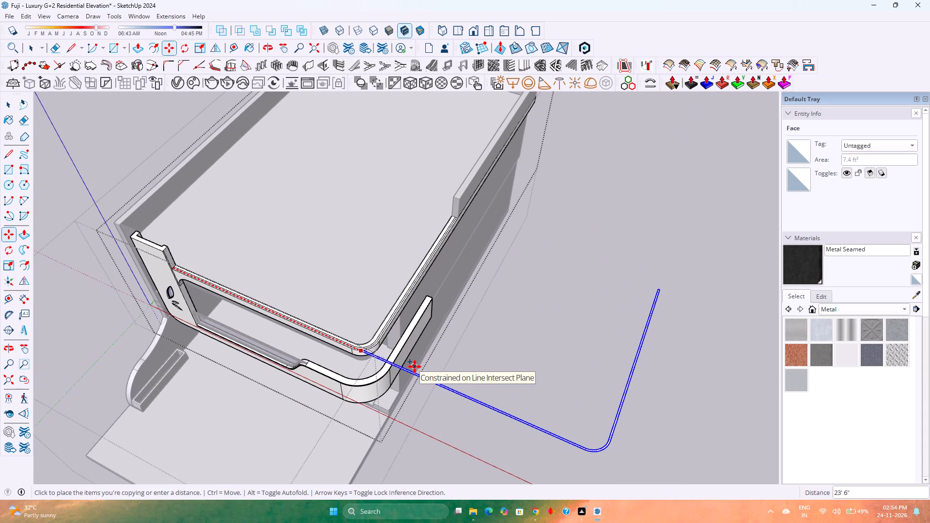
key(2)
key(5)
key(apostrophe)
key(Return)
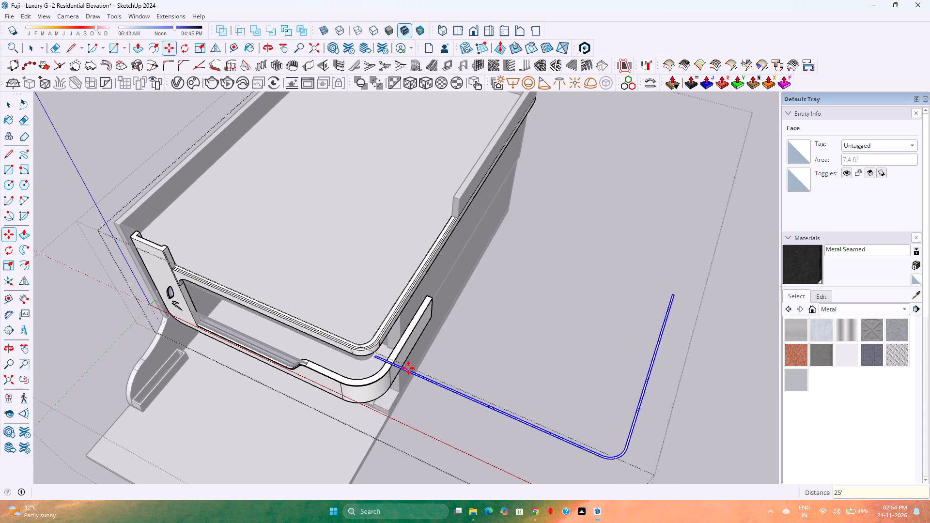
key(space)
Erase the extra edge on the side of the front pillar just above the parapet.
scroll(174, 254, up, 11)
key(e)
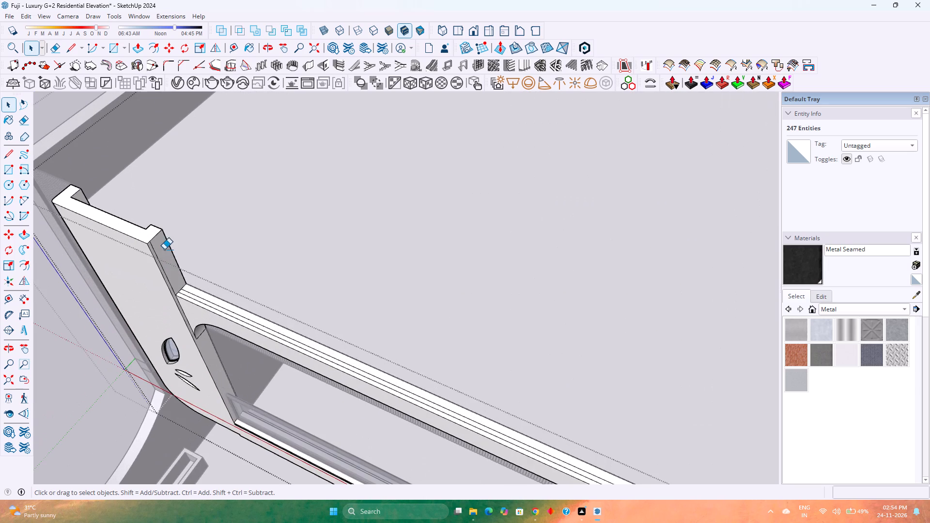
scroll(158, 242, up, 4)
drag(160, 257, 160, 266)
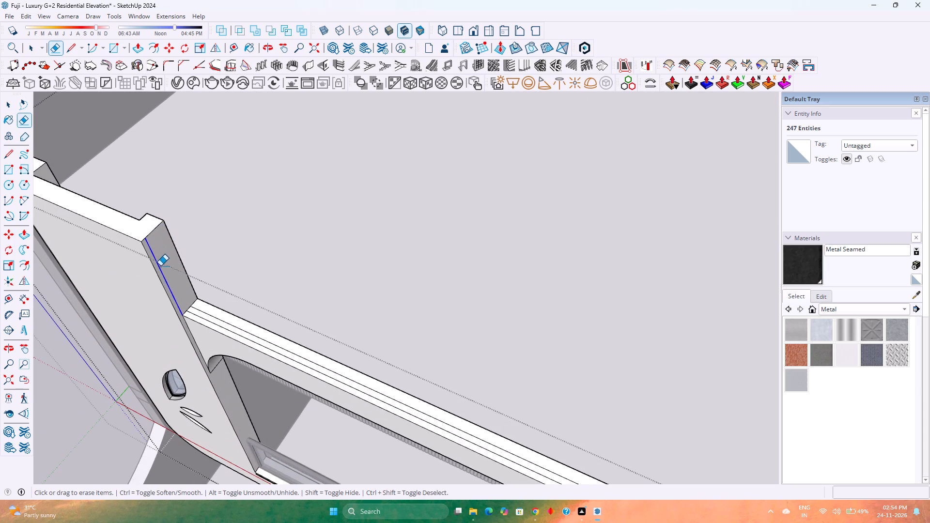
scroll(166, 269, down, 9)
scroll(195, 298, up, 3)
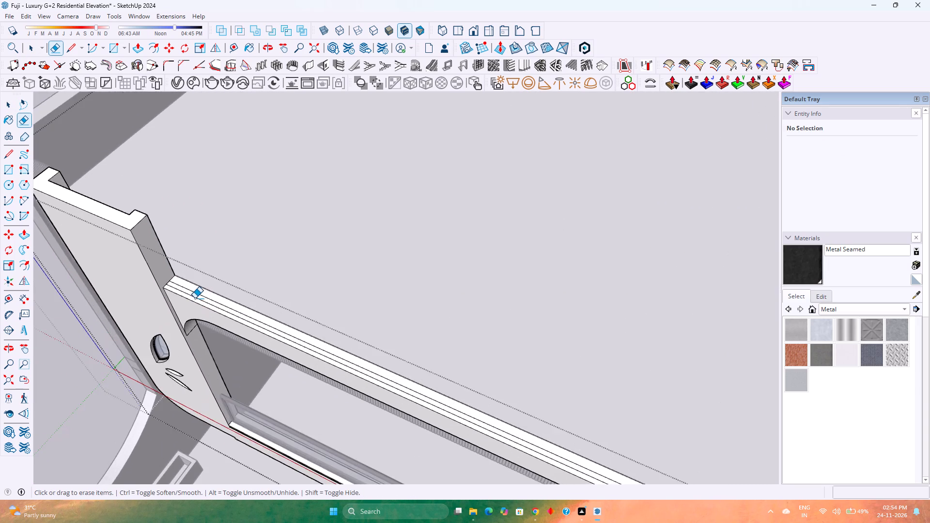
Erase both offset lines from the parapet top along the front edge, corner arc and side edge.
scroll(195, 298, up, 10)
click(192, 296)
click(195, 288)
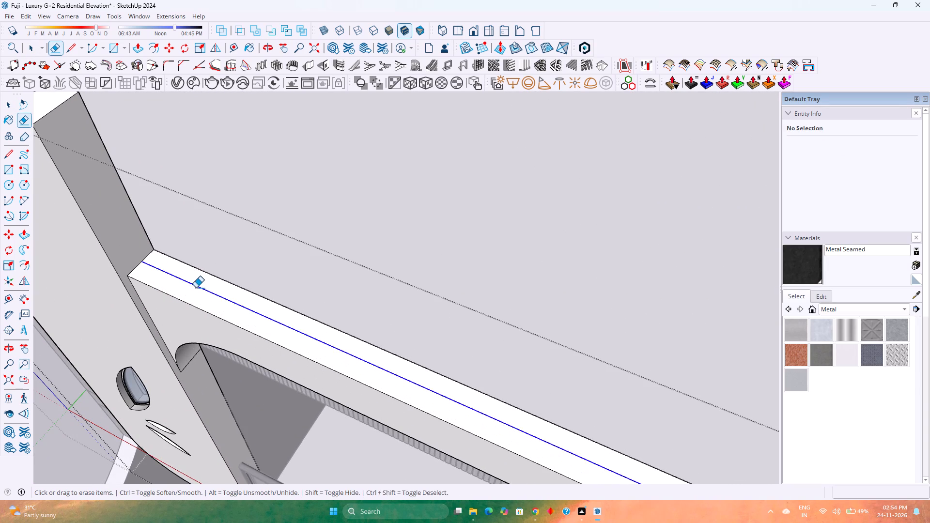
scroll(191, 291, down, 18)
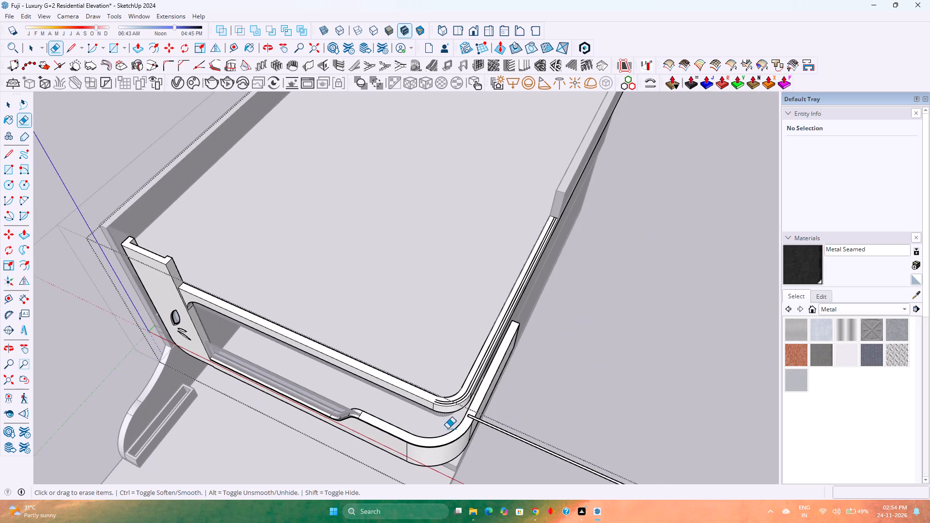
scroll(445, 402, up, 14)
click(451, 404)
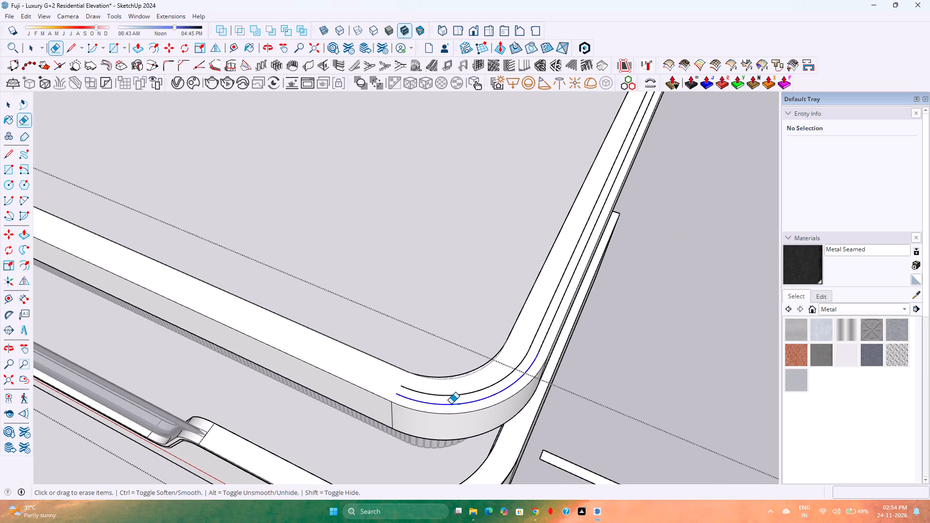
click(451, 392)
click(548, 332)
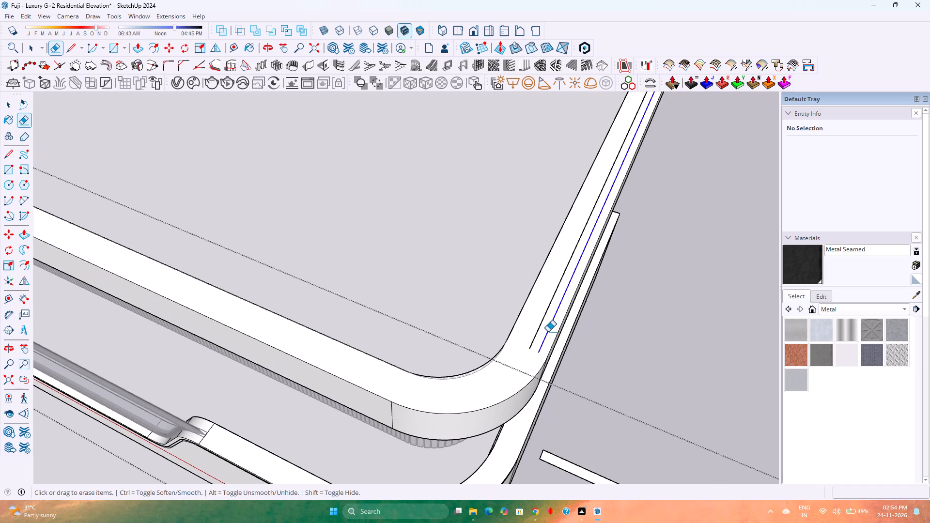
click(535, 335)
scroll(490, 359, down, 10)
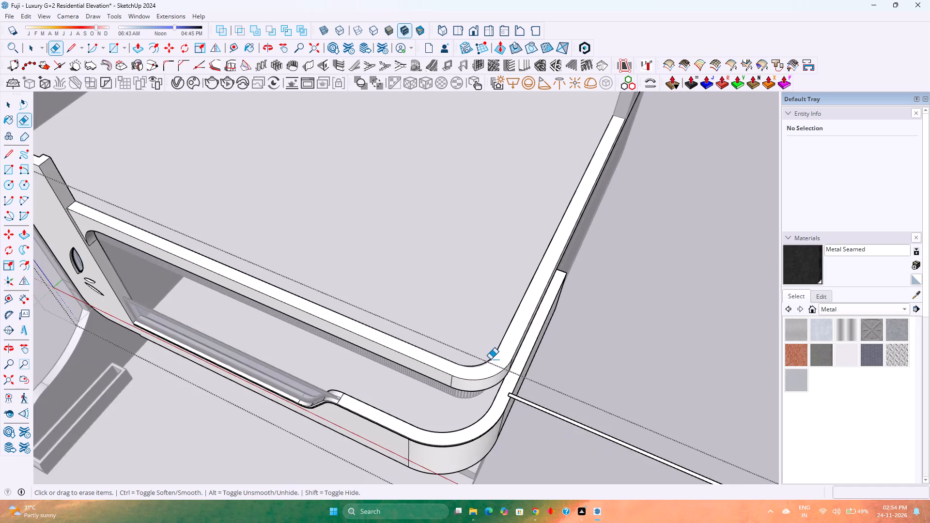
Cut the strip copy out of the open group and paste it outside, onto the parapet top's outer front corner beside the pillar.
scroll(490, 359, down, 10)
key(space)
scroll(531, 390, up, 12)
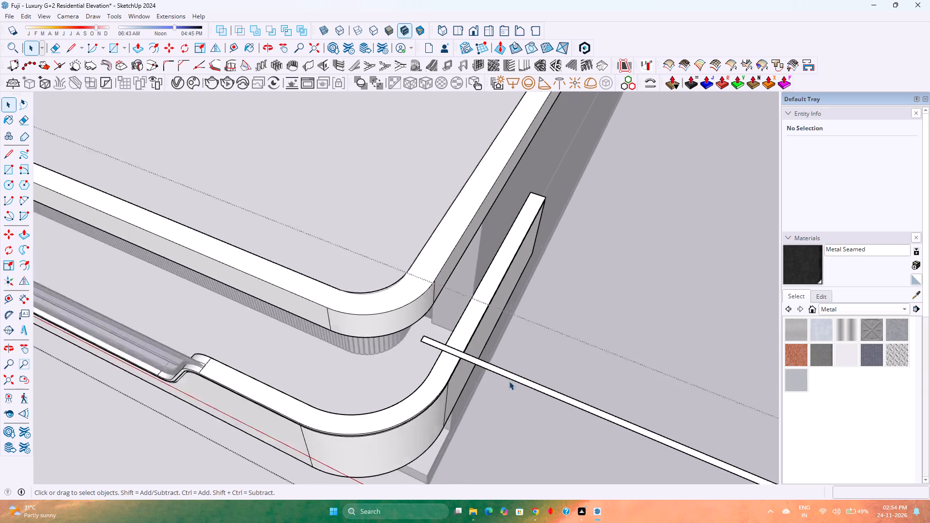
scroll(509, 381, up, 5)
scroll(427, 334, down, 4)
double_click(418, 282)
scroll(418, 282, down, 2)
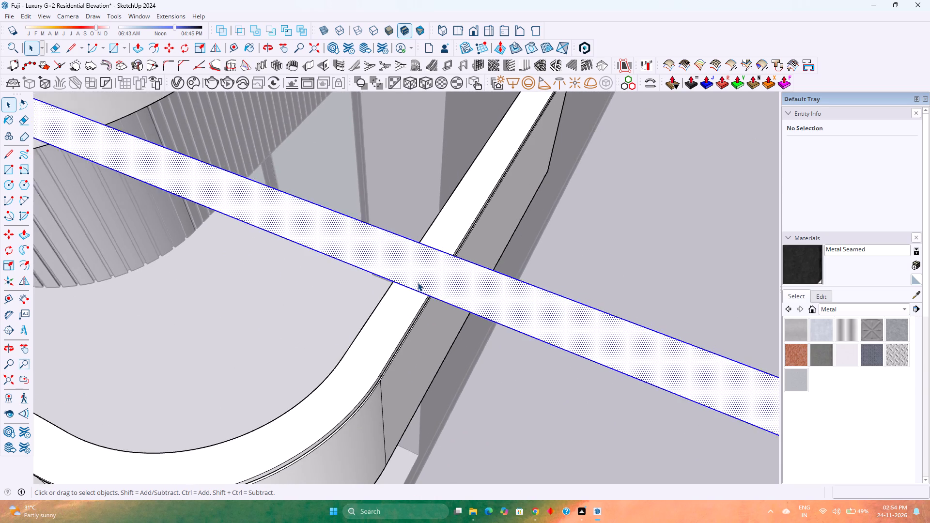
scroll(418, 282, down, 10)
ctrl+scroll(418, 281, down, 5)
key(ctrl+x)
scroll(418, 284, down, 8)
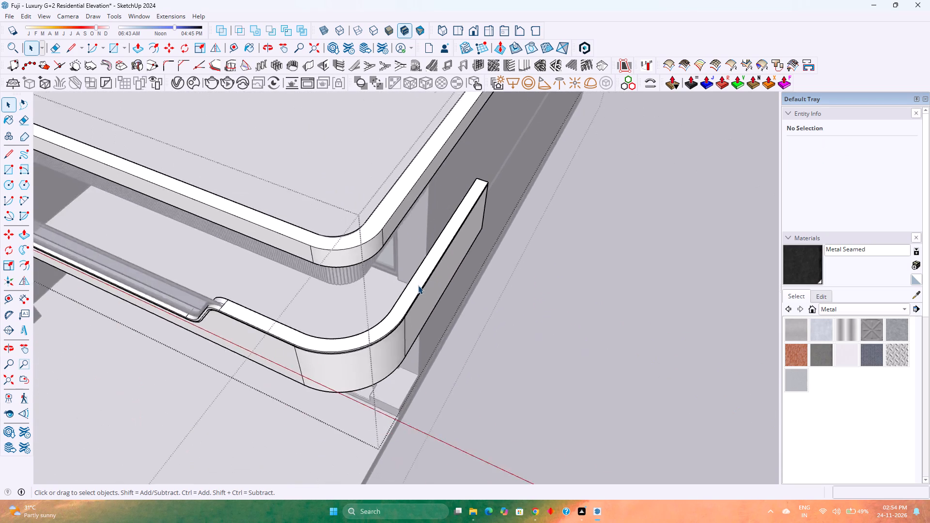
scroll(418, 285, down, 2)
key(Escape)
key(ctrl+v)
scroll(417, 285, down, 5)
scroll(220, 200, up, 13)
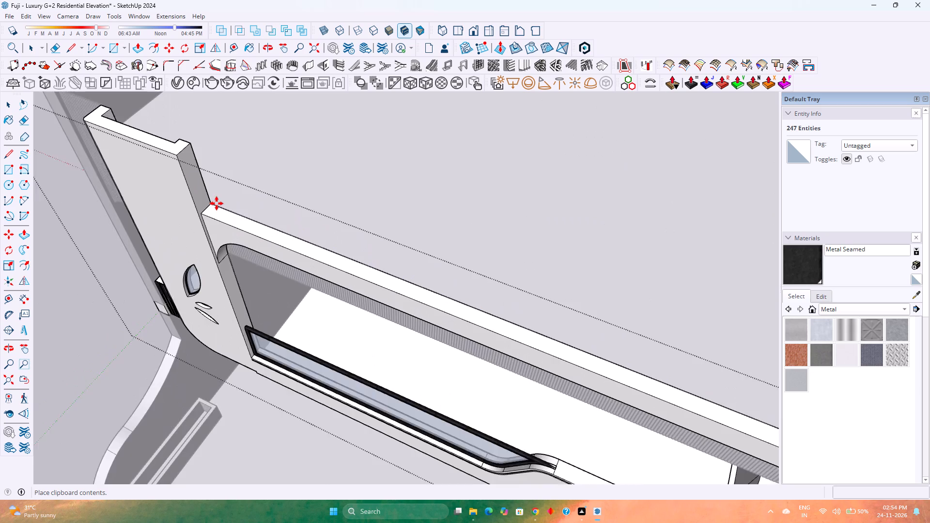
scroll(217, 203, up, 4)
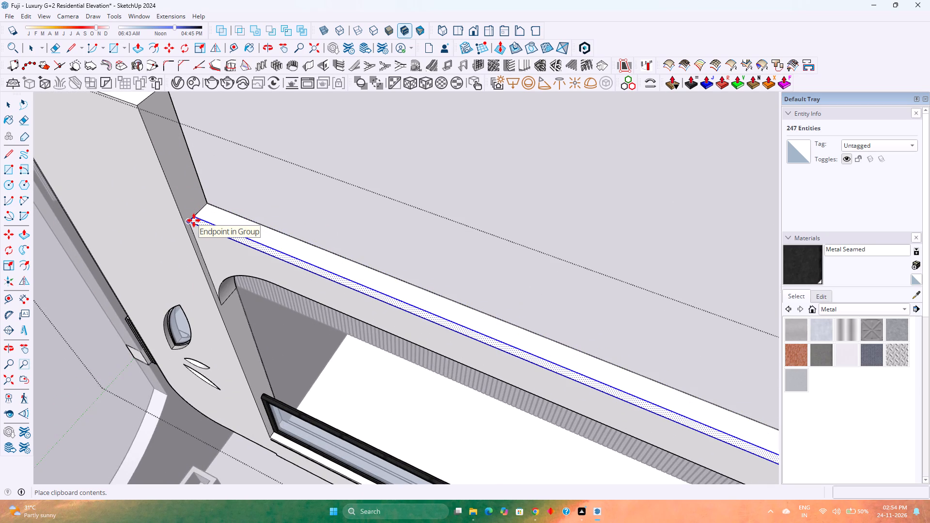
click(194, 220)
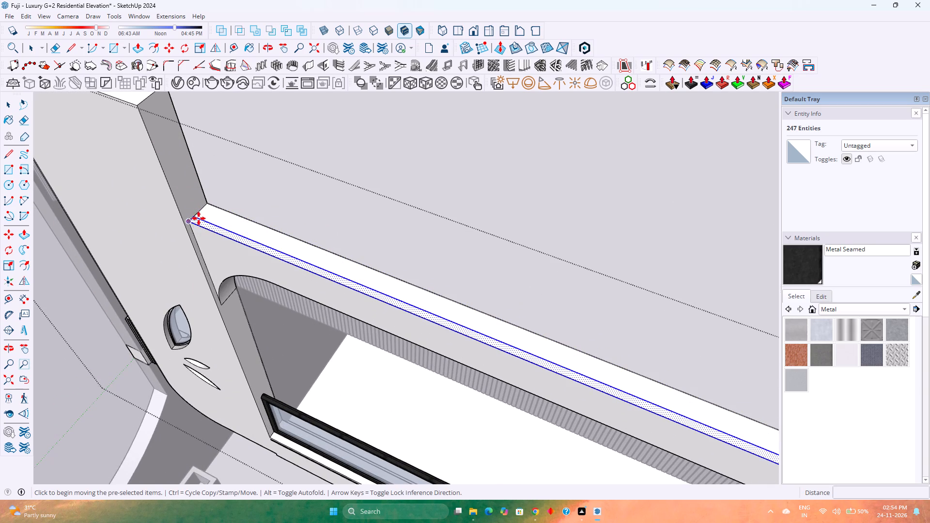
Move the pasted strip back along the parapet so its side end meets the raised side wall.
scroll(199, 218, down, 10)
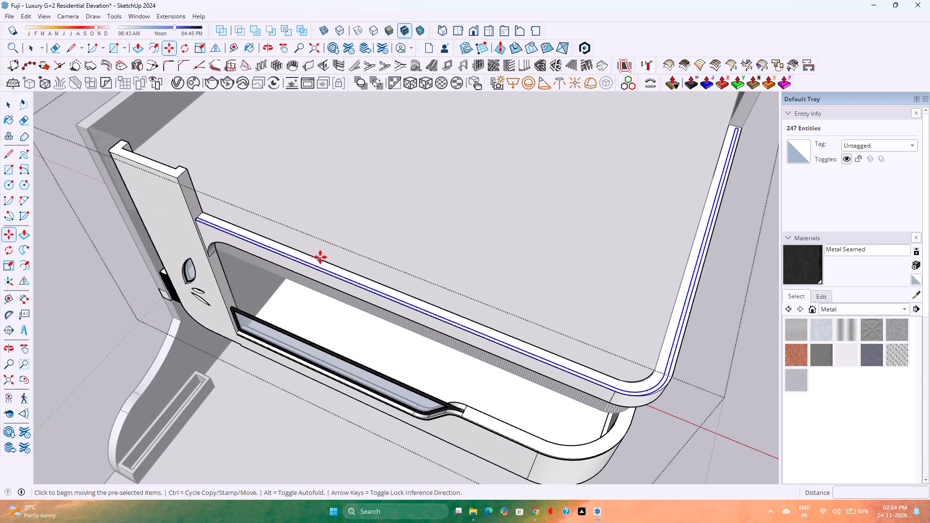
scroll(320, 257, down, 4)
scroll(631, 157, up, 6)
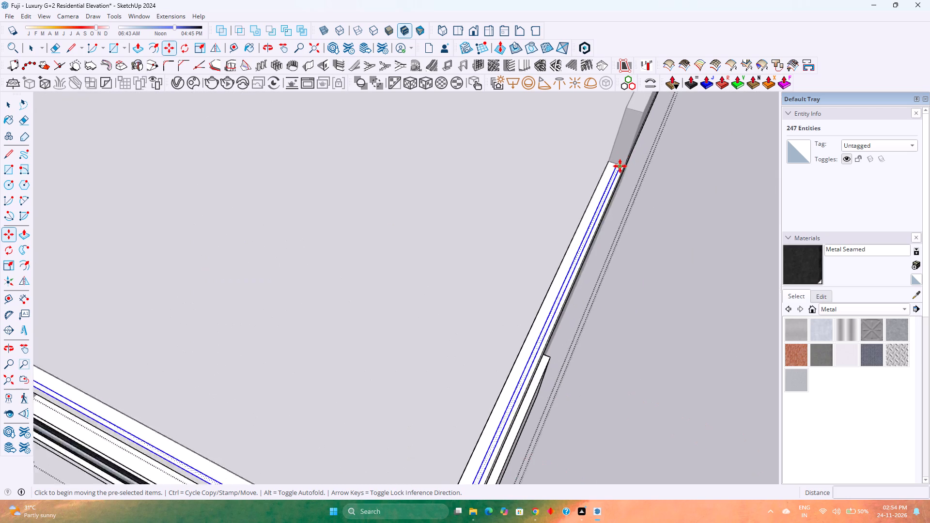
scroll(620, 166, up, 16)
click(619, 172)
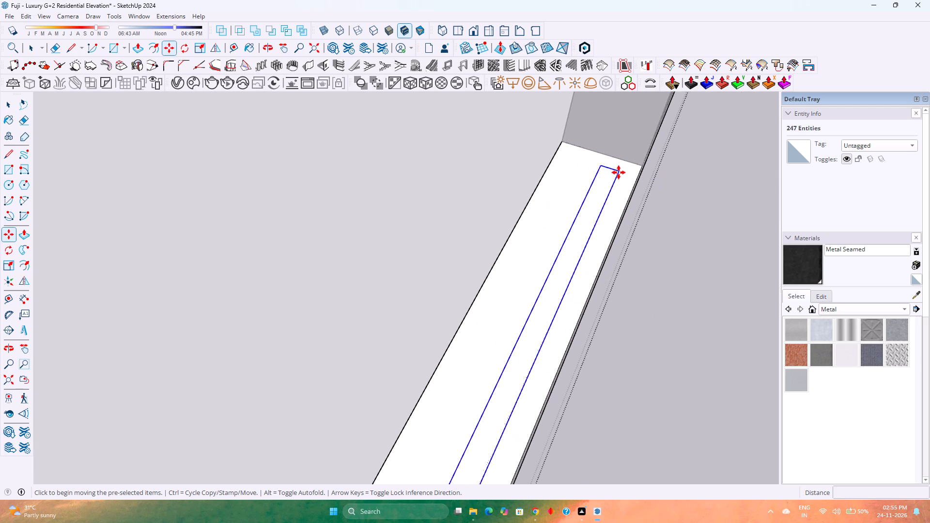
click(622, 160)
Make the pasted curved strip a group.
scroll(622, 160, down, 9)
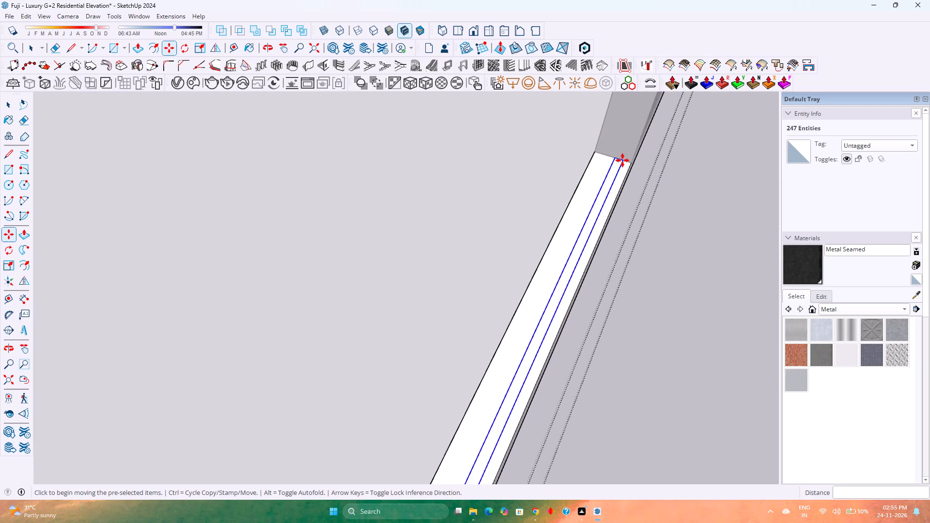
scroll(622, 160, down, 14)
scroll(553, 305, up, 4)
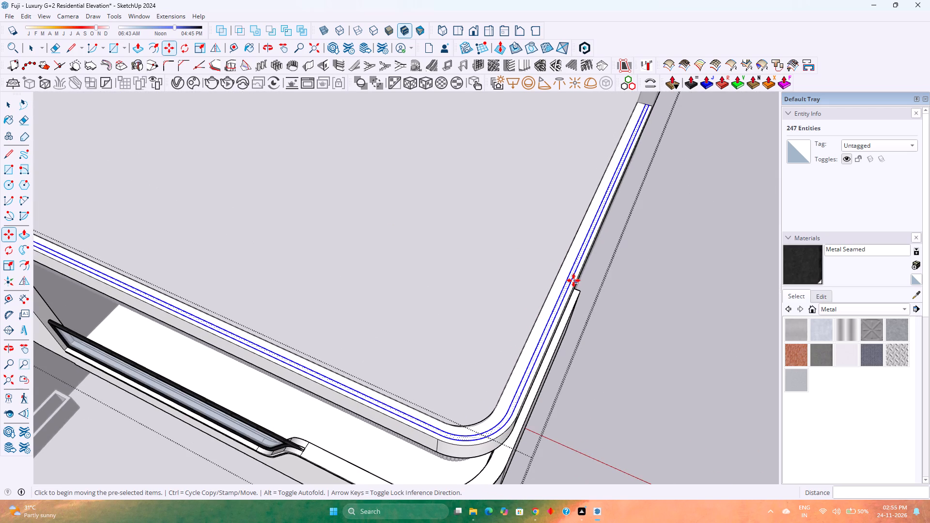
right_click(573, 273)
click(616, 92)
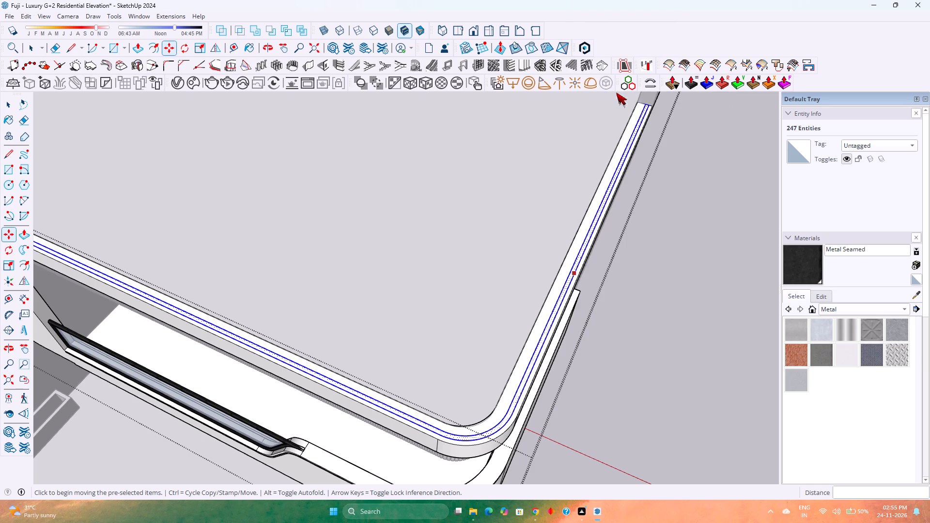
key(space)
Inside the strip group, extrude the strip face upward by 2".
scroll(501, 443, up, 1)
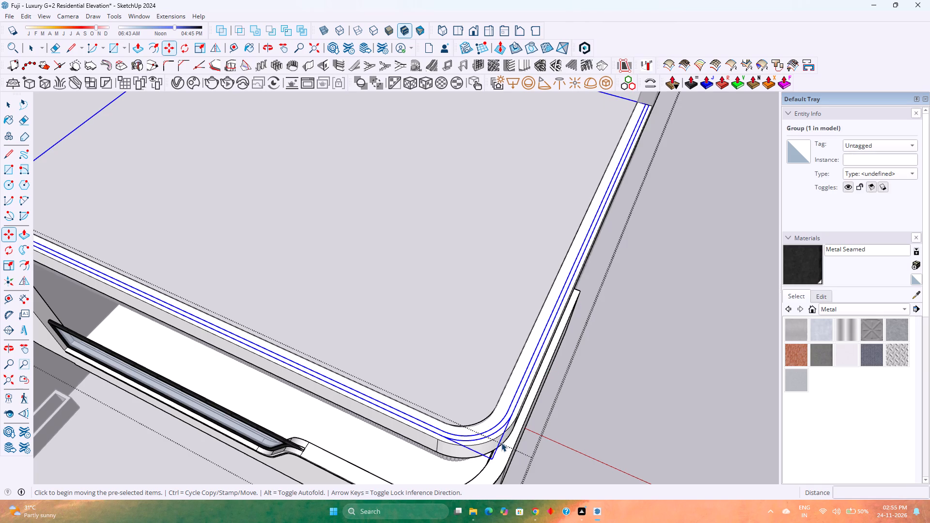
scroll(501, 443, up, 6)
double_click(511, 408)
scroll(511, 408, up, 3)
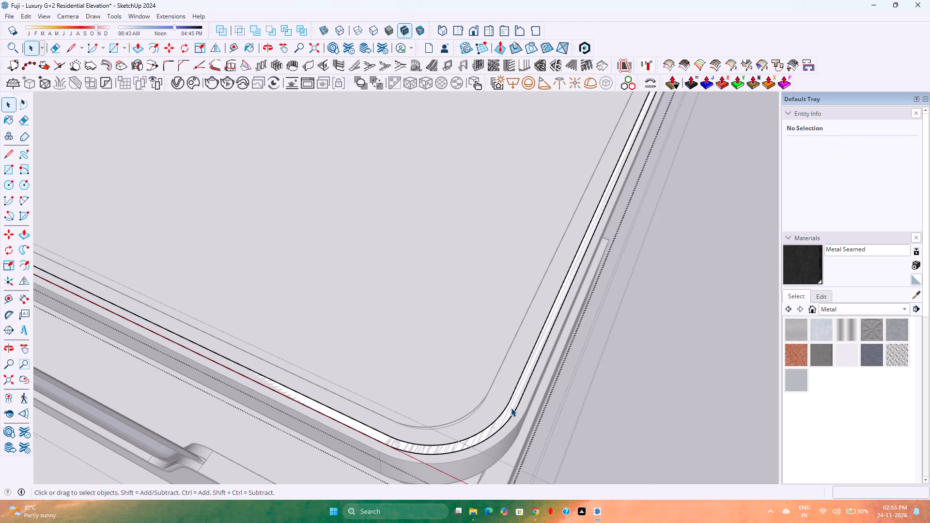
key(p)
click(511, 408)
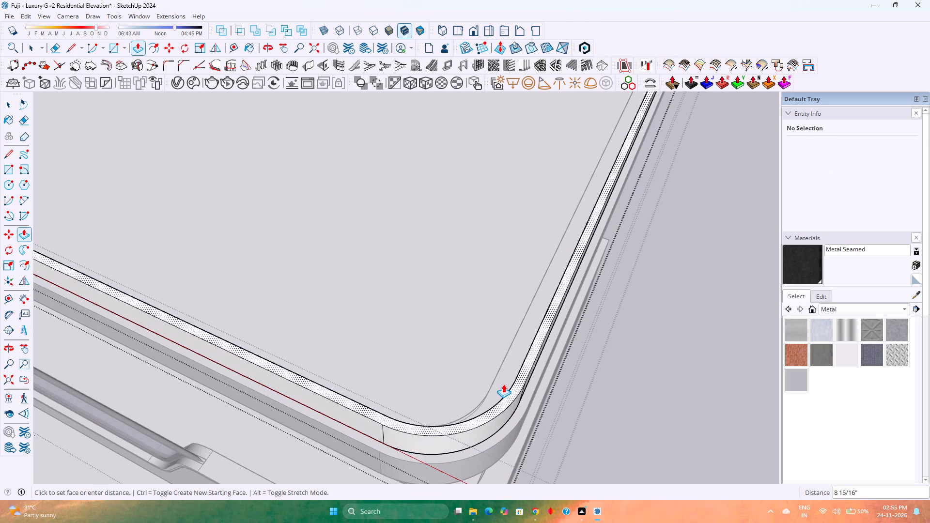
key(2)
key(Return)
key(space)
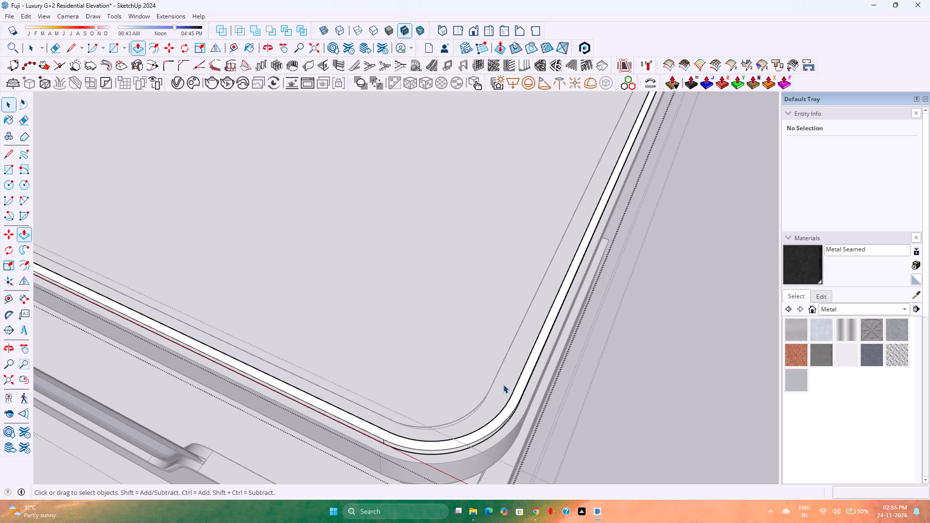
Examine the raised strip on the parapet from the front, corner and side of the house.
scroll(506, 439, up, 4)
scroll(506, 439, down, 18)
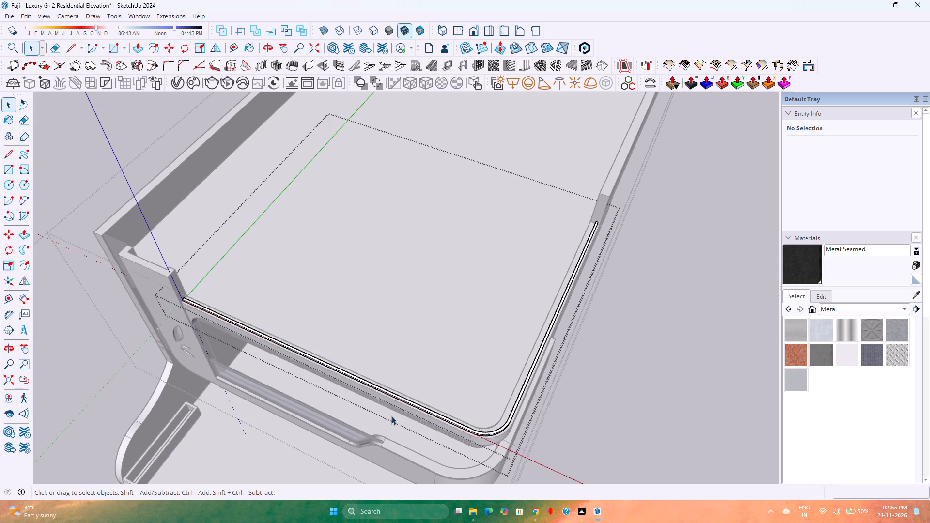
middle_drag(335, 411, 373, 345)
scroll(435, 366, up, 4)
scroll(435, 366, down, 2)
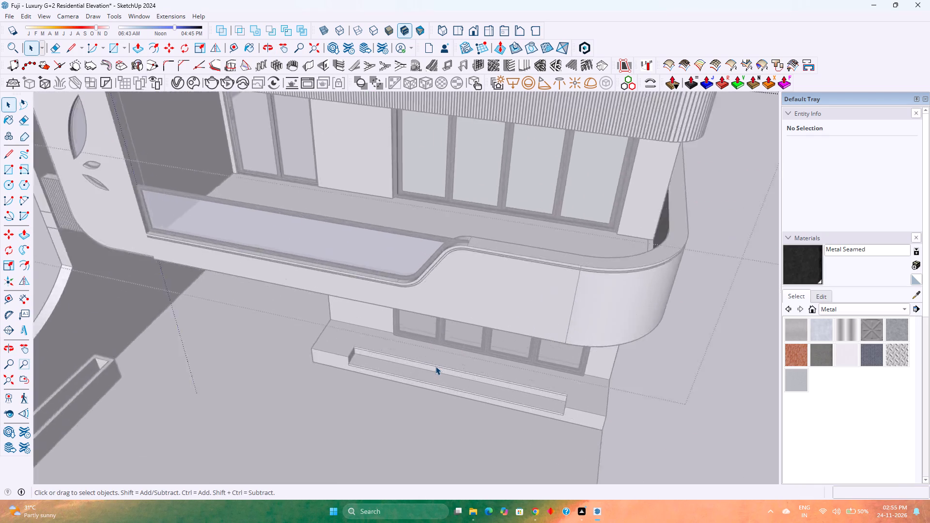
scroll(435, 366, down, 2)
scroll(435, 366, up, 4)
scroll(435, 366, down, 1)
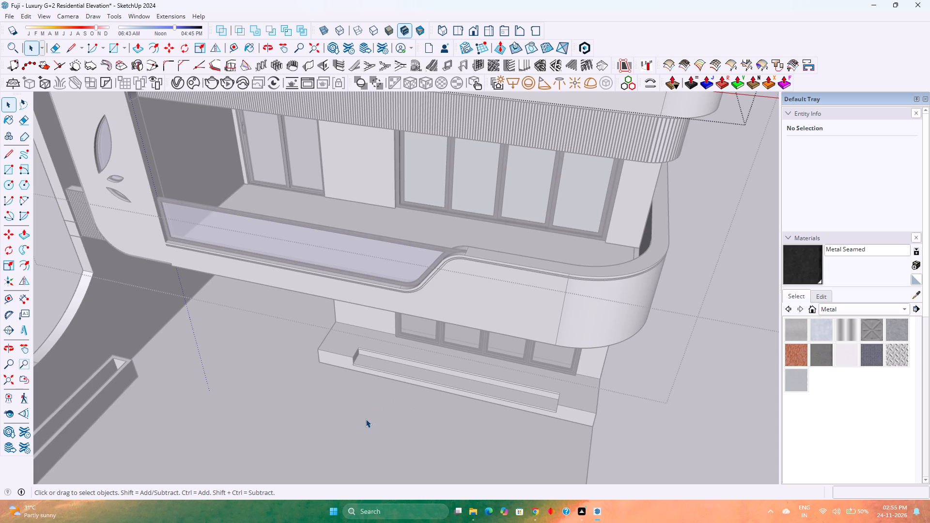
scroll(366, 419, down, 3)
middle_drag(428, 404, 430, 360)
scroll(429, 289, down, 3)
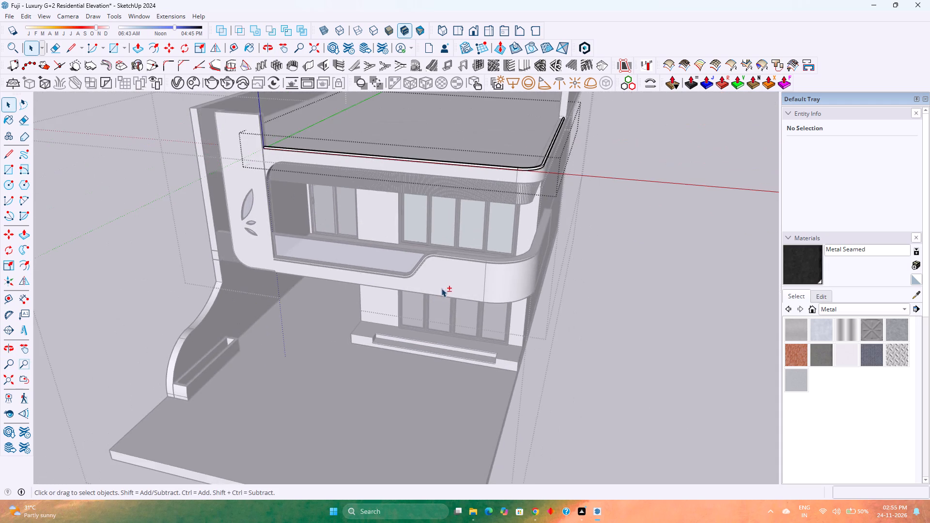
shift+middle_drag(440, 289, 376, 446)
middle_drag(392, 351, 293, 320)
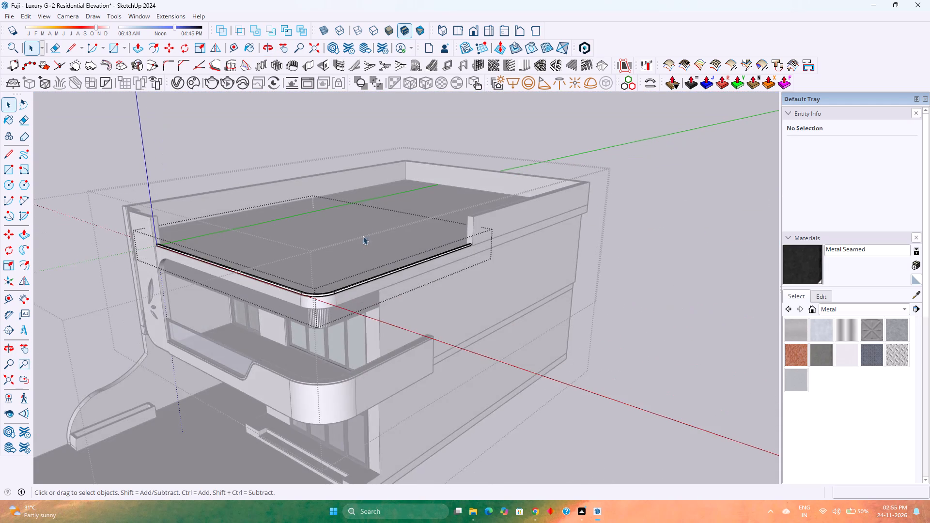
scroll(365, 226, up, 3)
middle_drag(346, 335, 531, 293)
middle_drag(519, 301, 514, 304)
middle_drag(512, 305, 332, 364)
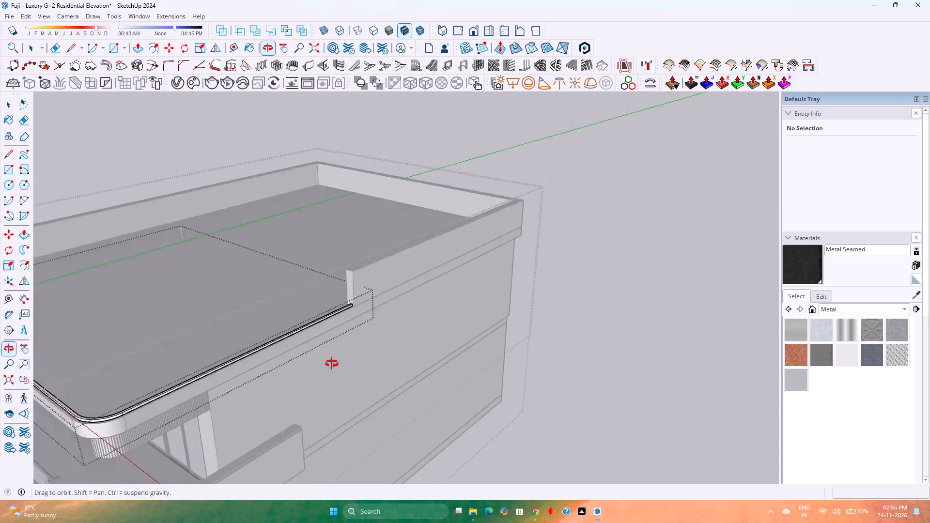
middle_drag(332, 364, 326, 364)
middle_click(326, 364)
scroll(380, 304, down, 2)
shift+middle_drag(299, 320, 385, 274)
scroll(258, 343, up, 4)
scroll(258, 343, down, 1)
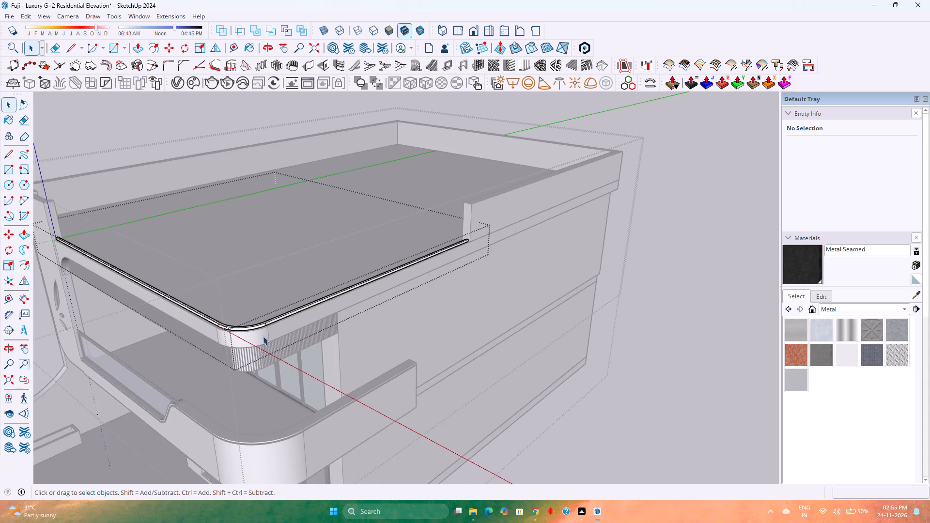
Offset the top face of the raised strip inward by 0.5".
scroll(266, 334, up, 2)
scroll(361, 278, up, 7)
middle_drag(400, 279, 387, 383)
scroll(400, 276, up, 9)
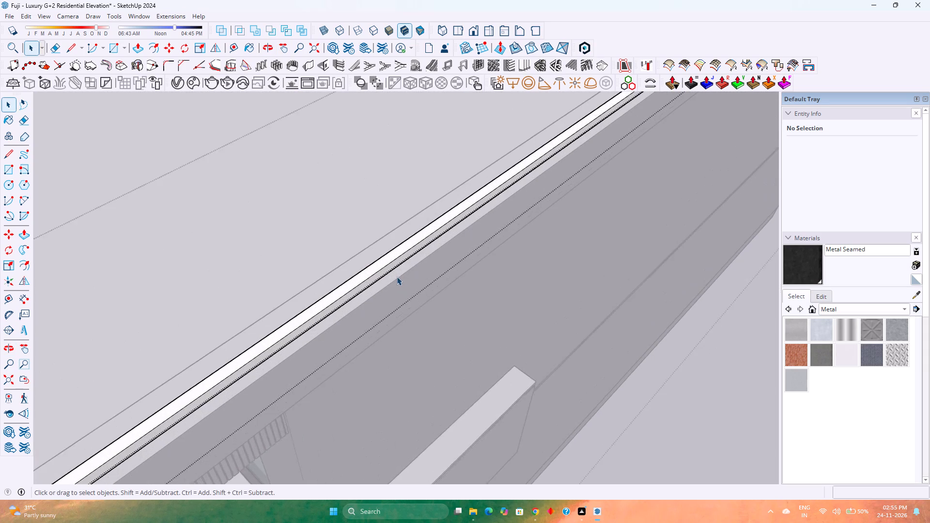
scroll(397, 277, up, 3)
click(349, 267)
scroll(349, 267, up, 4)
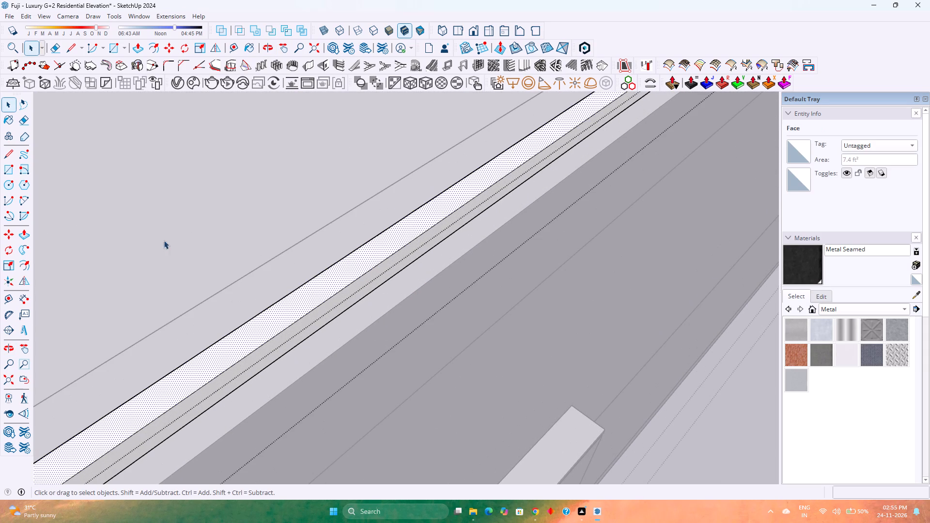
click(155, 43)
click(246, 319)
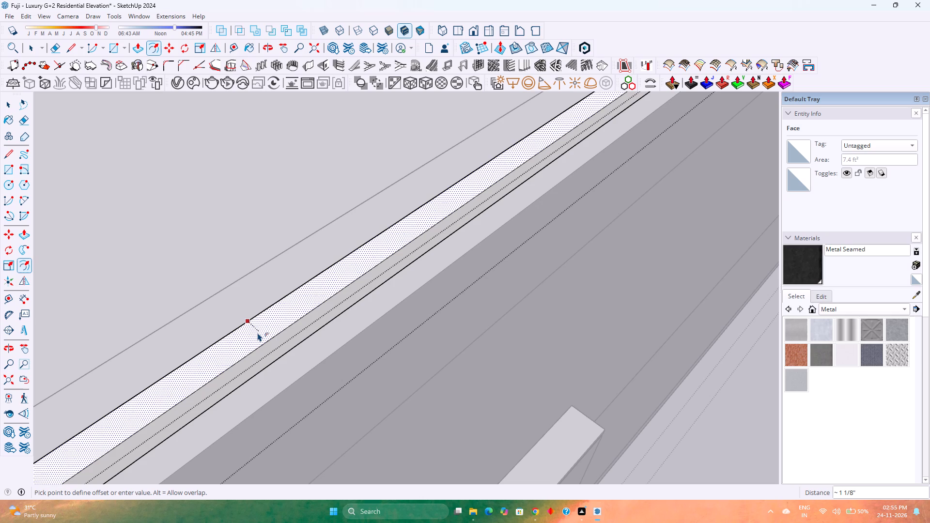
text(0.)
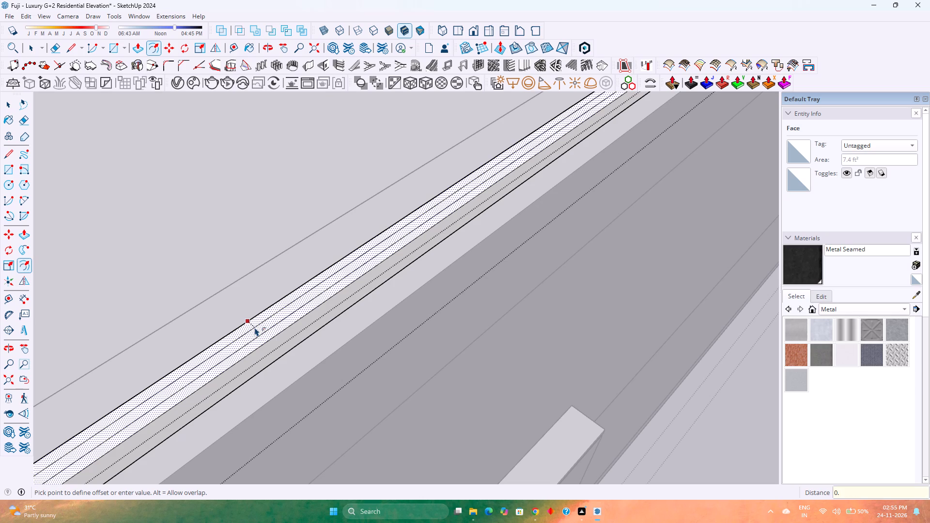
key(5)
key(Return)
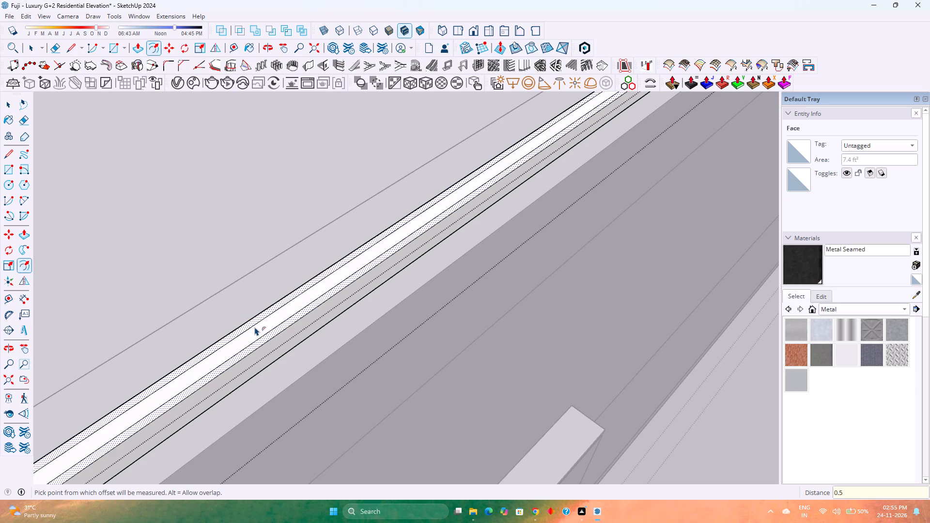
Change the strip's top face offset to 0.75".
text(0.75)
key(Return)
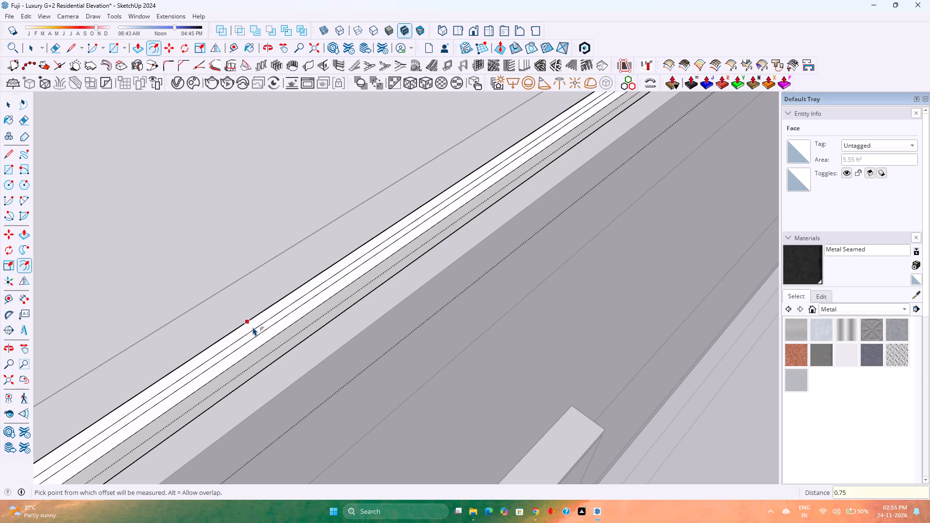
key(space)
scroll(329, 288, up, 1)
scroll(329, 288, down, 3)
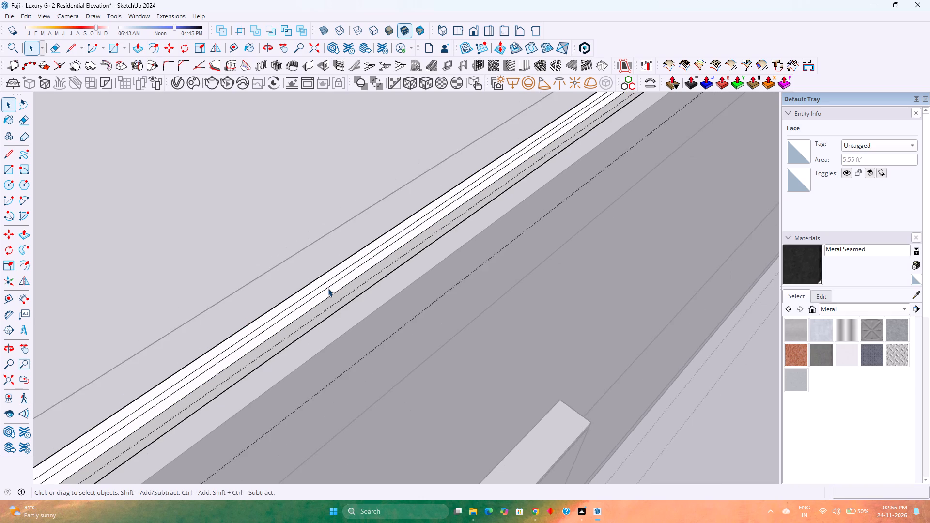
Copy the strip's narrow inner top face with its edges 28' along the red axis, clear of the building.
scroll(328, 285, down, 13)
scroll(478, 199, down, 5)
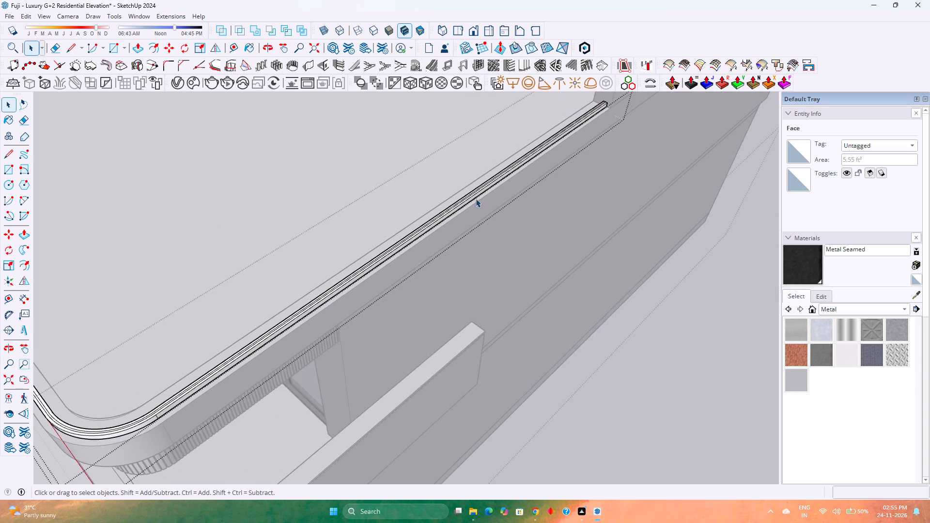
scroll(471, 181, down, 4)
scroll(202, 317, up, 12)
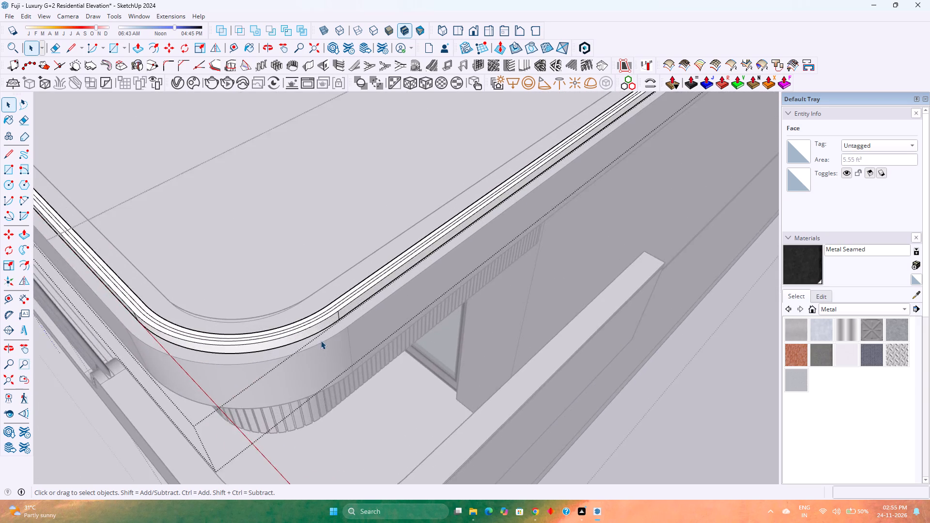
scroll(321, 340, up, 13)
click(322, 217)
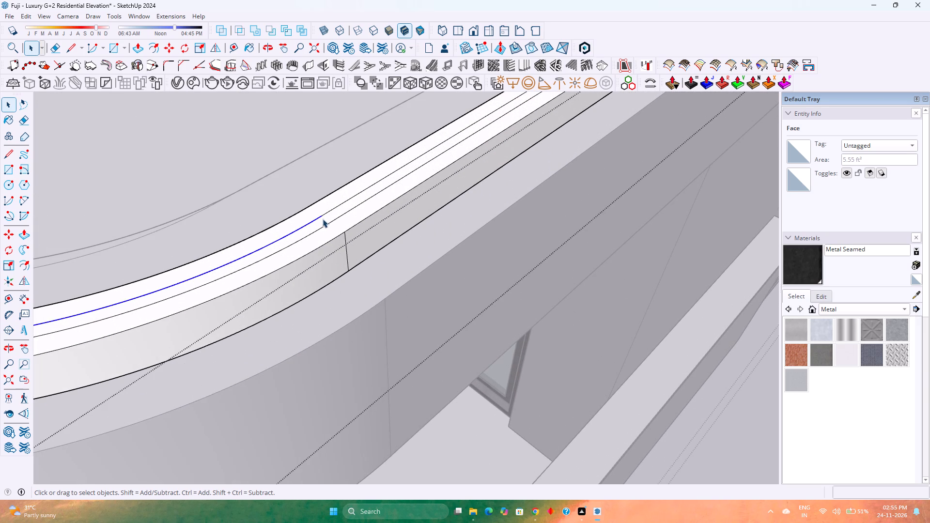
double_click(325, 220)
key(m)
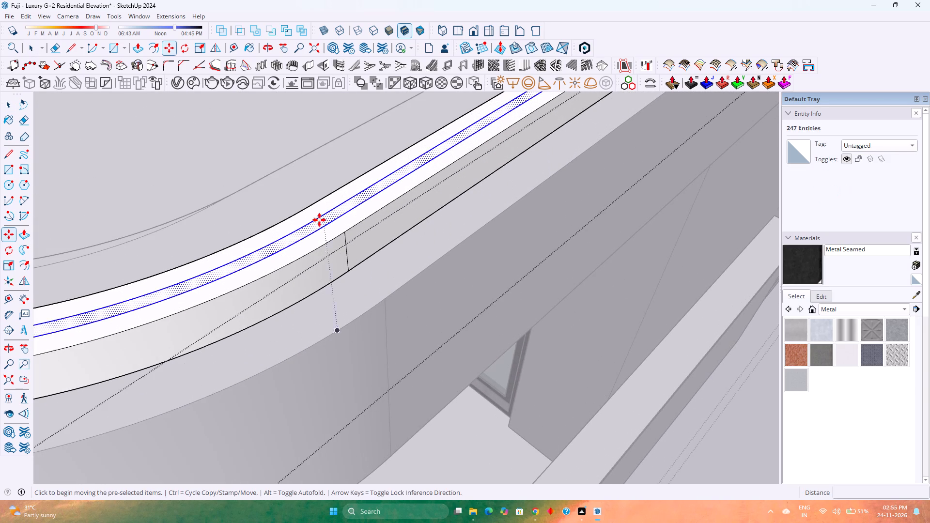
click(322, 217)
scroll(358, 259, down, 3)
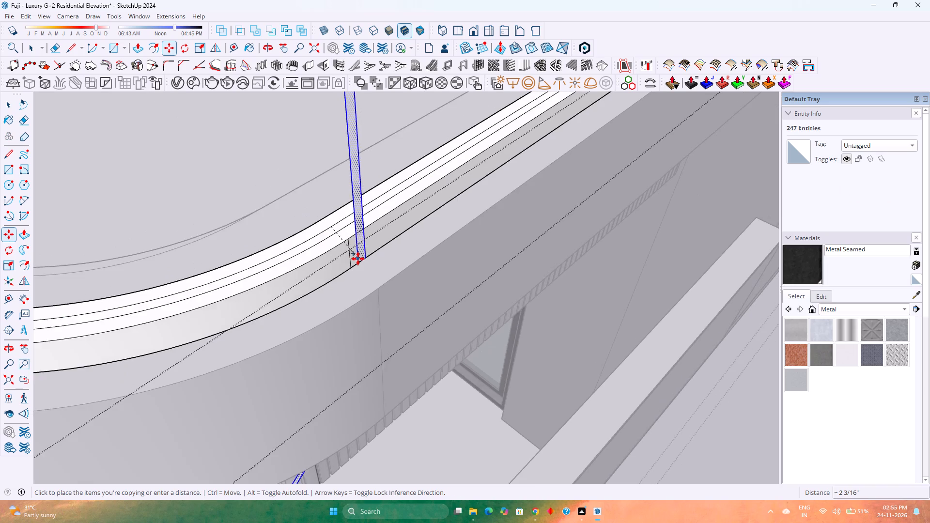
scroll(358, 259, down, 20)
scroll(358, 259, down, 6)
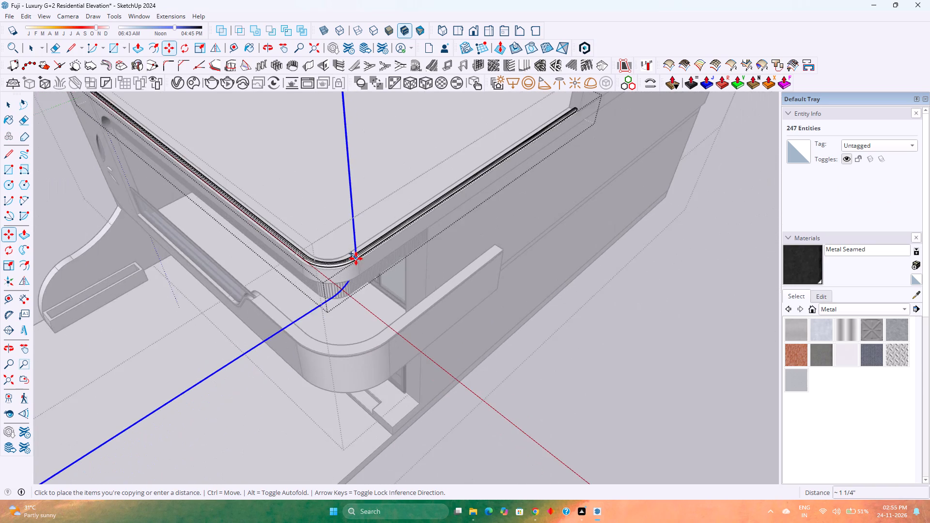
scroll(356, 259, down, 14)
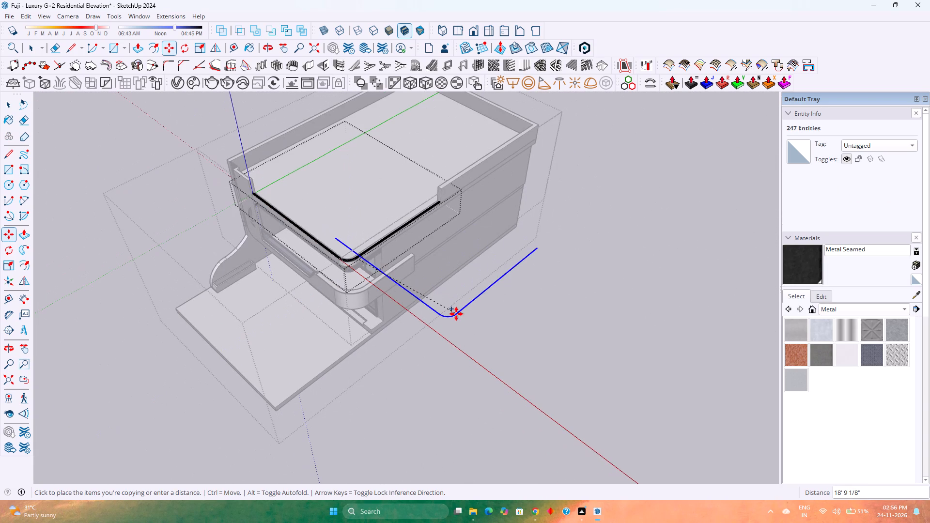
key(Right)
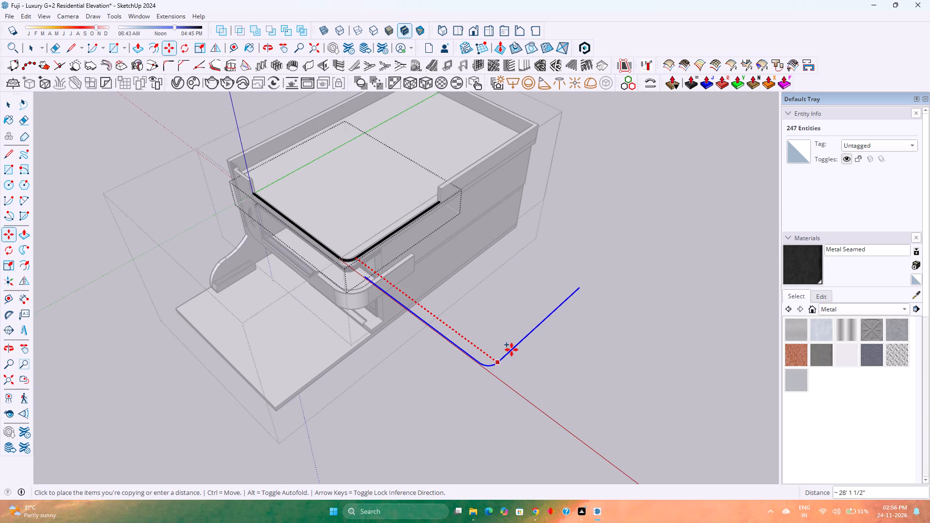
text(28)
key(apostrophe)
key(Return)
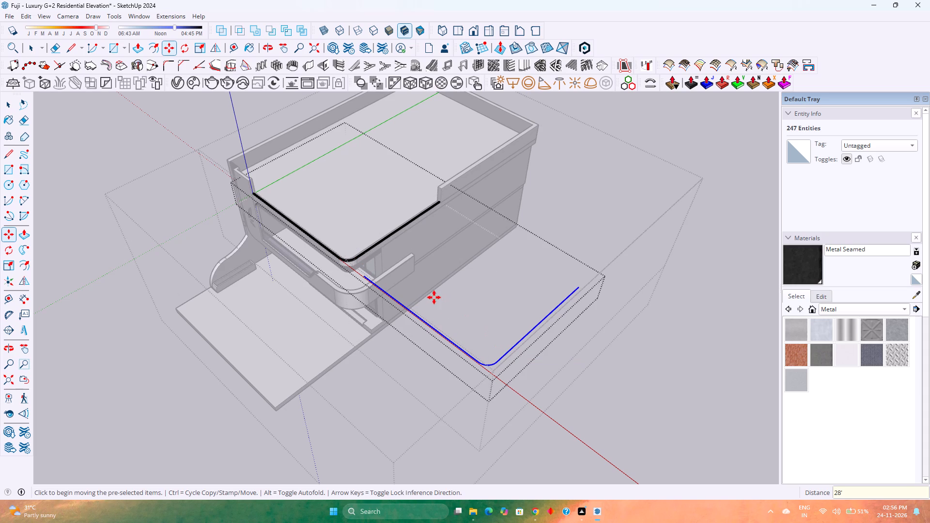
Make the copied narrow strip face a group.
scroll(487, 363, up, 5)
right_click(489, 367)
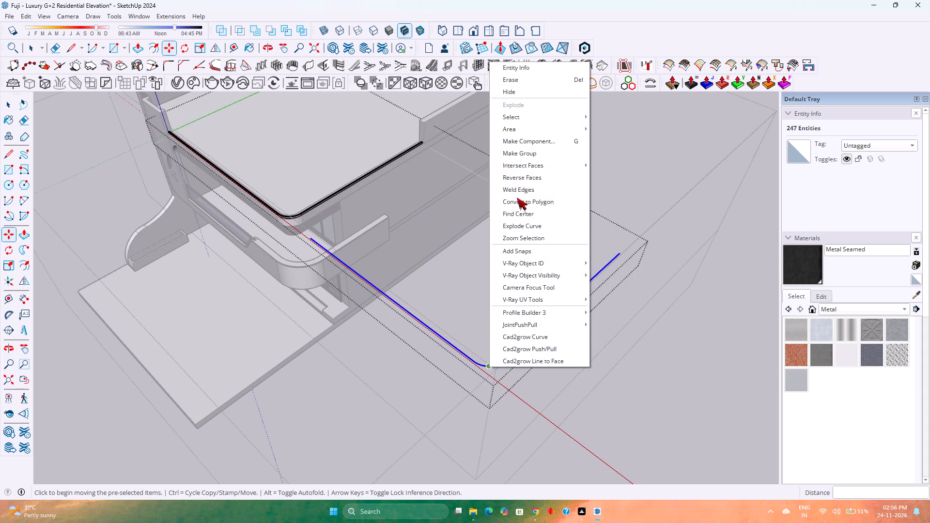
click(516, 155)
Push the narrow inner top face of the parapet strip down 0.5" to form a groove.
scroll(389, 159, up, 5)
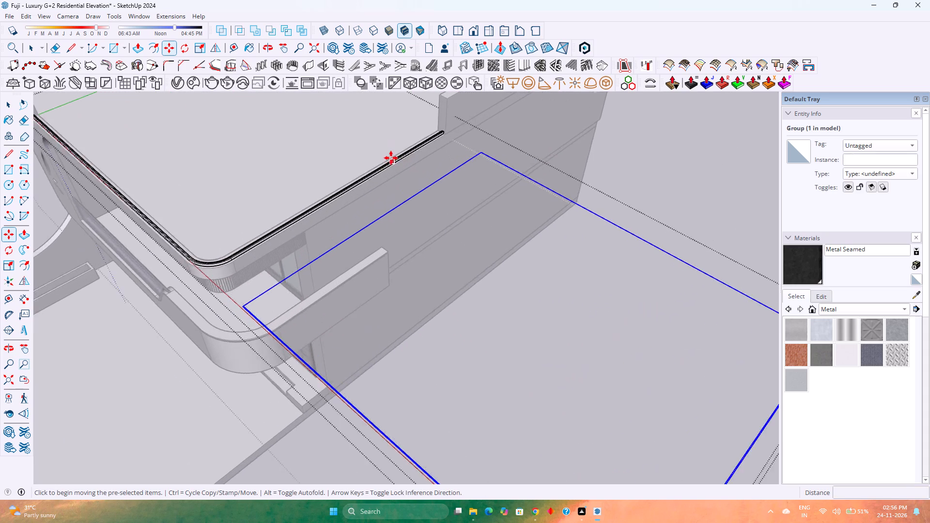
shift+middle_drag(391, 173, 367, 334)
scroll(409, 307, up, 18)
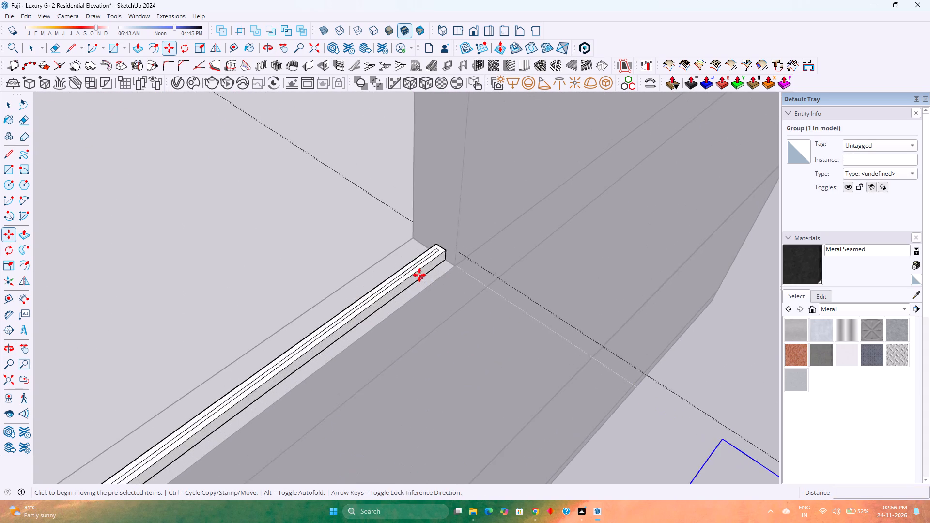
scroll(419, 275, up, 7)
key(p)
scroll(418, 268, up, 9)
click(413, 229)
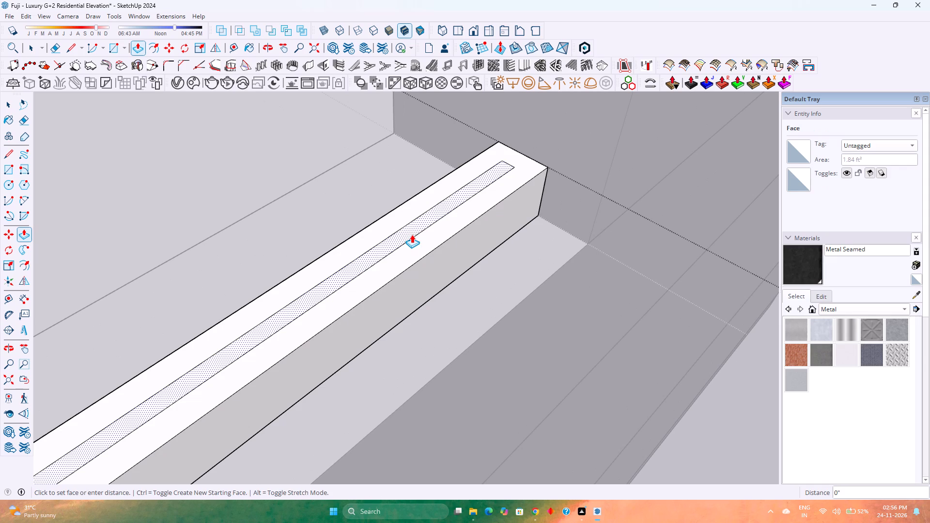
text(0.5)
key(Return)
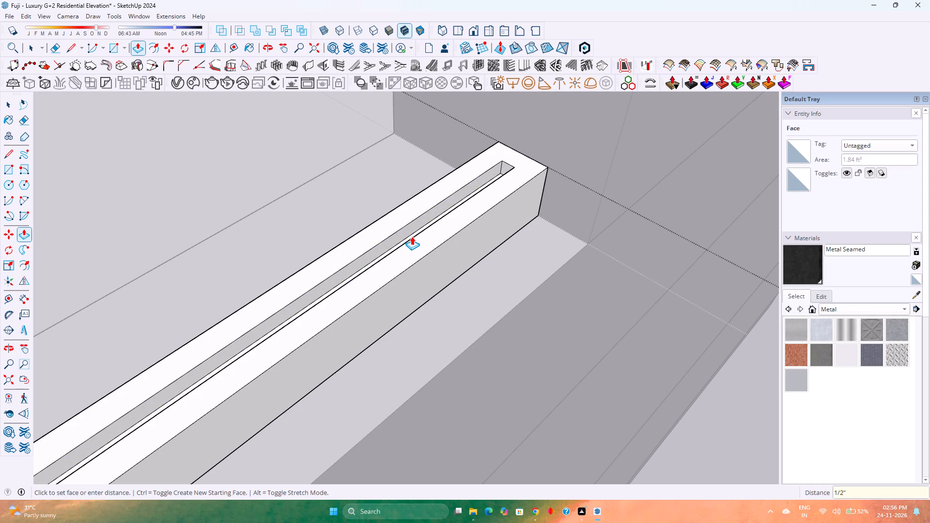
Change the groove depth to 0.25".
key(0)
key(period)
key(2)
key(5)
key(Return)
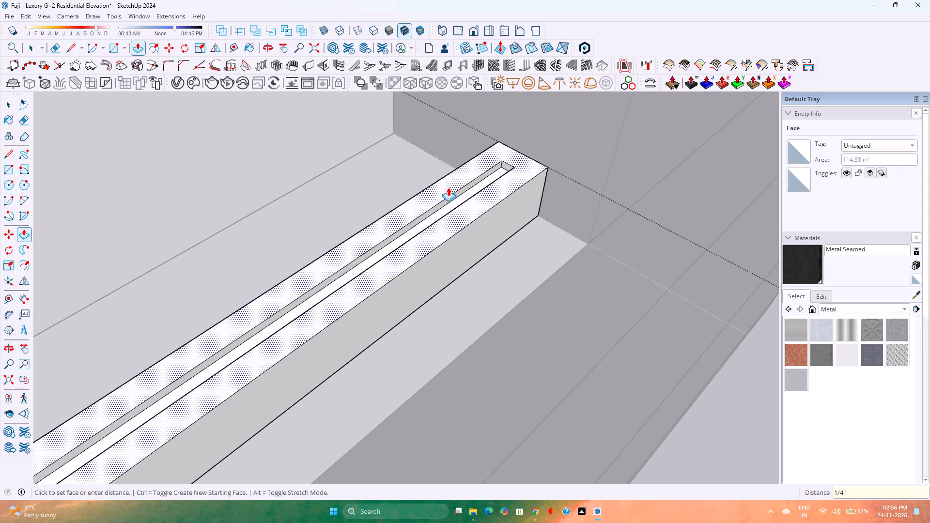
Extend the groove 0.5" toward the strip's end at the side parapet wall with Push/Pull.
scroll(480, 165, up, 7)
click(518, 168)
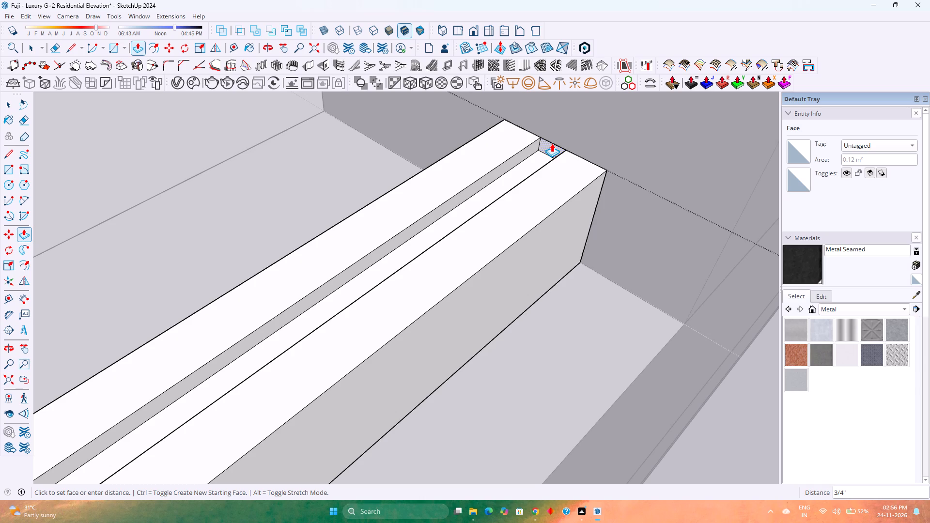
text(0.)
key(5)
key(Return)
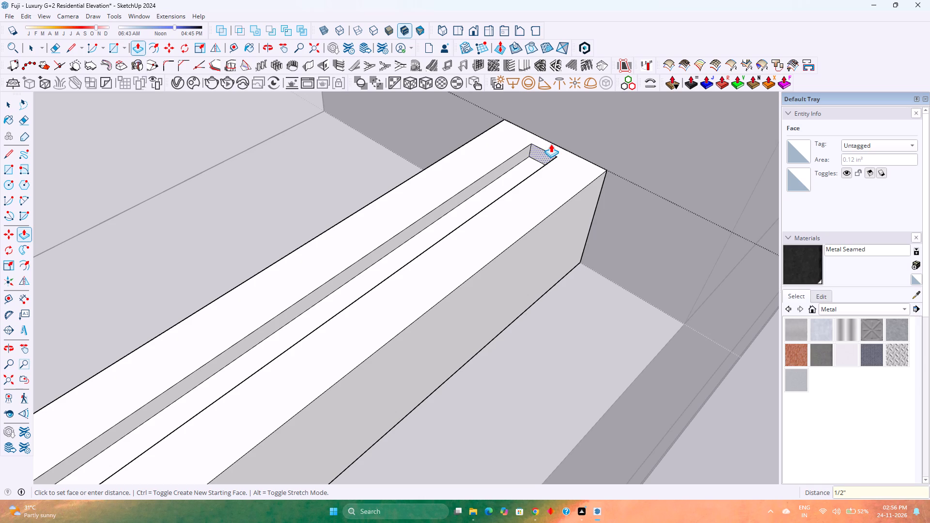
Repeat the 0.5" groove extension at the strip's opposite end, beside the blue axis.
scroll(559, 167, down, 17)
scroll(557, 175, down, 5)
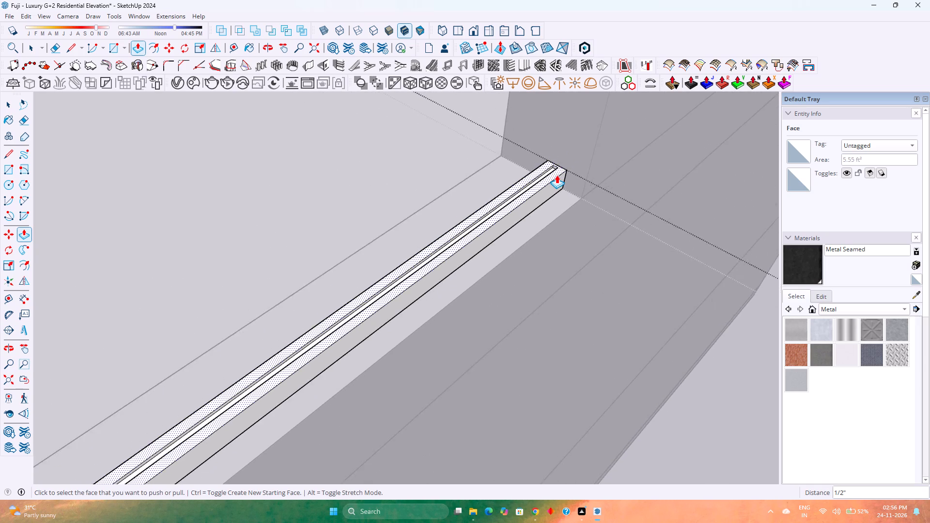
scroll(557, 175, down, 20)
scroll(557, 175, down, 7)
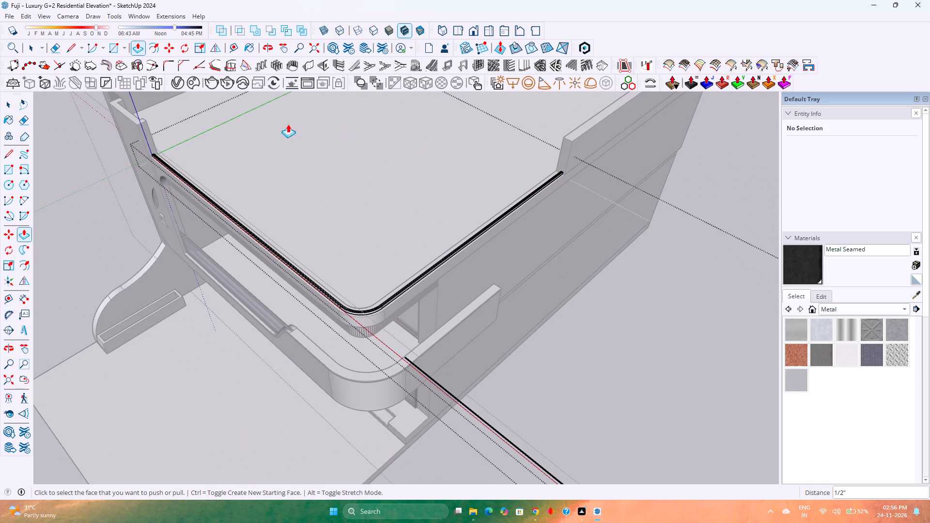
scroll(127, 117, up, 20)
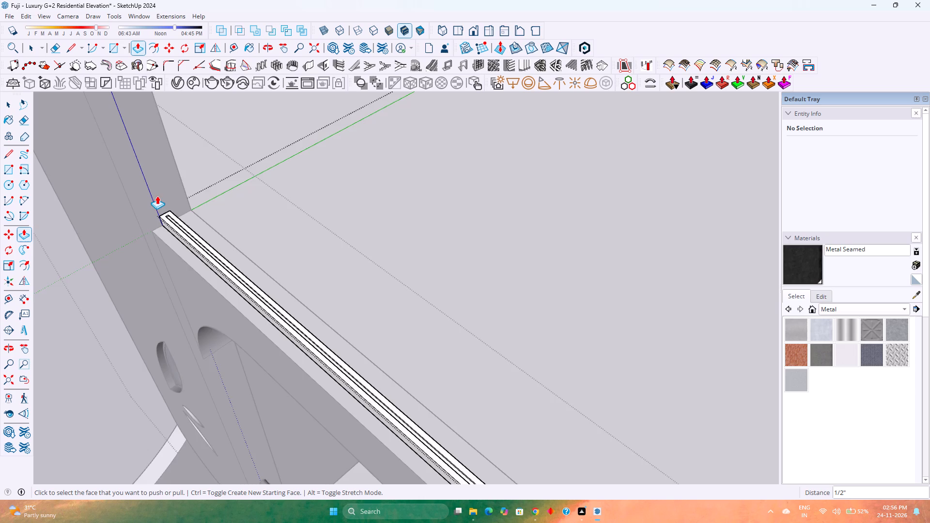
scroll(157, 196, up, 20)
scroll(157, 196, up, 5)
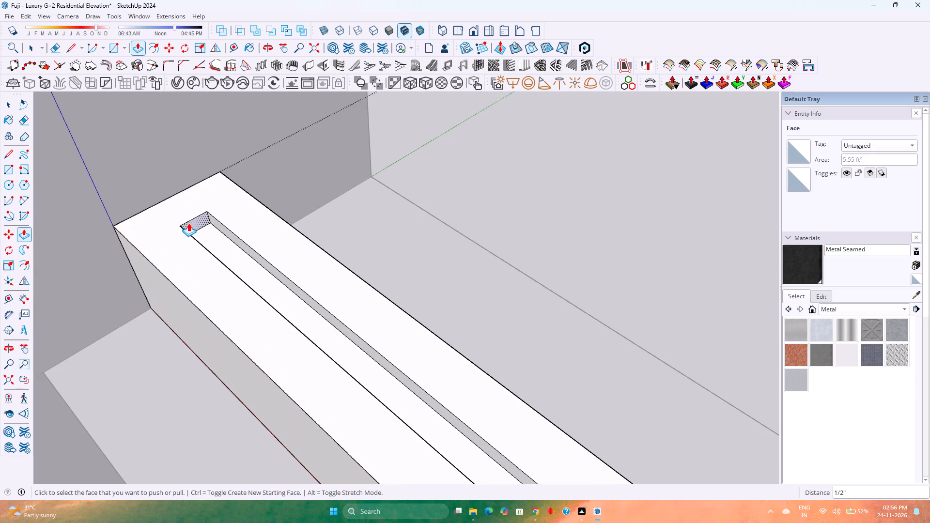
double_click(190, 223)
scroll(190, 223, down, 8)
key(space)
scroll(189, 216, down, 8)
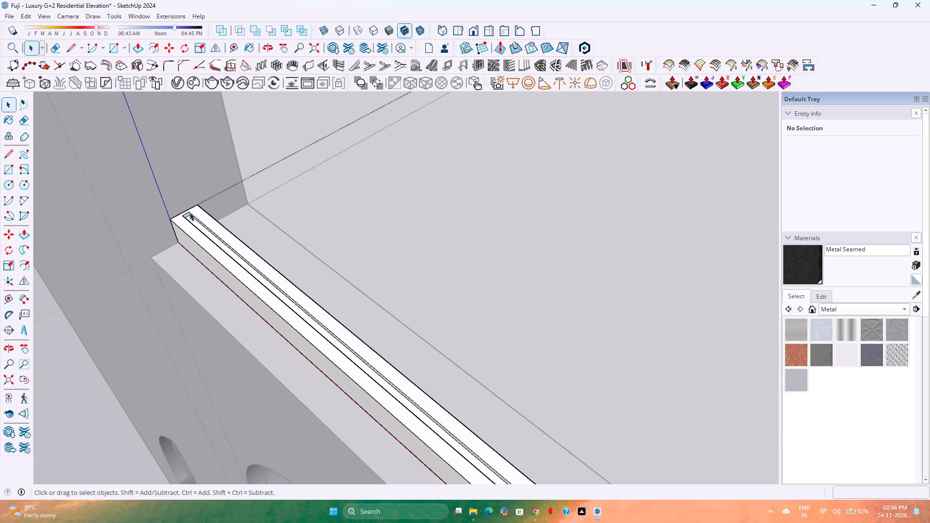
Paint the copied strip group with the in-model material Translucent Glass Blue.
scroll(189, 212, down, 20)
scroll(189, 212, down, 14)
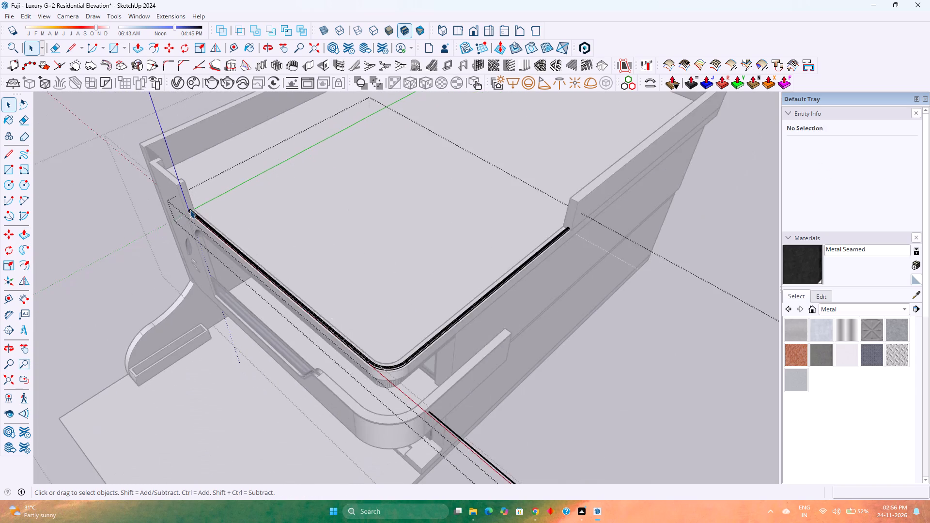
scroll(190, 210, down, 3)
click(825, 305)
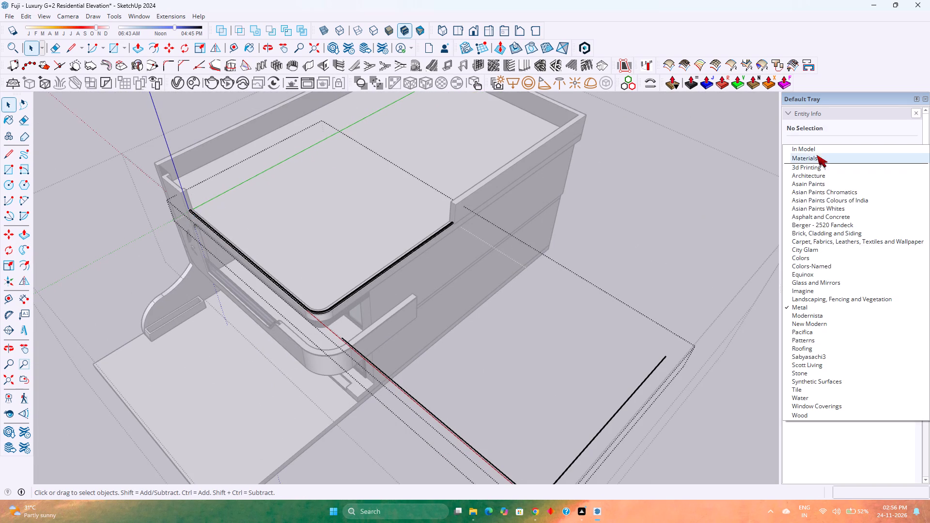
click(809, 144)
click(840, 307)
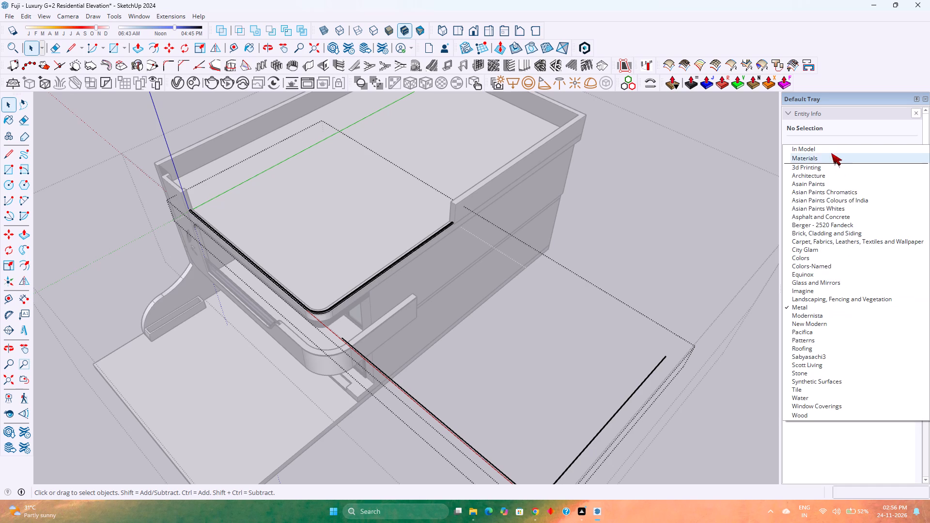
click(823, 148)
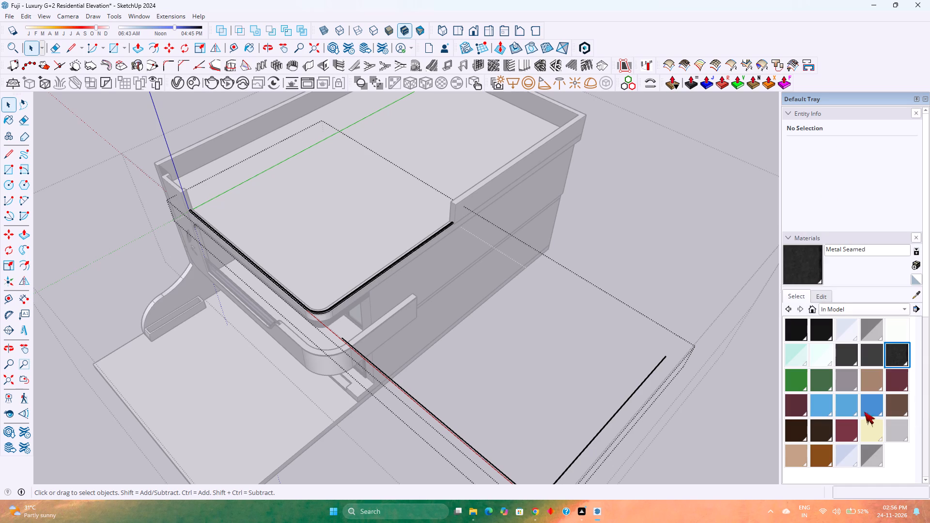
click(850, 324)
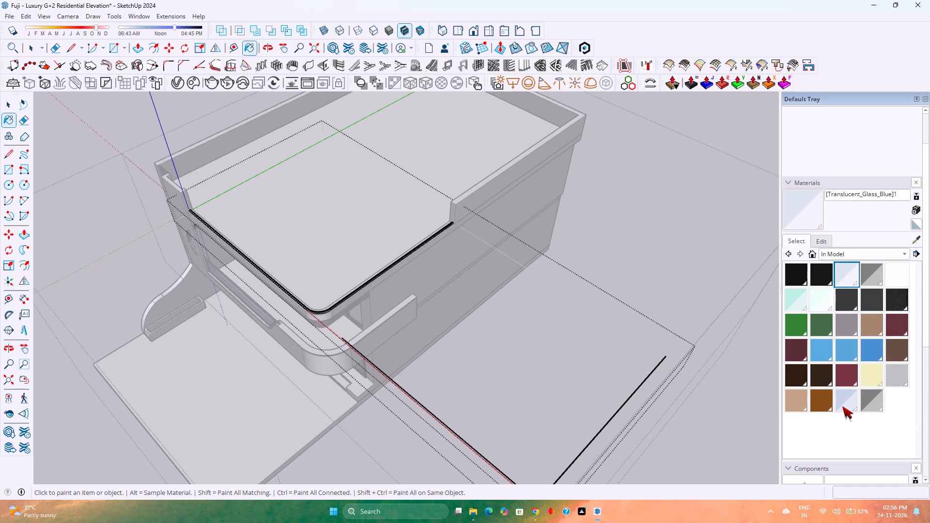
click(844, 403)
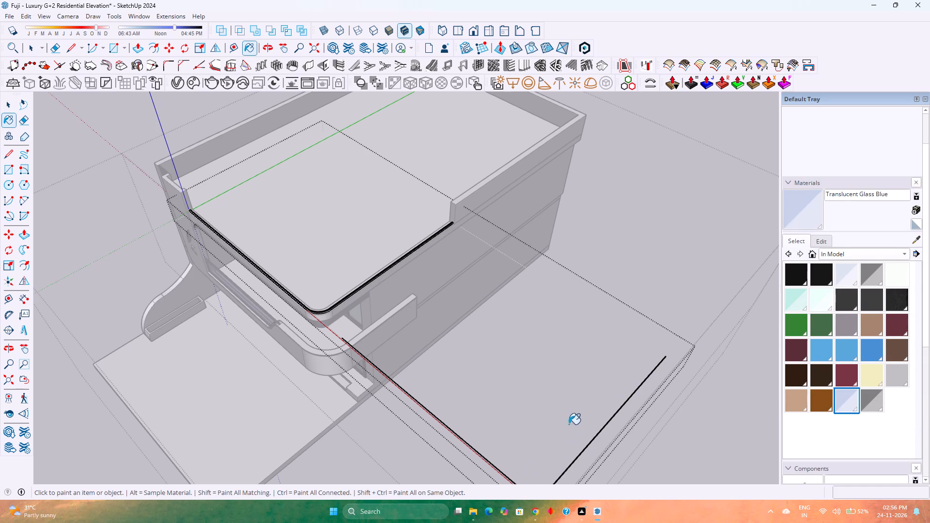
scroll(578, 445, up, 2)
scroll(589, 453, down, 7)
middle_drag(599, 457, 523, 329)
shift+middle_drag(489, 350, 484, 324)
scroll(484, 323, up, 1)
middle_drag(484, 324, 529, 387)
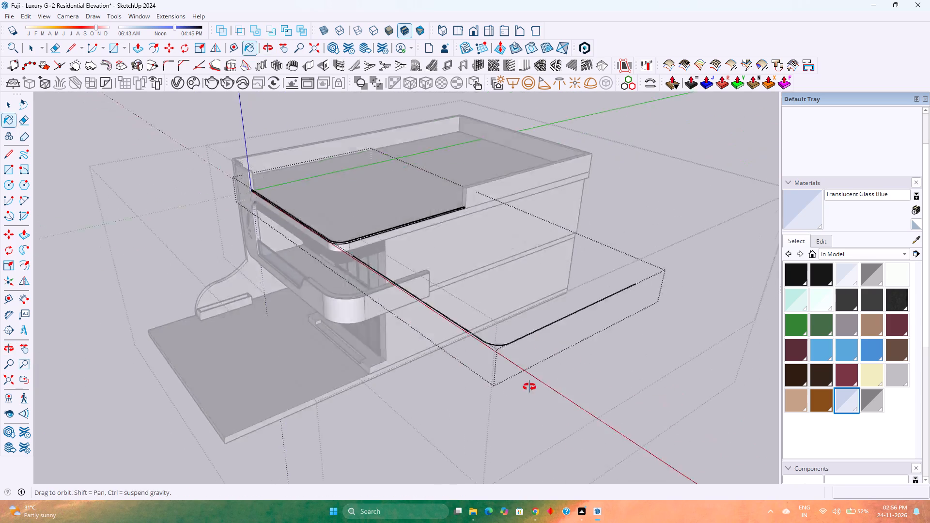
middle_drag(529, 387, 542, 428)
scroll(533, 421, up, 16)
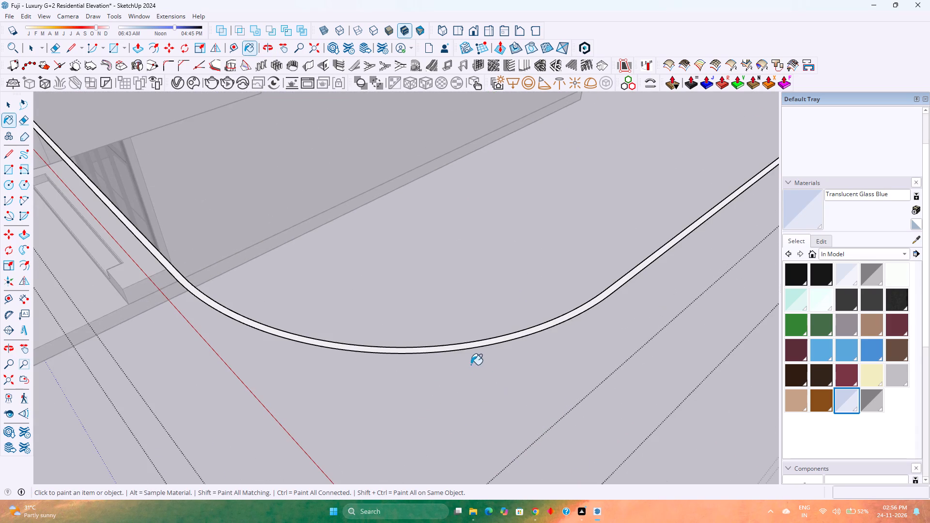
click(463, 346)
Move the Translucent Glass Blue strip by its end corner onto the corner of the base strip's groove beside the blue axis.
scroll(463, 346, down, 4)
key(space)
text(m)
scroll(463, 346, down, 20)
scroll(463, 346, down, 1)
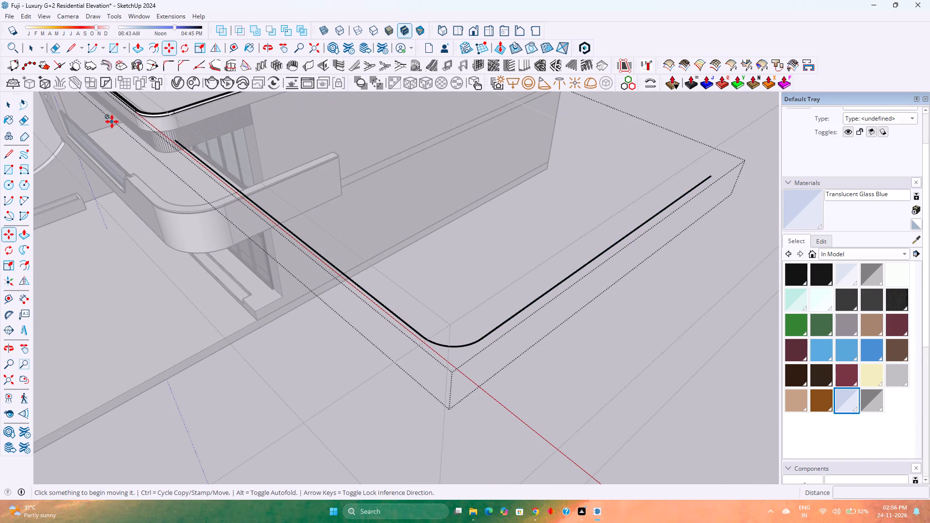
scroll(200, 172, up, 4)
shift+middle_drag(196, 159, 303, 355)
shift+scroll(318, 423, down, 2)
shift+middle_drag(318, 423, 278, 307)
shift+middle_click(278, 307)
scroll(294, 324, up, 3)
scroll(304, 362, up, 4)
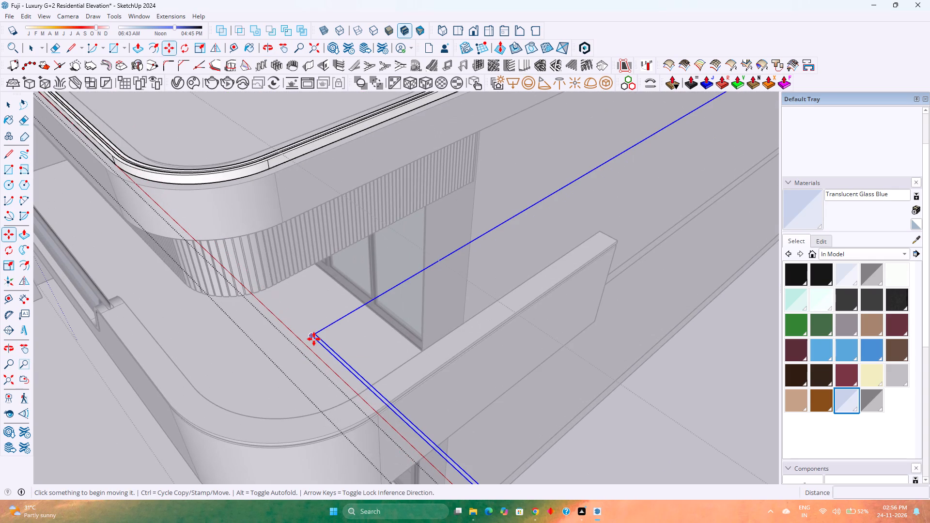
click(313, 338)
scroll(313, 338, down, 14)
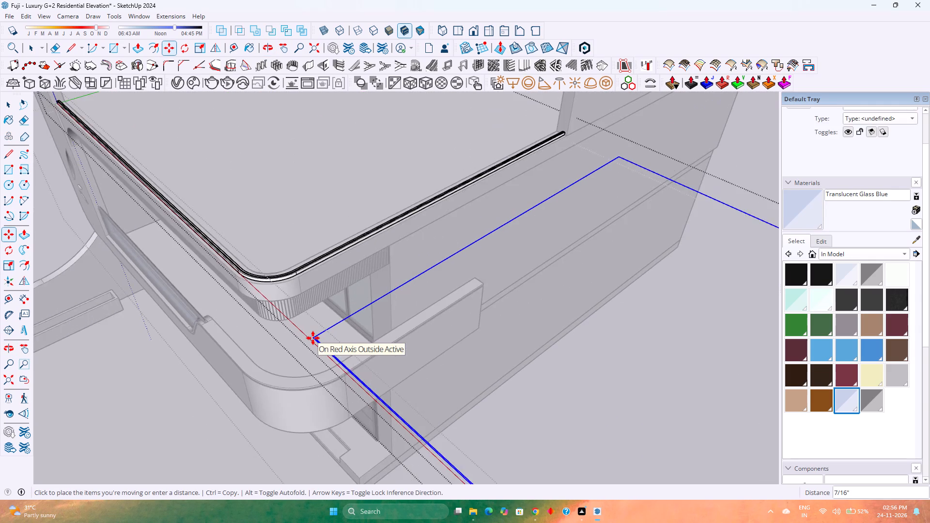
scroll(313, 338, down, 9)
scroll(194, 230, up, 2)
shift+middle_drag(199, 232, 335, 408)
shift+middle_click(335, 408)
scroll(310, 371, up, 1)
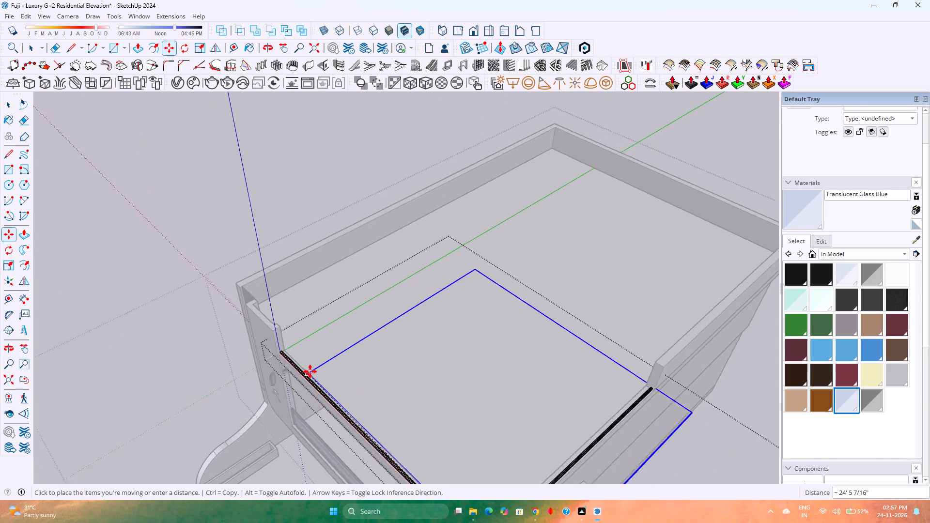
scroll(310, 371, up, 20)
scroll(310, 371, up, 7)
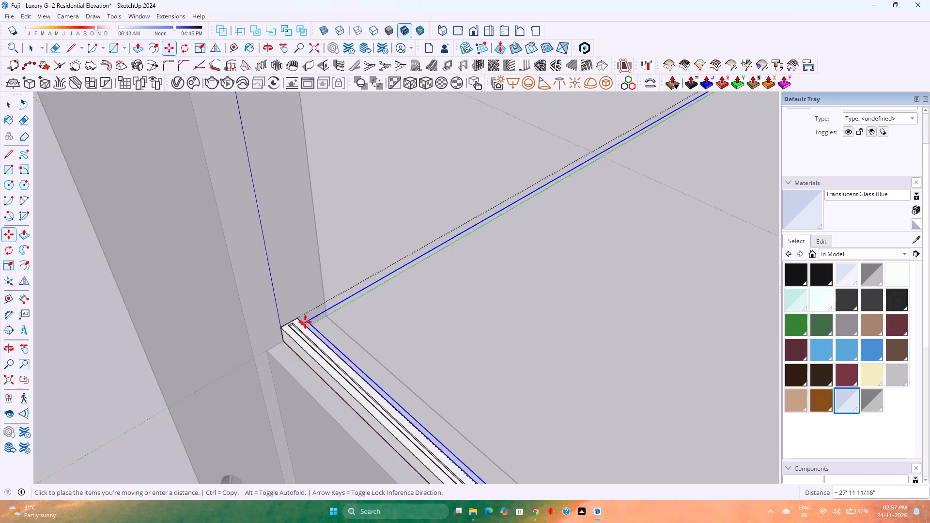
scroll(305, 322, up, 20)
scroll(305, 322, up, 2)
middle_drag(277, 331, 219, 373)
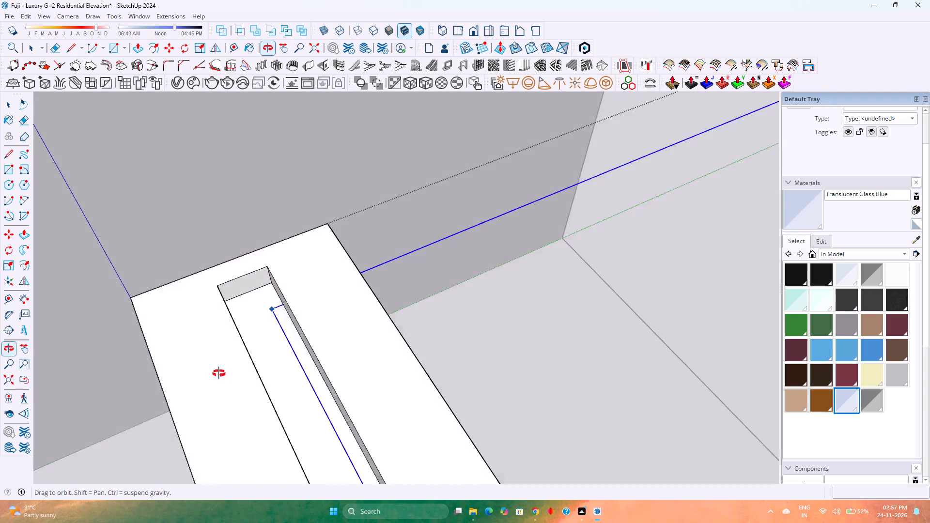
middle_drag(219, 373, 199, 391)
scroll(250, 315, up, 2)
middle_drag(250, 315, 209, 319)
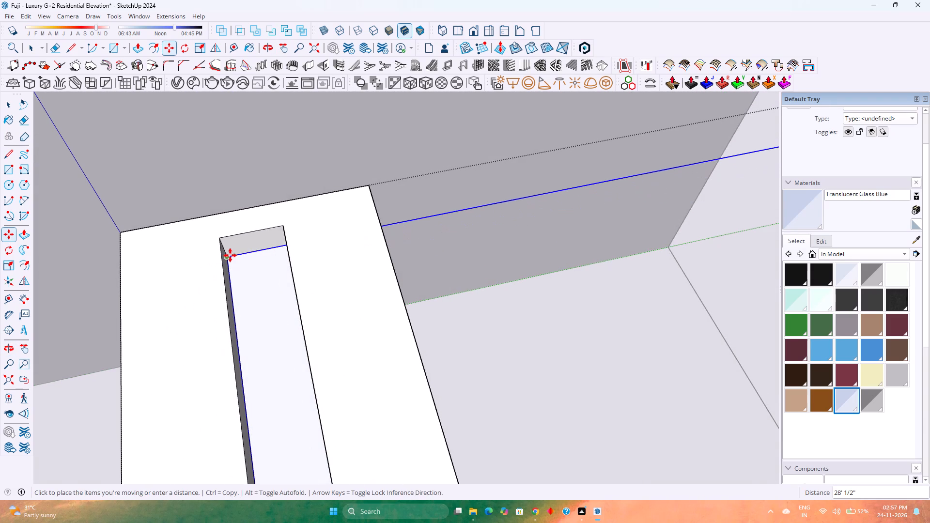
click(230, 255)
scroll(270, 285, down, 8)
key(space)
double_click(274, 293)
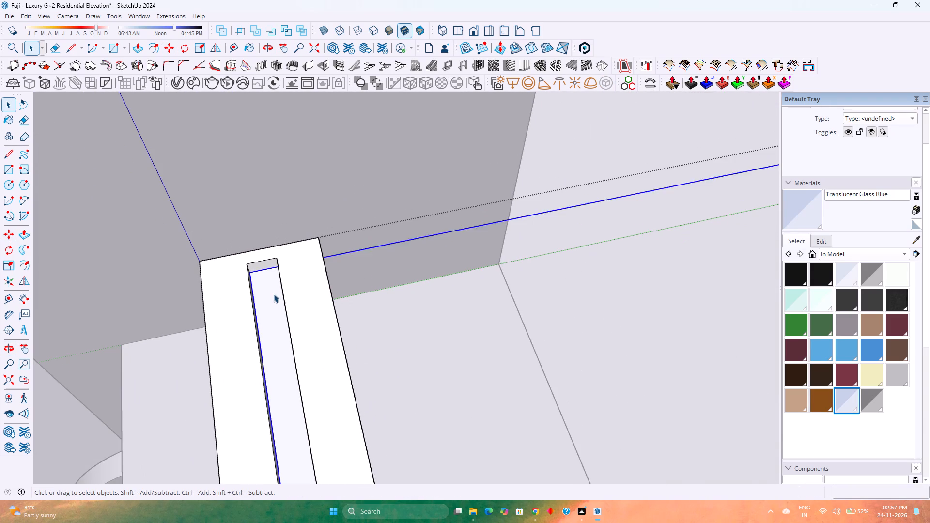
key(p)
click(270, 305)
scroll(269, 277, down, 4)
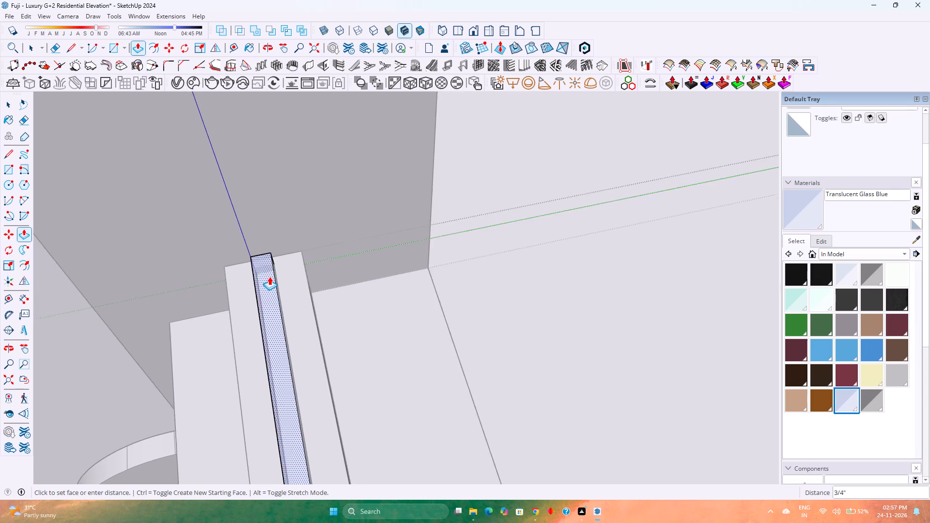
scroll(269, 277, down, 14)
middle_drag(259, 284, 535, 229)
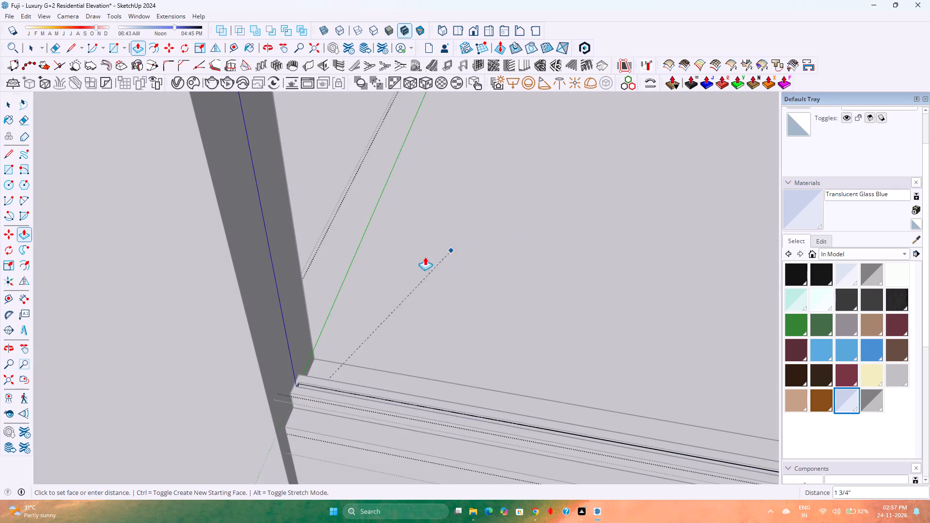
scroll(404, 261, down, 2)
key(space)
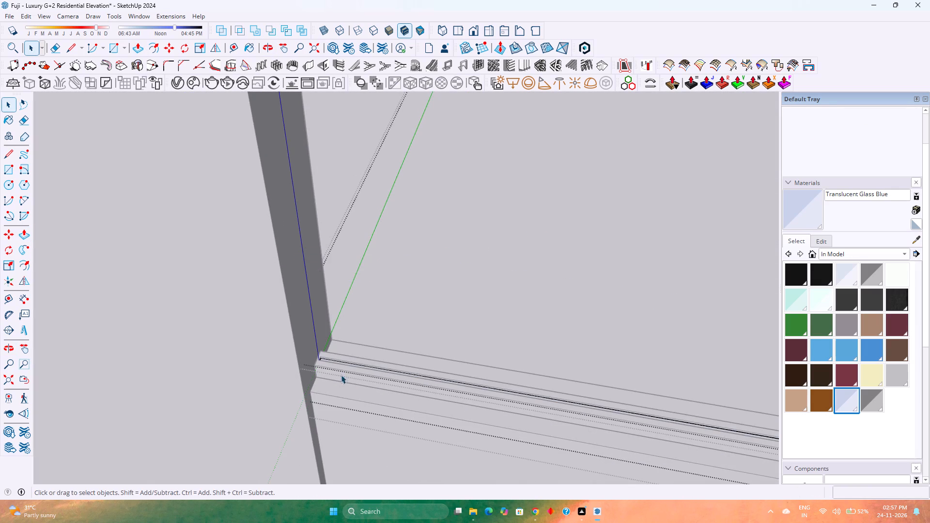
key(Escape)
Hide the glass strip lying in the base strip's groove.
triple_click(323, 369)
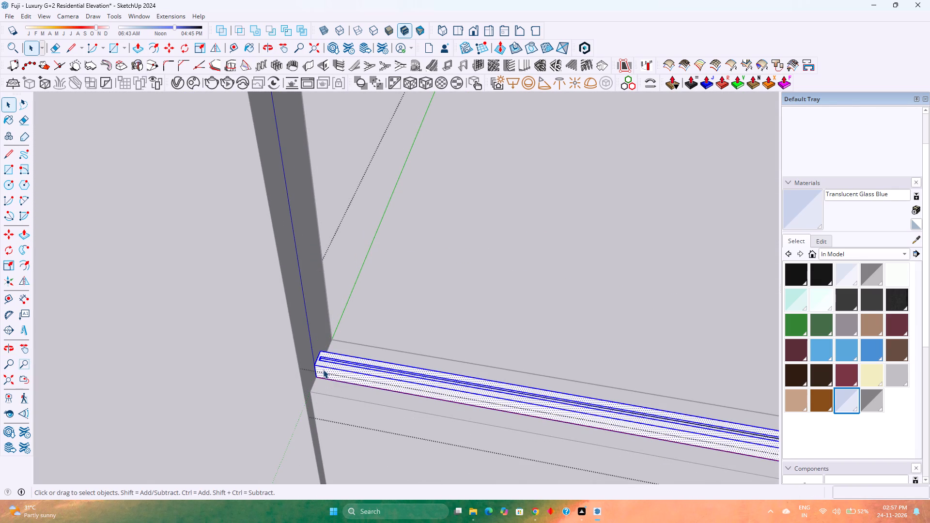
click(323, 369)
scroll(325, 371, up, 8)
scroll(331, 370, down, 1)
scroll(331, 370, up, 4)
middle_drag(331, 370, 231, 462)
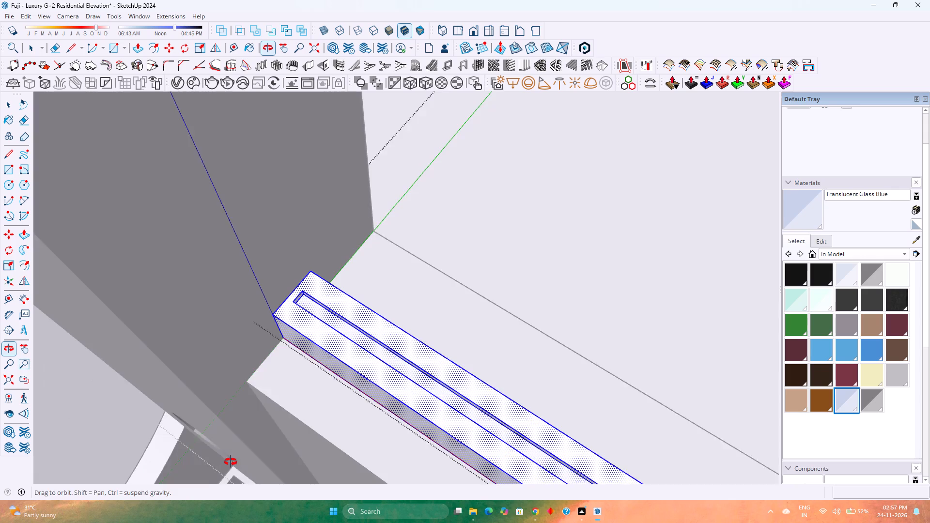
middle_drag(231, 462, 222, 474)
scroll(325, 324, up, 7)
click(322, 310)
right_click(322, 310)
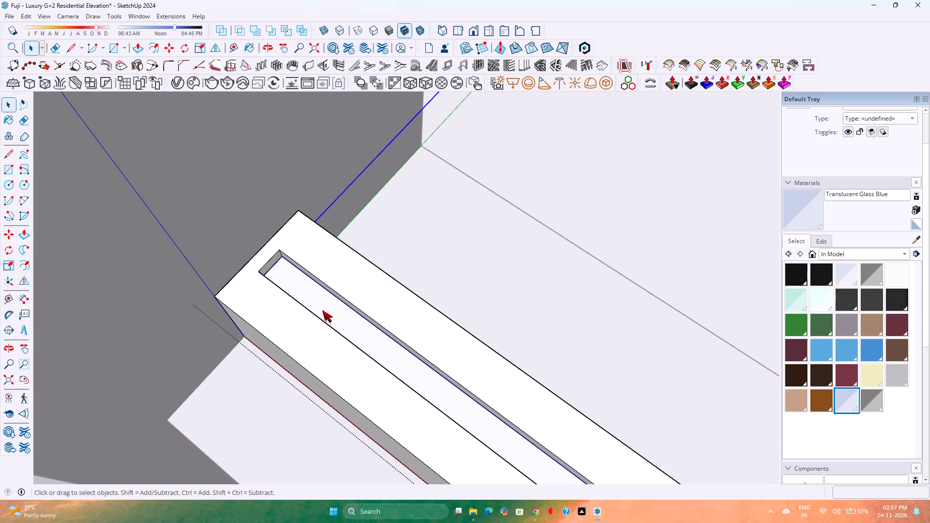
click(348, 95)
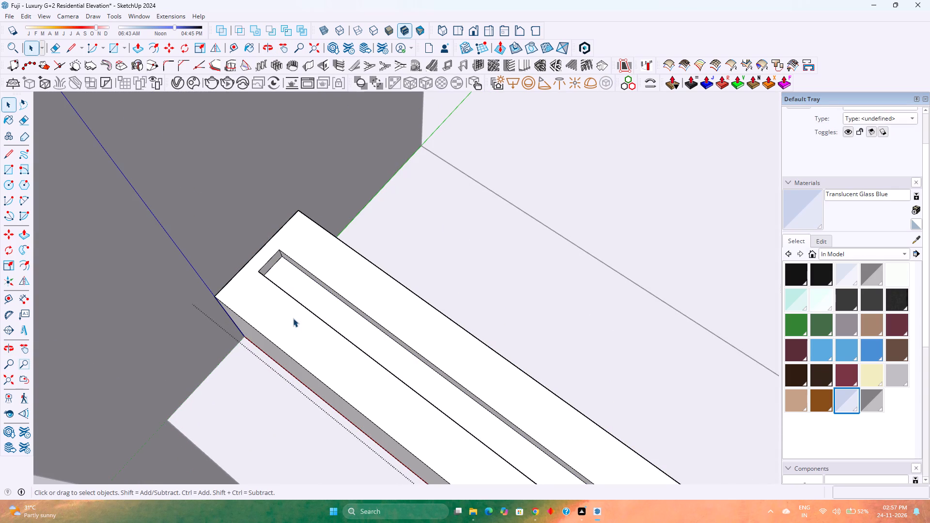
Select all geometry inside the base strip group and place a Tape Measure guide 1'5" above the parapet edge beside the blue axis.
triple_click(293, 318)
scroll(278, 341, down, 4)
middle_drag(283, 352, 349, 284)
scroll(363, 276, down, 3)
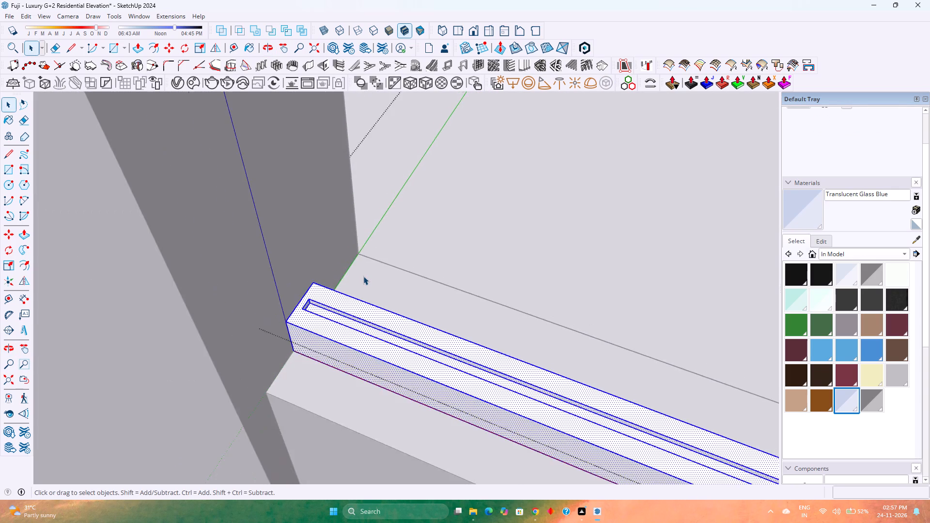
scroll(363, 276, down, 14)
shift+middle_drag(355, 257, 313, 359)
middle_drag(310, 359, 316, 250)
scroll(326, 247, down, 2)
click(240, 50)
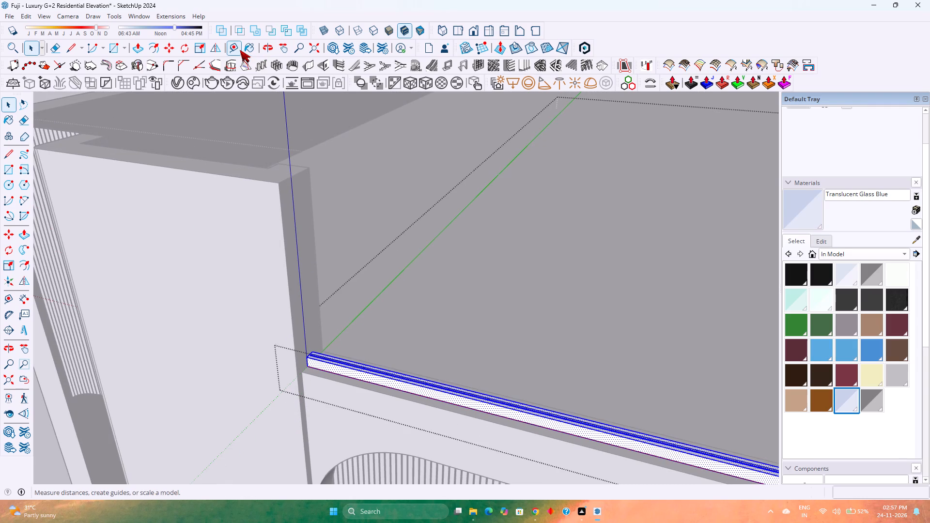
click(306, 369)
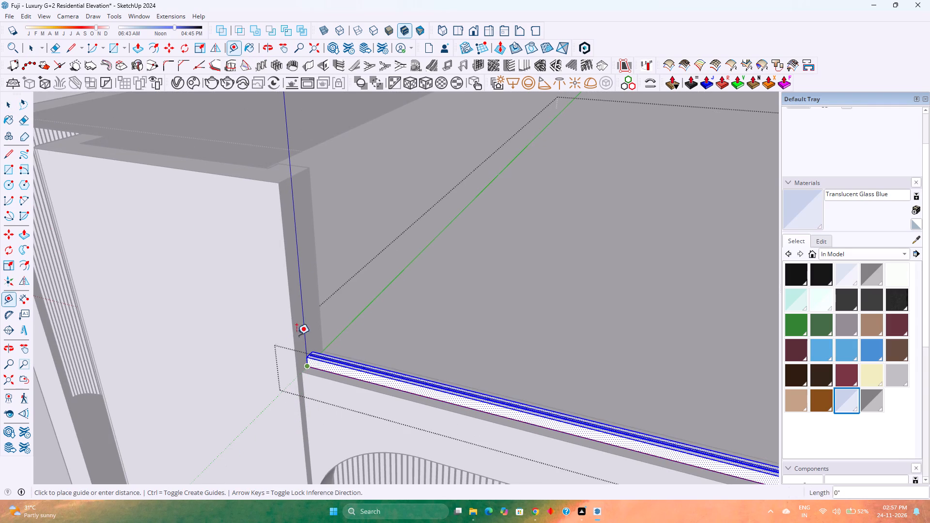
key(Escape)
scroll(321, 366, up, 10)
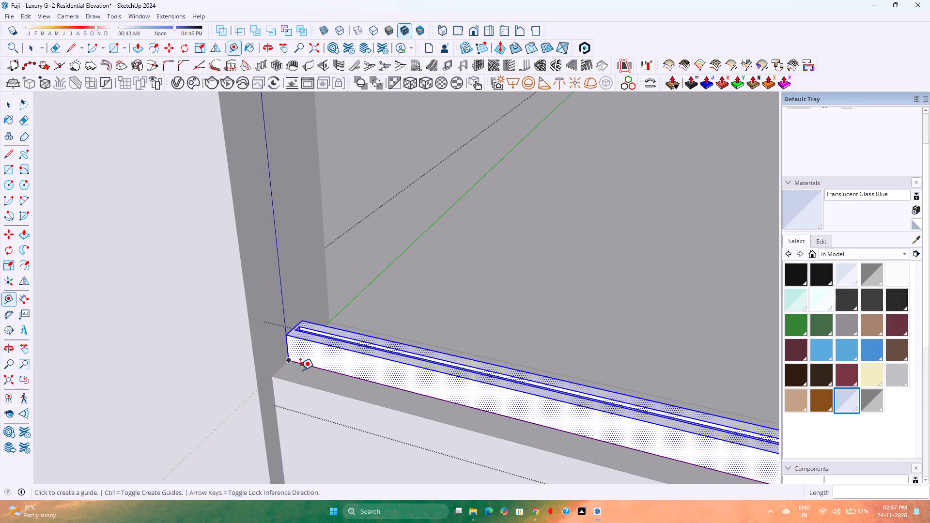
click(280, 370)
scroll(277, 347, down, 15)
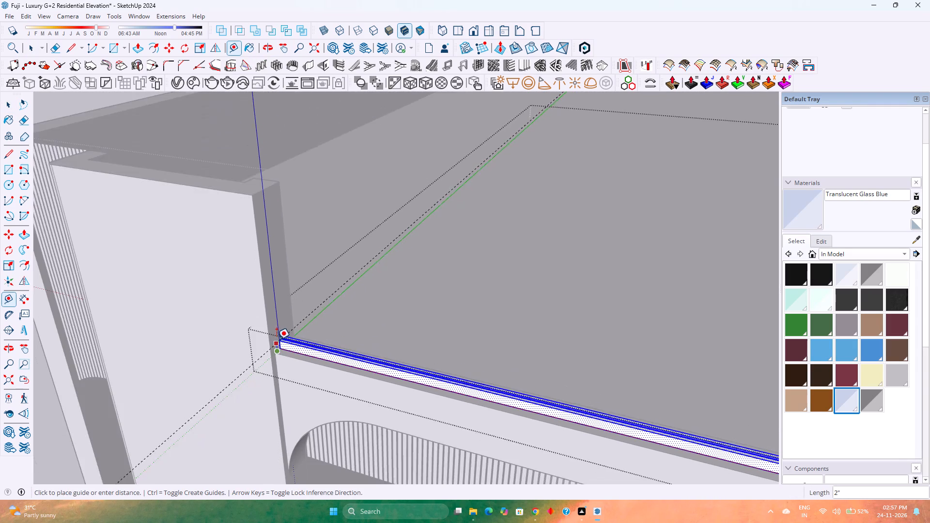
scroll(277, 339, down, 2)
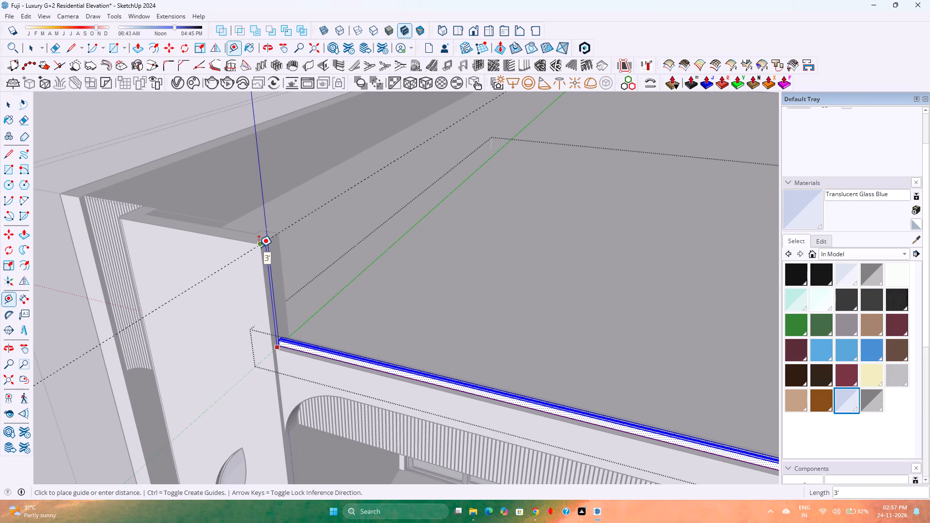
text(1')
key(5)
key(Return)
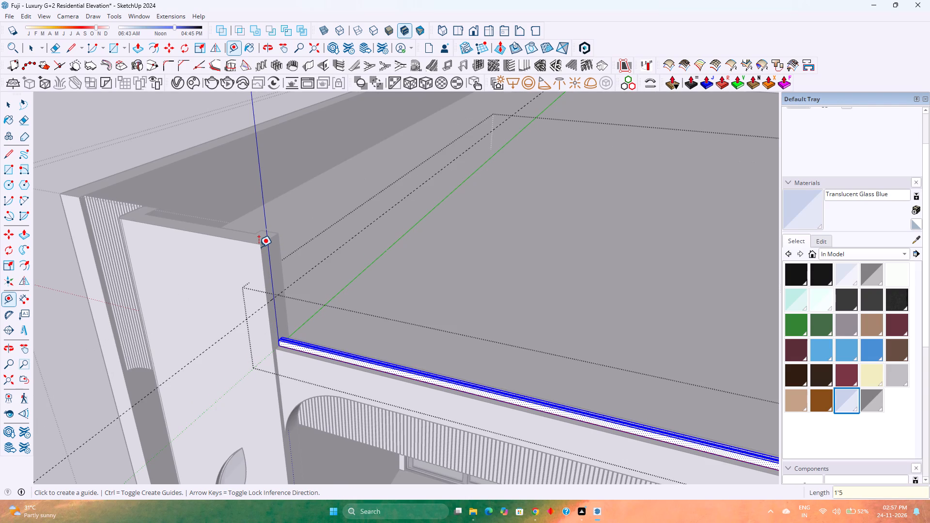
Flip a copy of the selected base strip geometry upward about a horizontal plane at the 1'5" guide.
key(space)
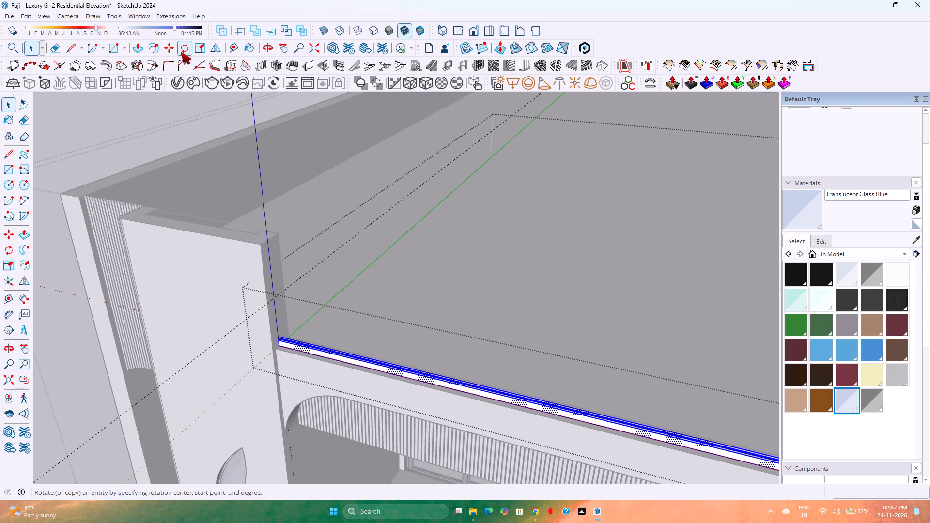
click(213, 46)
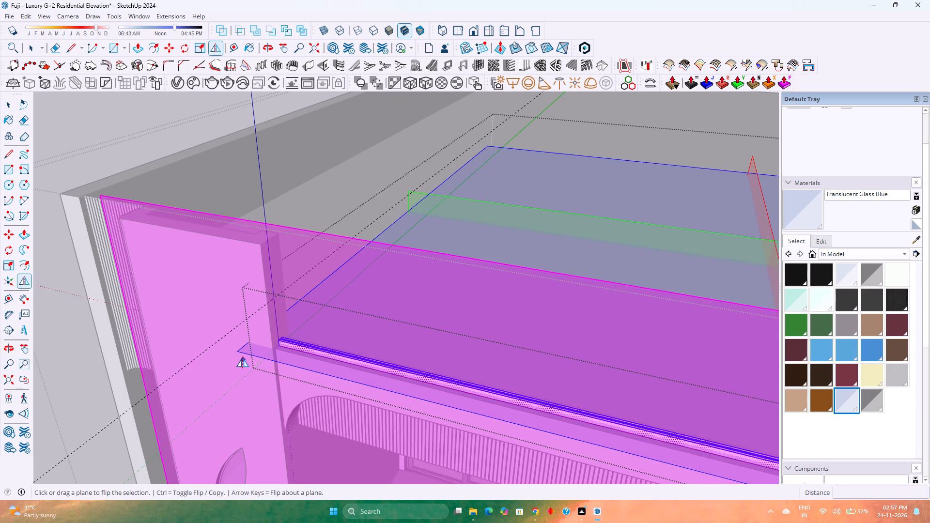
drag(240, 354, 252, 320)
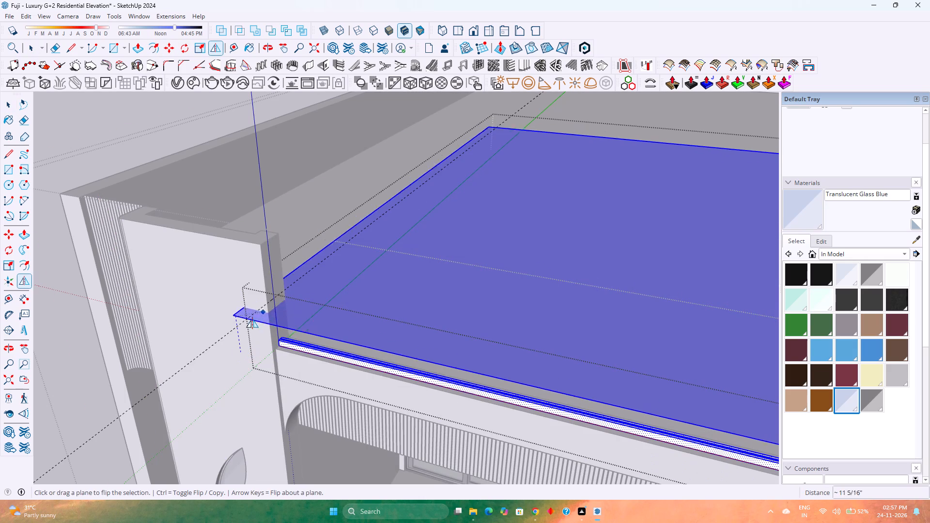
drag(252, 320, 301, 278)
key(space)
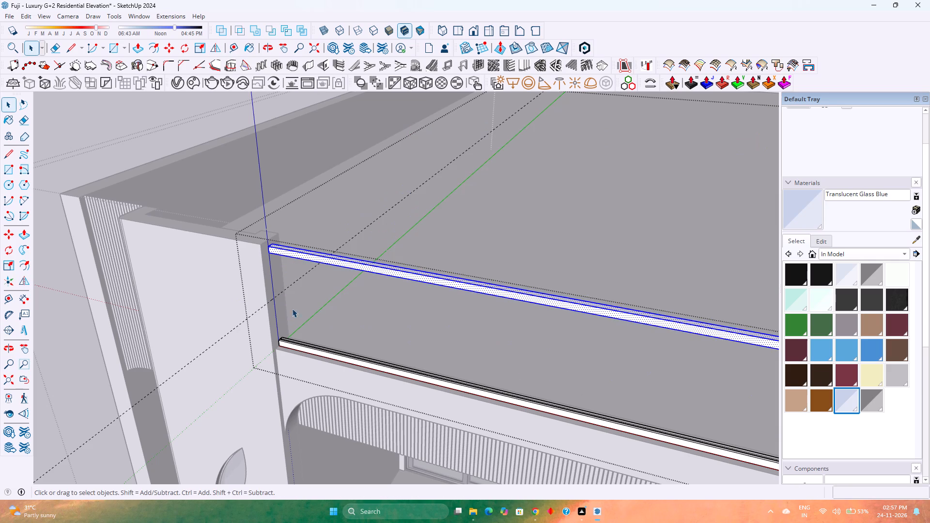
Unhide all hidden objects.
scroll(285, 358, up, 2)
click(27, 15)
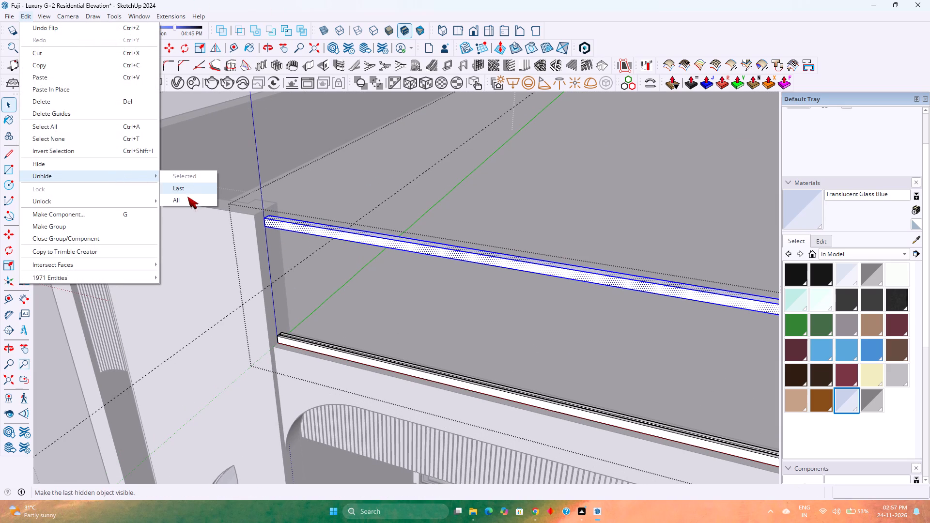
click(187, 198)
Move the glass strip about 7/16" along the red axis to align it with the side of the base strip's groove.
scroll(269, 349, up, 8)
middle_drag(280, 332, 280, 332)
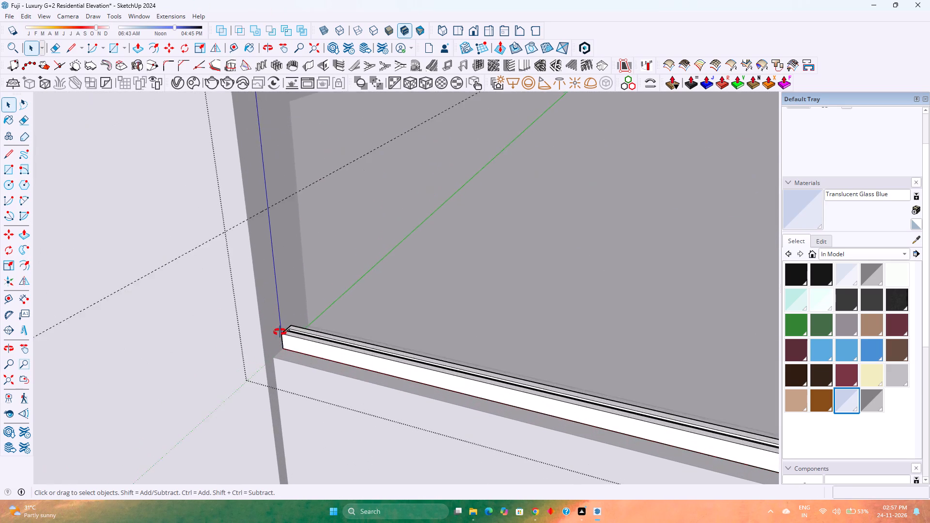
middle_drag(280, 332, 200, 397)
scroll(302, 319, up, 20)
scroll(302, 319, up, 1)
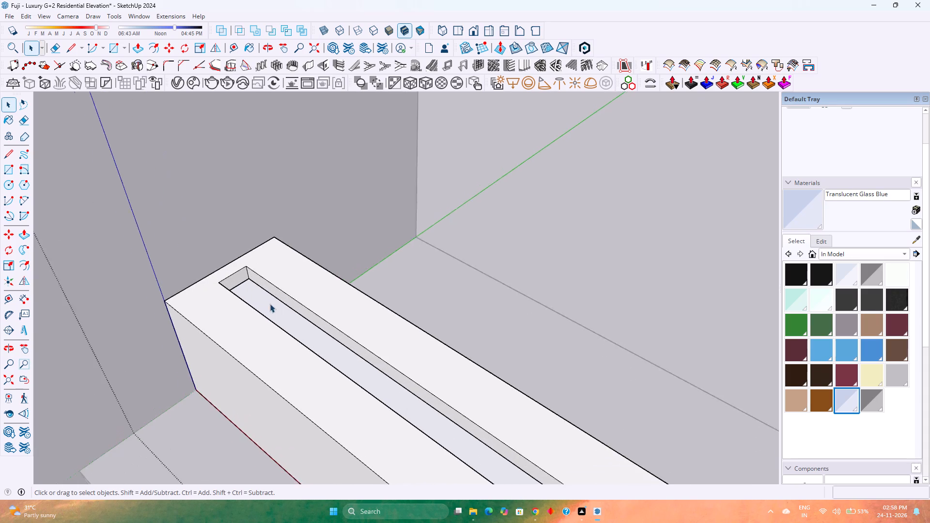
middle_drag(270, 304, 294, 404)
click(269, 325)
scroll(269, 325, down, 13)
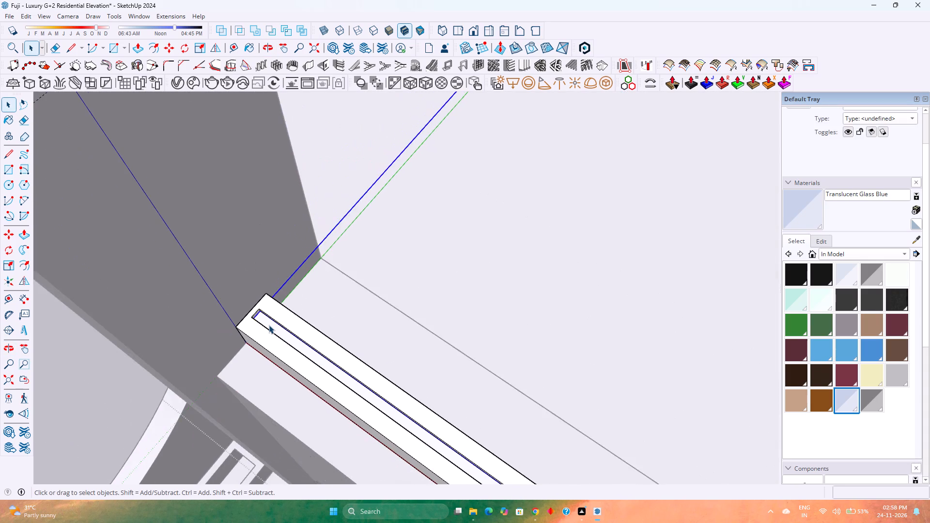
scroll(269, 325, down, 20)
scroll(269, 325, down, 10)
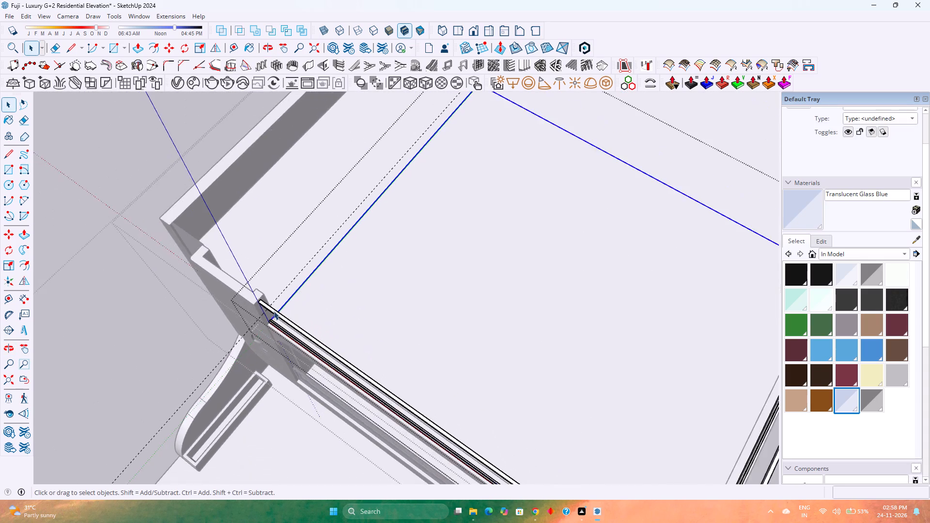
scroll(274, 311, down, 4)
shift+middle_drag(381, 352, 283, 211)
scroll(525, 142, up, 8)
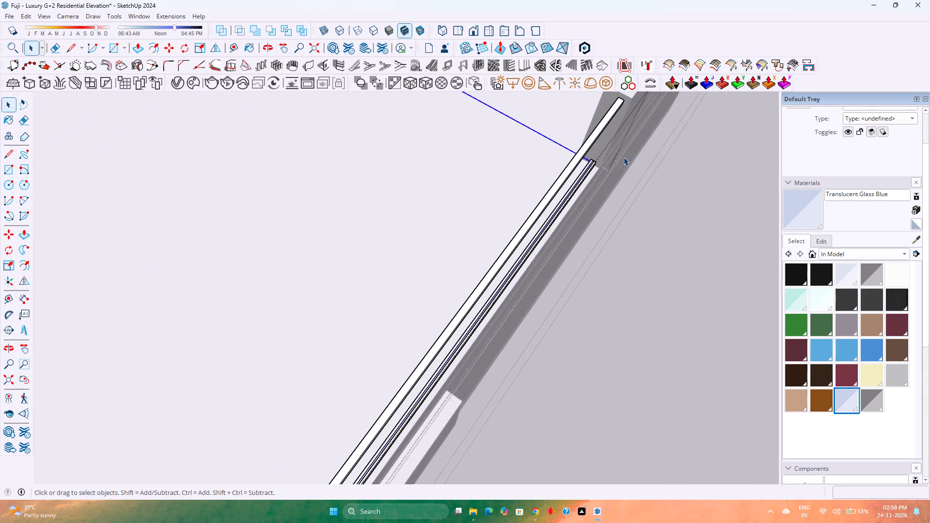
scroll(606, 160, up, 20)
scroll(606, 160, up, 5)
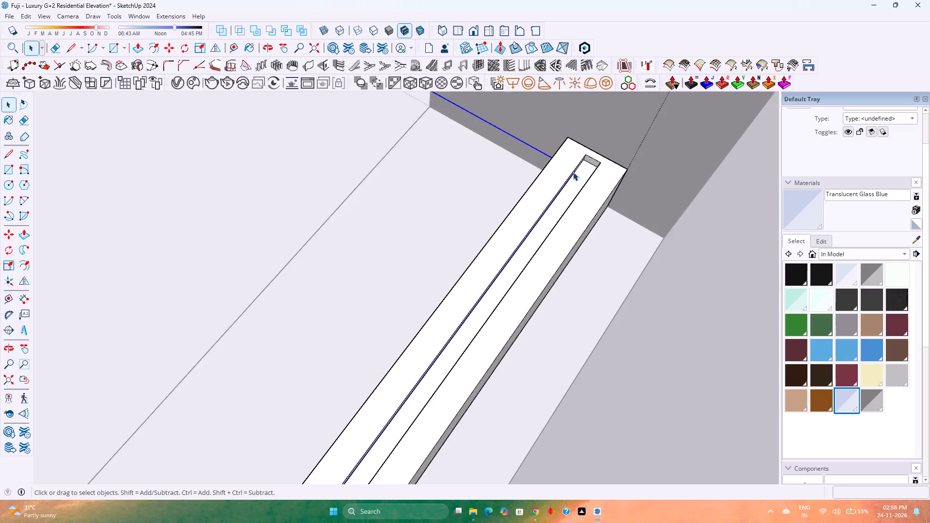
scroll(573, 172, up, 3)
key(m)
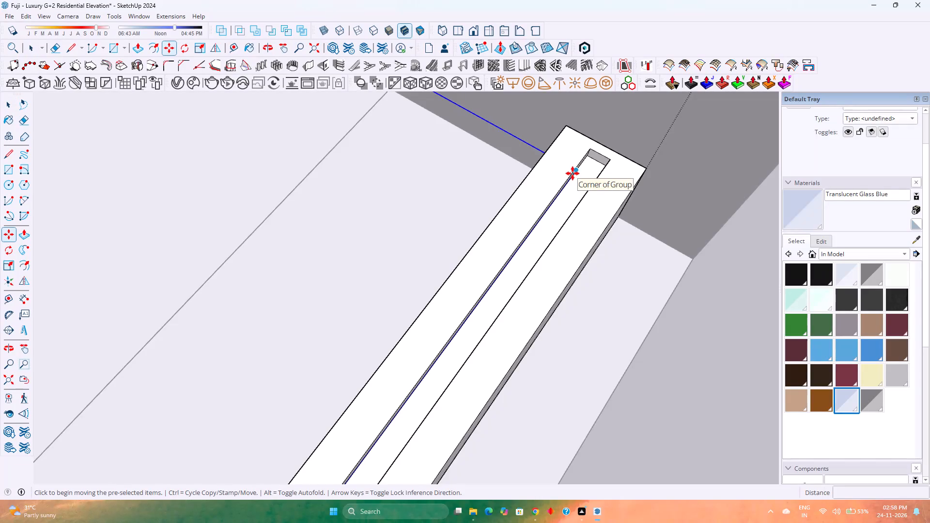
key(k)
scroll(574, 173, up, 4)
click(580, 172)
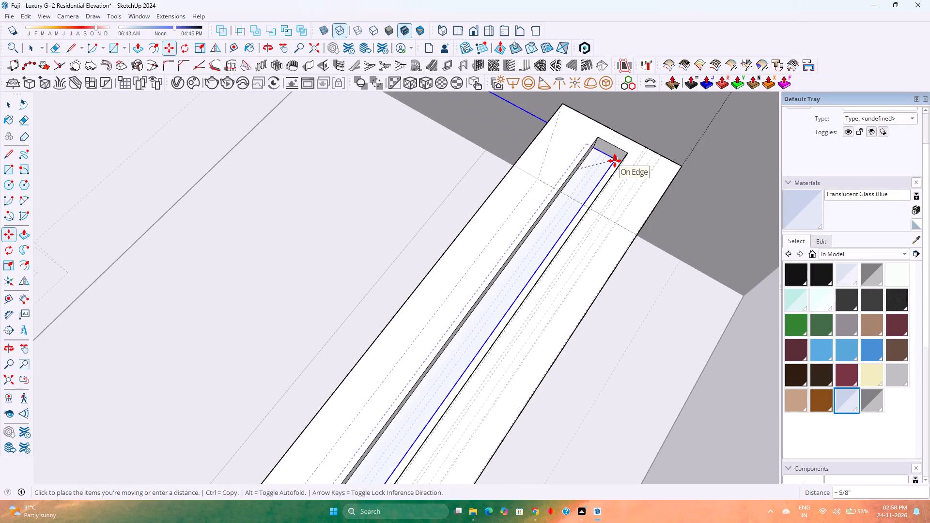
scroll(608, 181, up, 1)
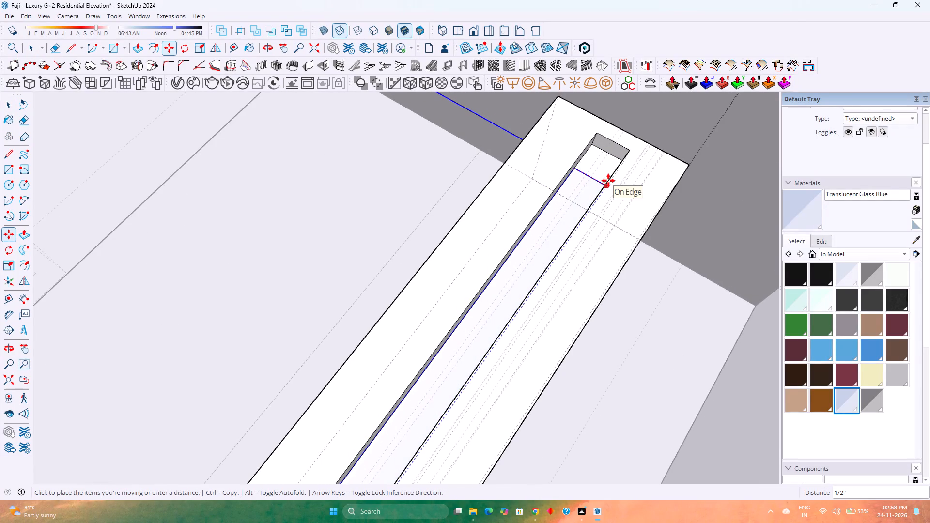
key(Right)
key(k)
scroll(608, 182, up, 4)
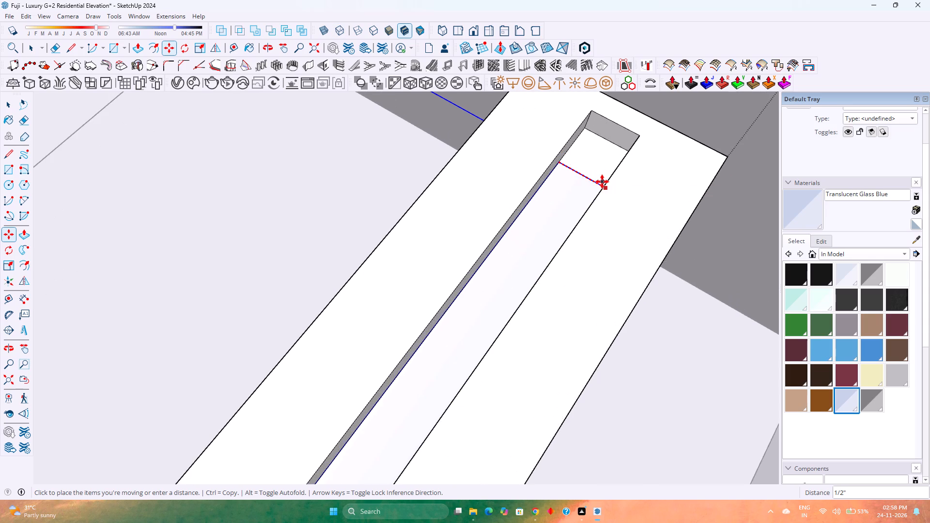
scroll(602, 182, up, 2)
middle_drag(602, 182, 672, 241)
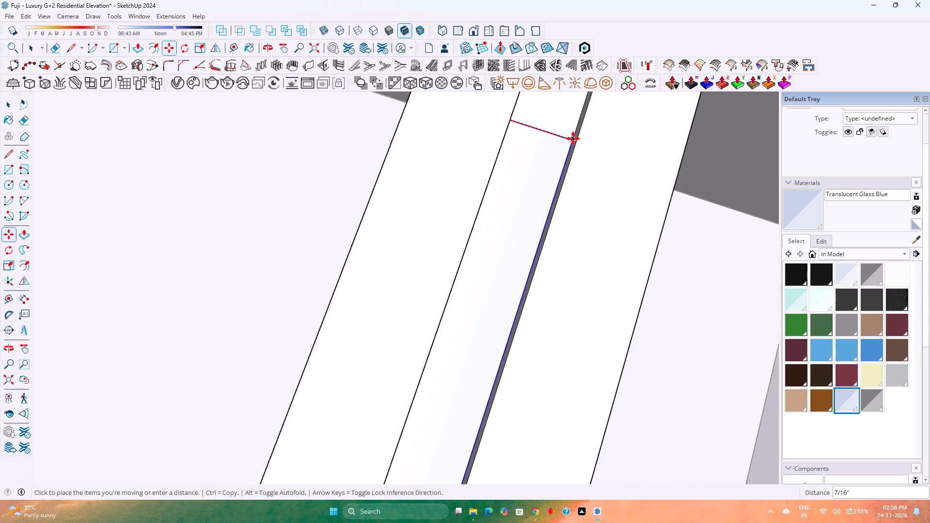
click(573, 138)
Open the glass strip group and push/pull its top face up about 2' 6 7/16" to reach the top strip.
scroll(568, 165, down, 5)
middle_drag(581, 192, 506, 160)
scroll(492, 148, down, 9)
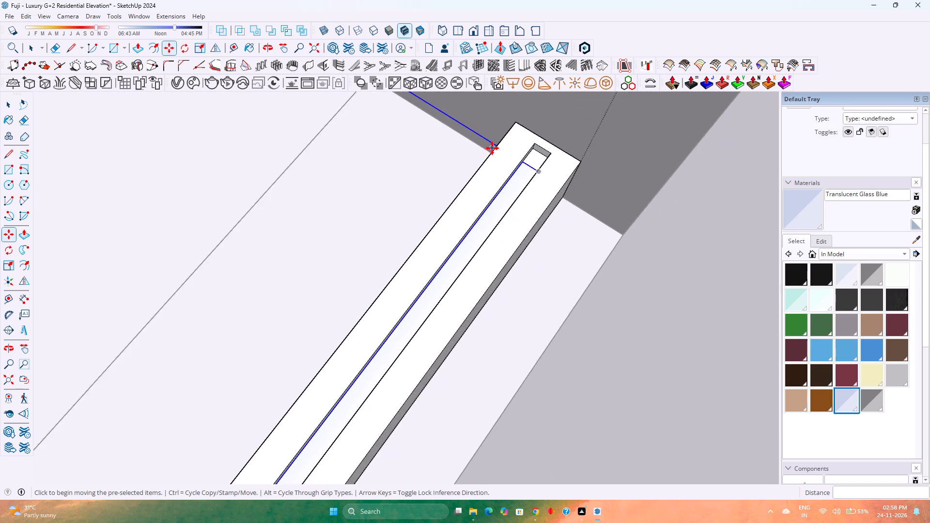
scroll(492, 148, down, 20)
scroll(492, 148, down, 13)
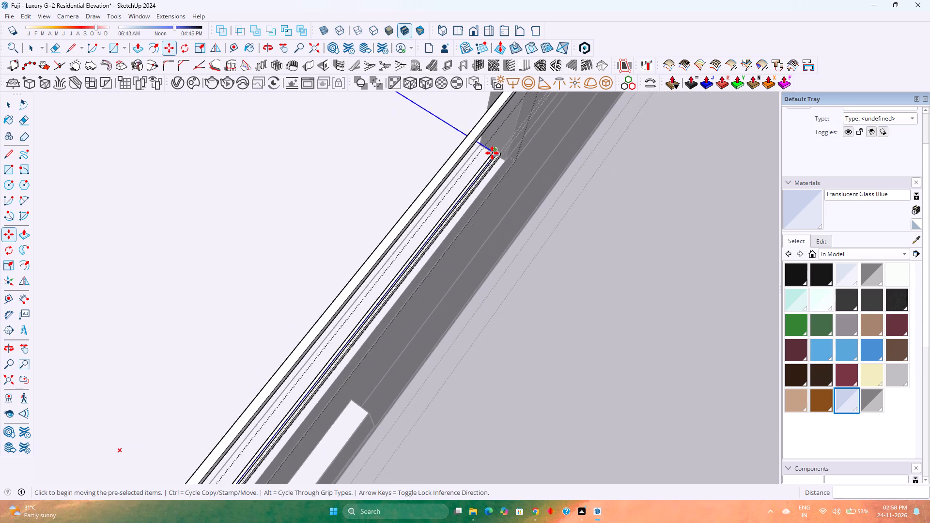
scroll(492, 153, down, 13)
scroll(174, 231, up, 1)
shift+scroll(103, 222, up, 3)
shift+middle_drag(103, 222, 111, 223)
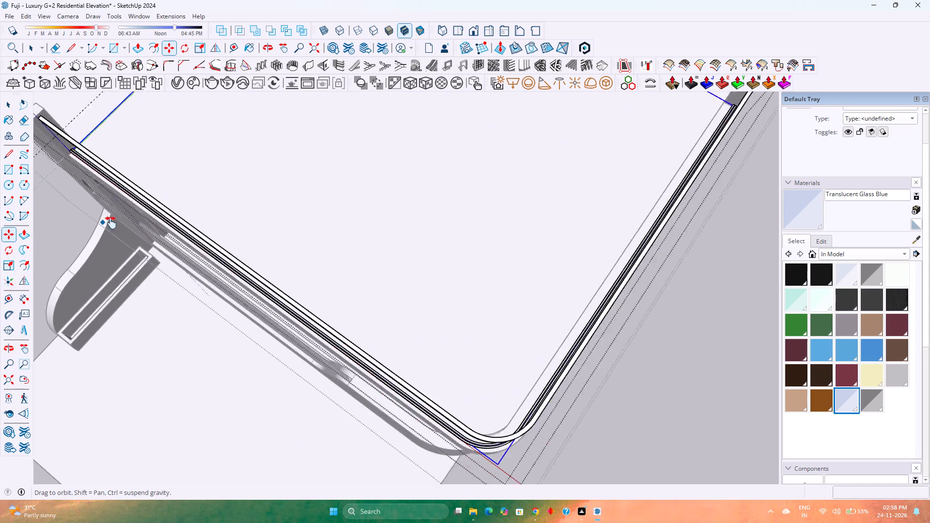
shift+middle_drag(111, 223, 253, 287)
scroll(304, 249, up, 20)
scroll(304, 249, up, 2)
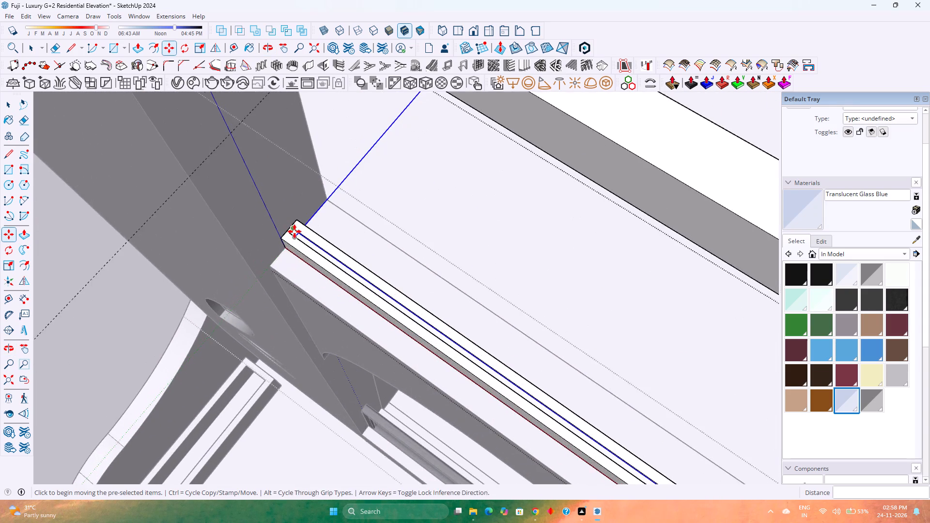
scroll(294, 231, up, 11)
key(space)
double_click(309, 238)
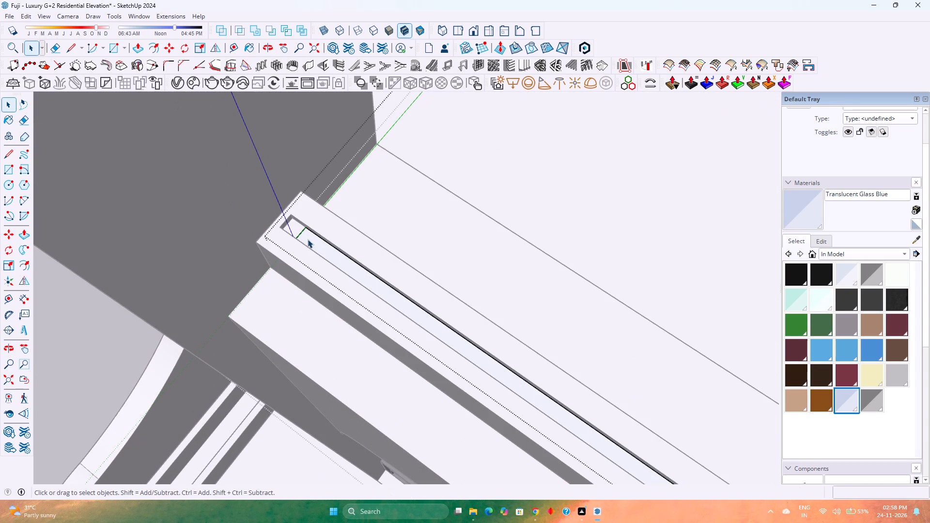
key(p)
click(317, 239)
scroll(329, 204, down, 5)
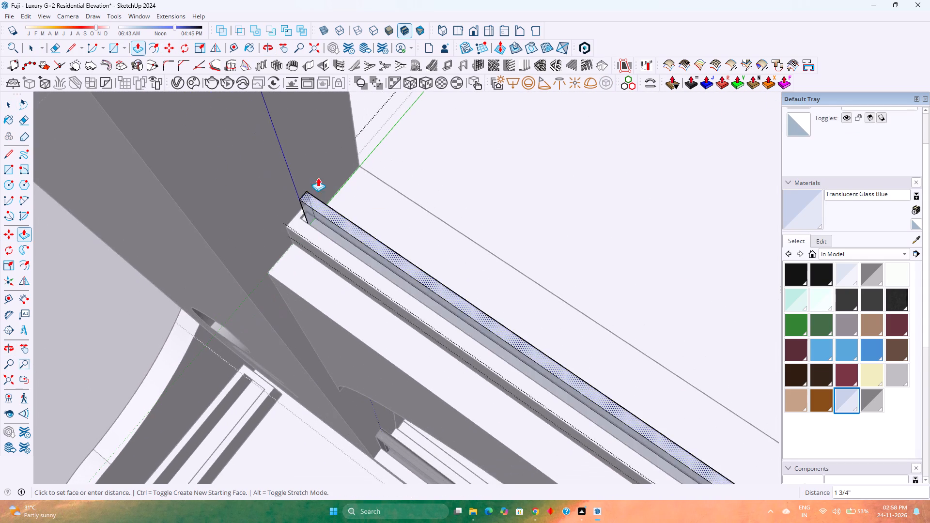
scroll(317, 172, down, 19)
shift+middle_drag(330, 172, 344, 238)
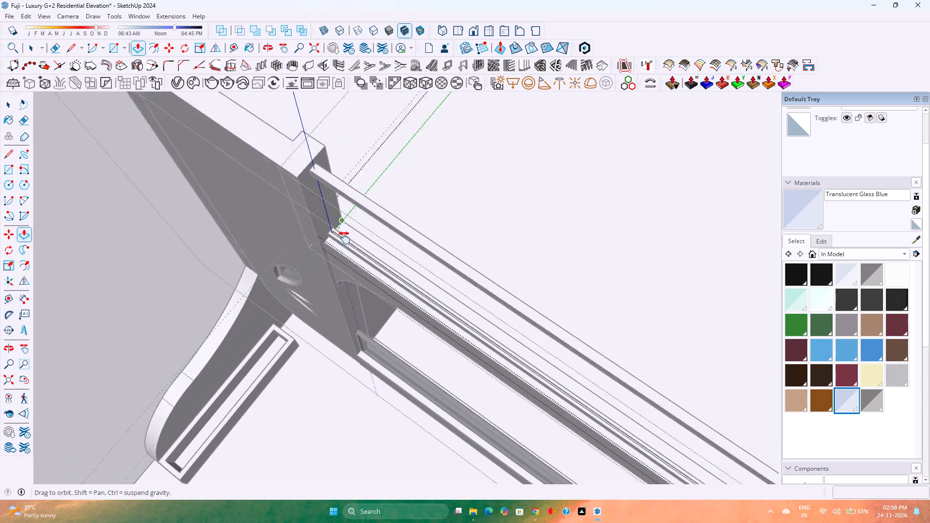
shift+middle_drag(344, 238, 355, 292)
shift+middle_click(355, 294)
middle_drag(337, 291, 342, 141)
scroll(349, 228, up, 11)
middle_drag(339, 228, 321, 194)
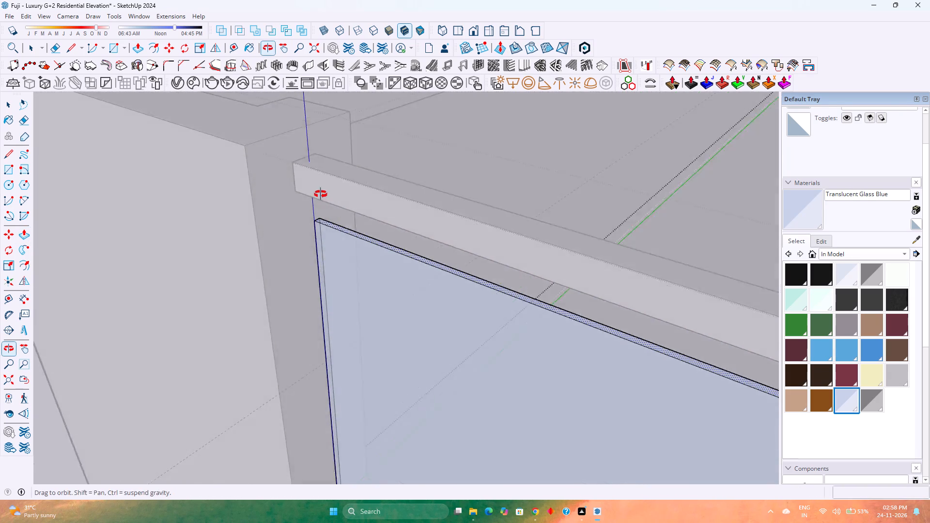
middle_drag(321, 194, 317, 101)
middle_click(317, 101)
scroll(332, 172, up, 5)
middle_drag(322, 175, 187, 131)
middle_click(187, 131)
middle_drag(188, 131, 194, 131)
scroll(300, 139, up, 4)
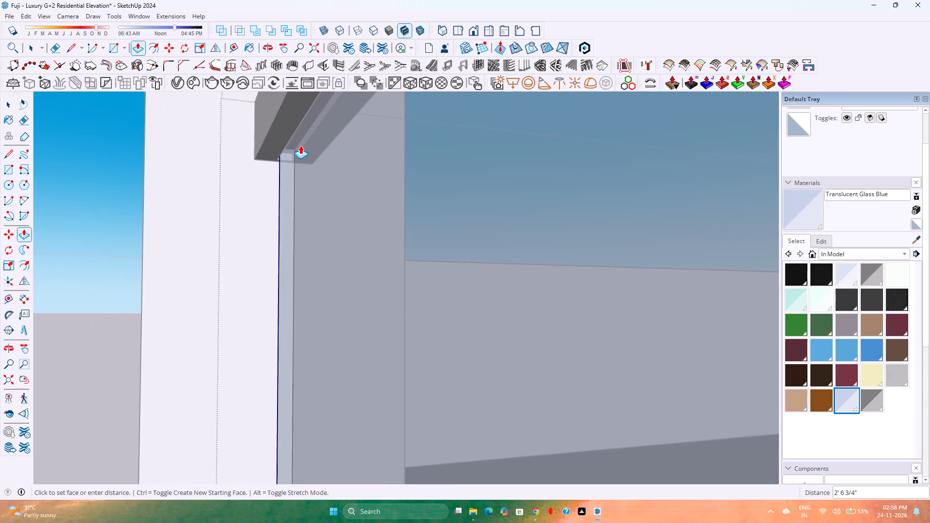
scroll(300, 145, up, 10)
scroll(298, 129, down, 1)
scroll(298, 131, up, 4)
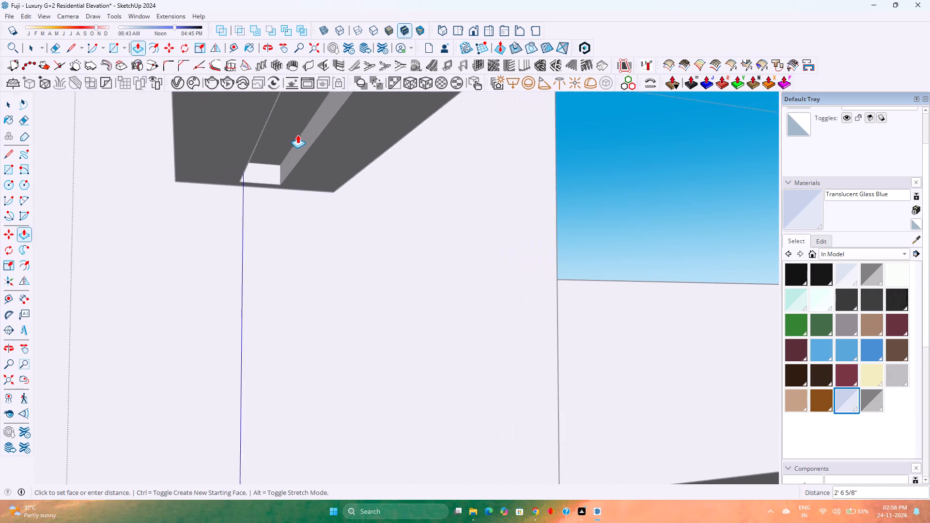
scroll(297, 135, up, 4)
middle_drag(297, 139, 192, 165)
middle_drag(192, 165, 198, 165)
scroll(363, 140, up, 4)
shift+middle_drag(368, 140, 325, 280)
middle_drag(329, 272, 377, 233)
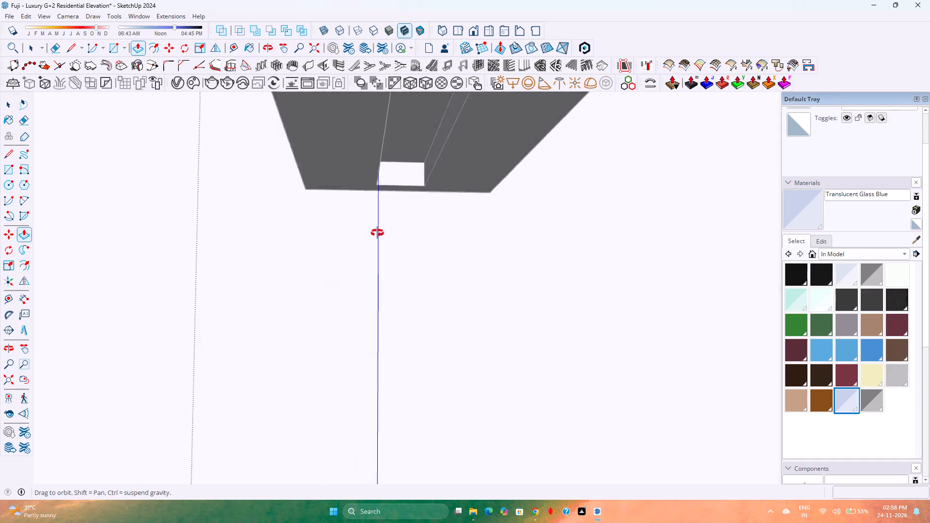
middle_drag(377, 233, 437, 221)
shift+scroll(454, 197, up, 1)
shift+middle_drag(453, 199, 350, 344)
middle_drag(333, 329, 346, 246)
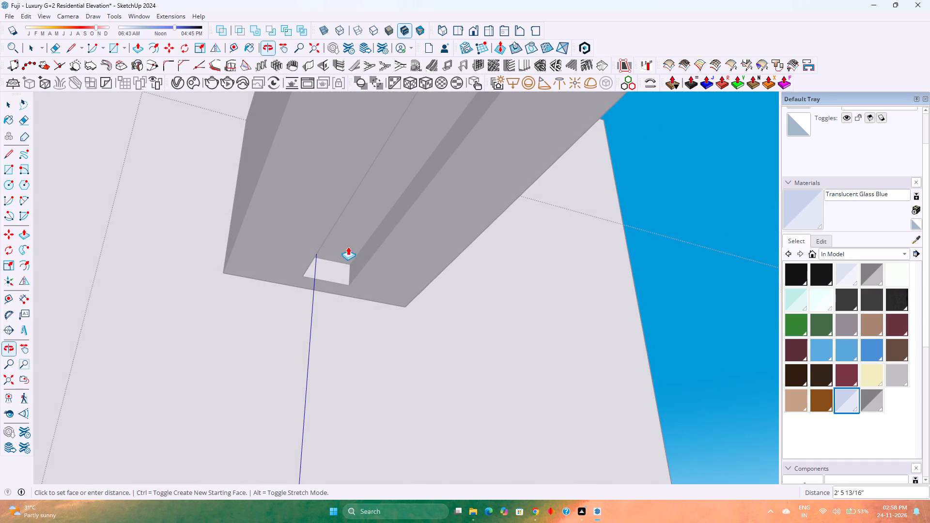
middle_drag(353, 247, 363, 260)
middle_click(363, 260)
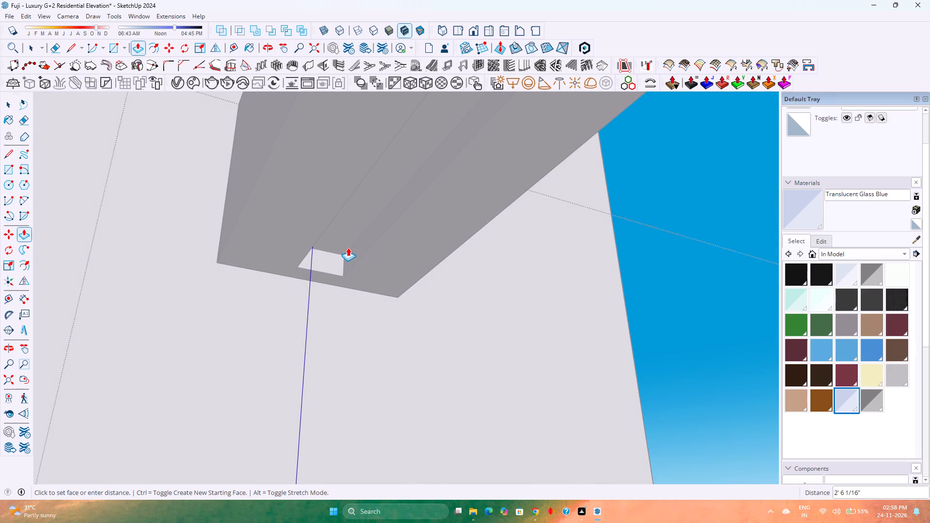
click(356, 215)
Push/pull the glass panel's top face another 1/8" up to the ceiling of the top strip's groove.
middle_drag(339, 254, 389, 321)
scroll(312, 254, down, 2)
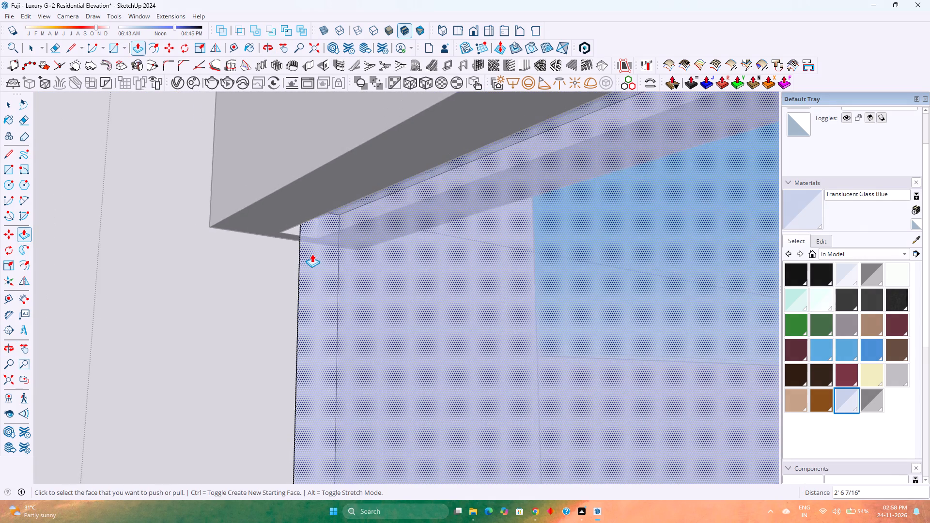
scroll(312, 254, up, 9)
middle_drag(276, 240, 93, 187)
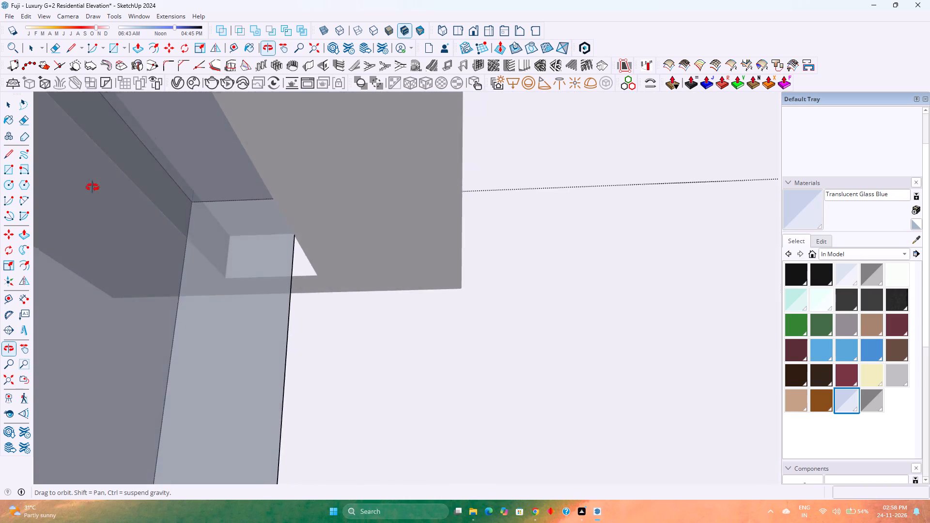
middle_drag(93, 187, 159, 247)
scroll(278, 191, up, 1)
click(284, 183)
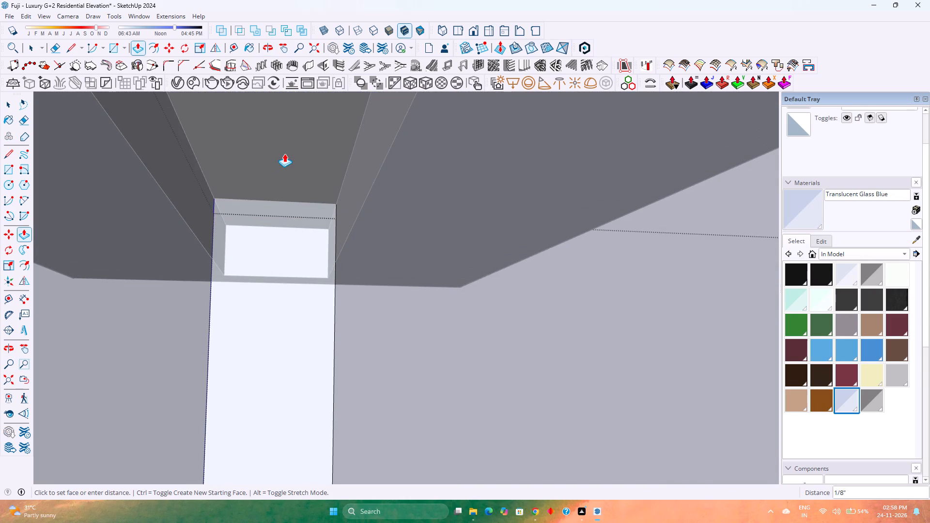
click(288, 148)
Push/pull the glass panel's end face beside the column outward by 0.5".
middle_drag(189, 242, 396, 240)
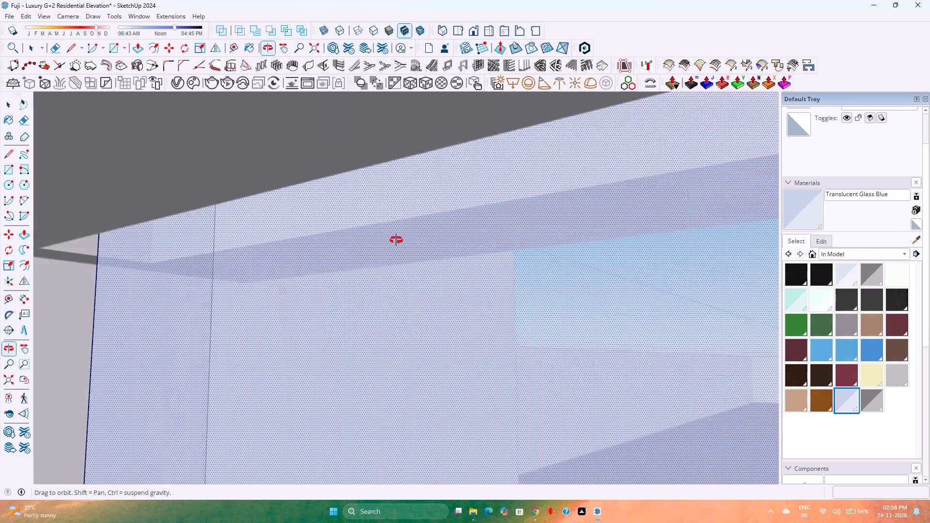
middle_drag(396, 240, 451, 241)
scroll(335, 214, down, 15)
shift+middle_drag(338, 329, 291, 217)
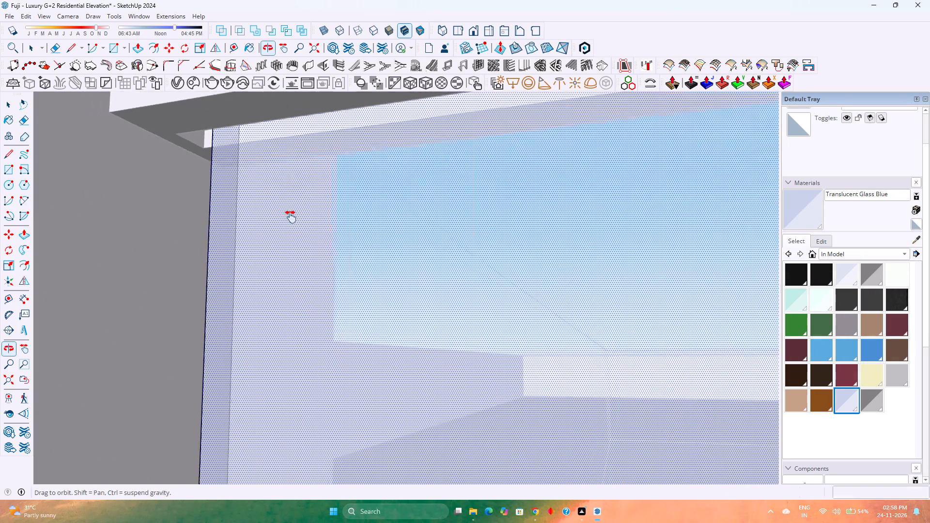
middle_drag(249, 234, 572, 339)
shift+middle_drag(514, 292, 487, 215)
middle_drag(501, 232, 240, 282)
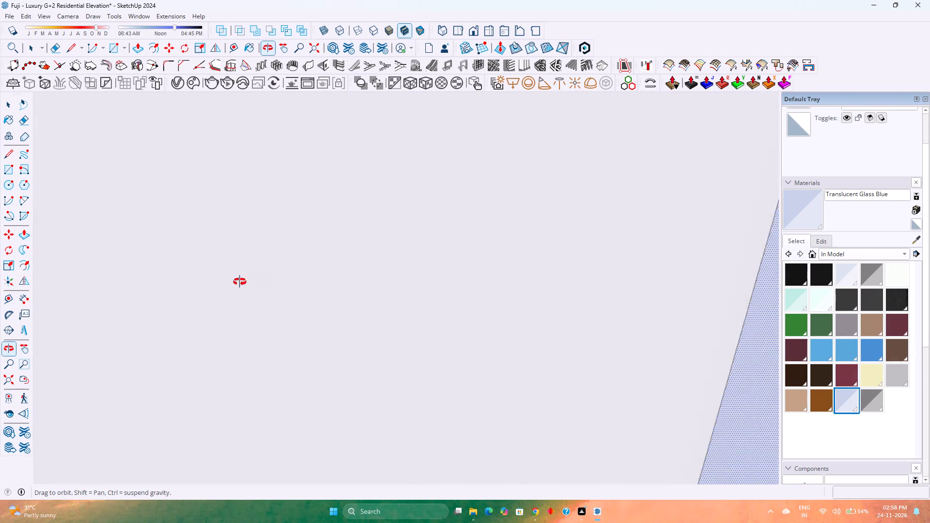
middle_drag(240, 282, 129, 293)
scroll(128, 290, down, 4)
scroll(18, 395, down, 1)
scroll(87, 331, down, 7)
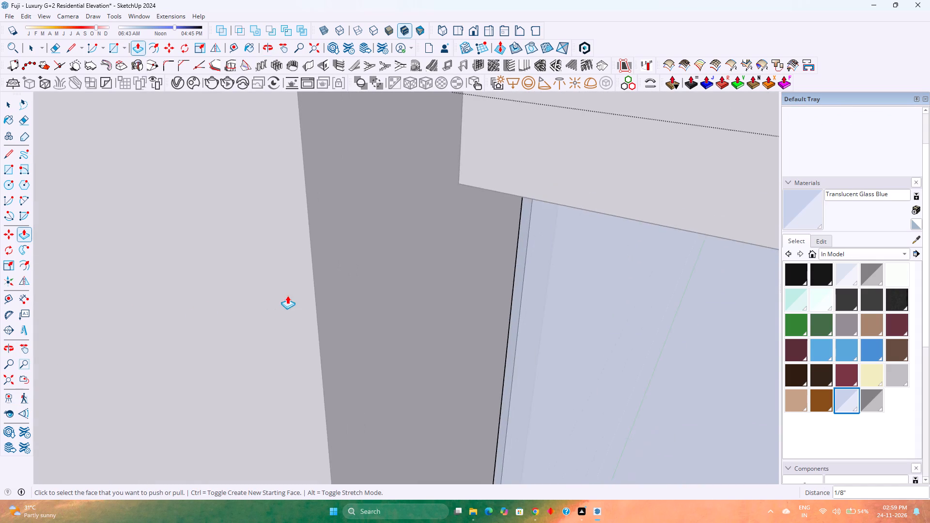
scroll(287, 295, down, 11)
scroll(311, 245, up, 1)
scroll(311, 245, down, 14)
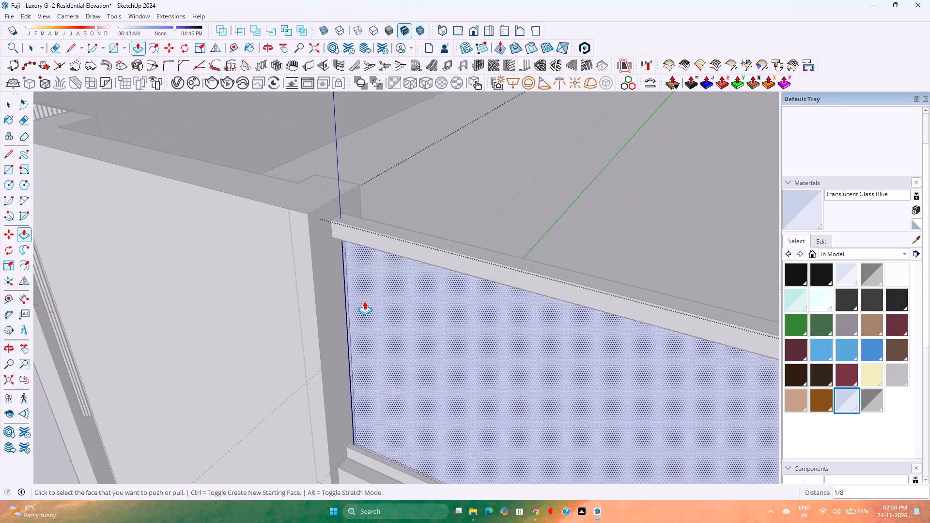
scroll(364, 303, up, 11)
middle_drag(321, 333, 469, 376)
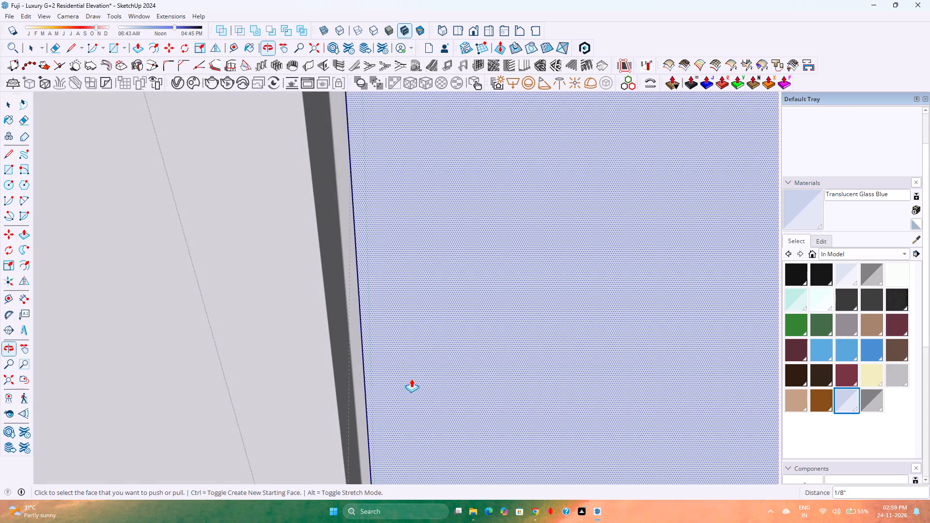
scroll(370, 385, up, 11)
middle_drag(328, 395, 358, 401)
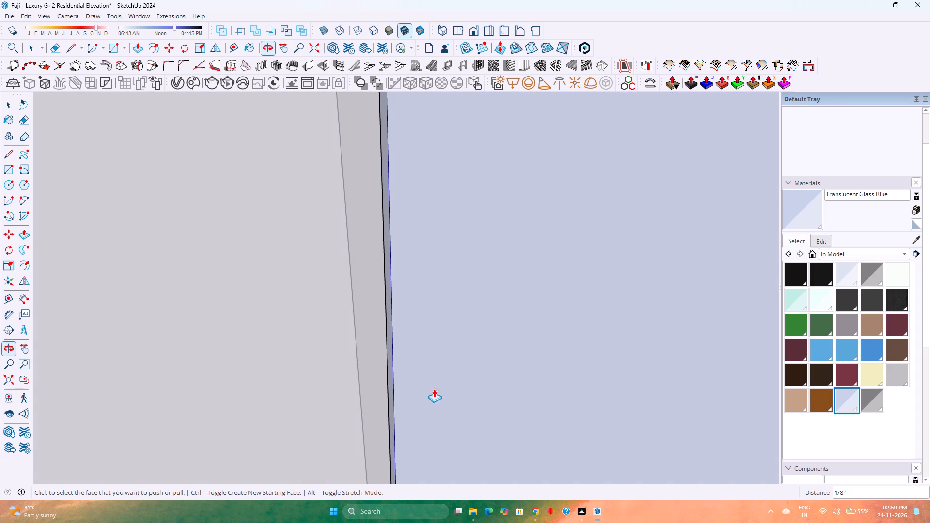
click(392, 386)
scroll(358, 357, down, 3)
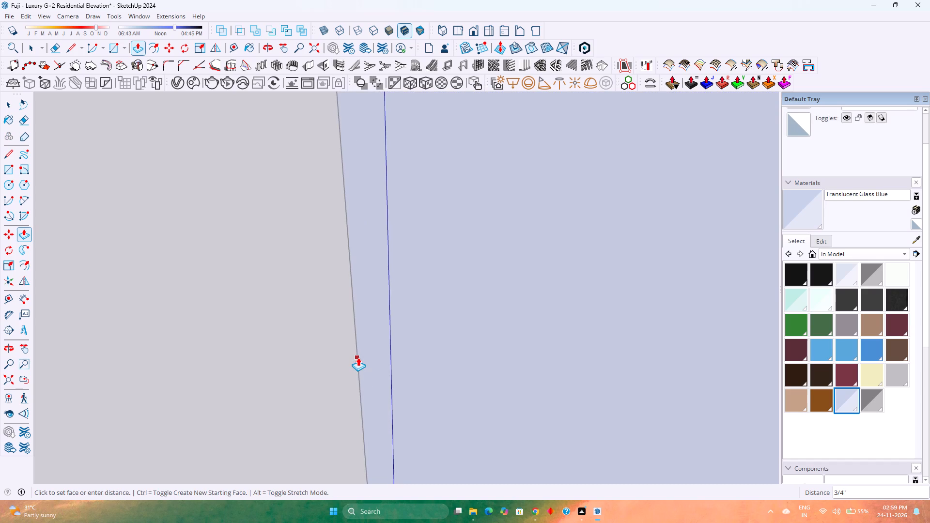
scroll(358, 357, down, 14)
middle_drag(383, 322, 250, 311)
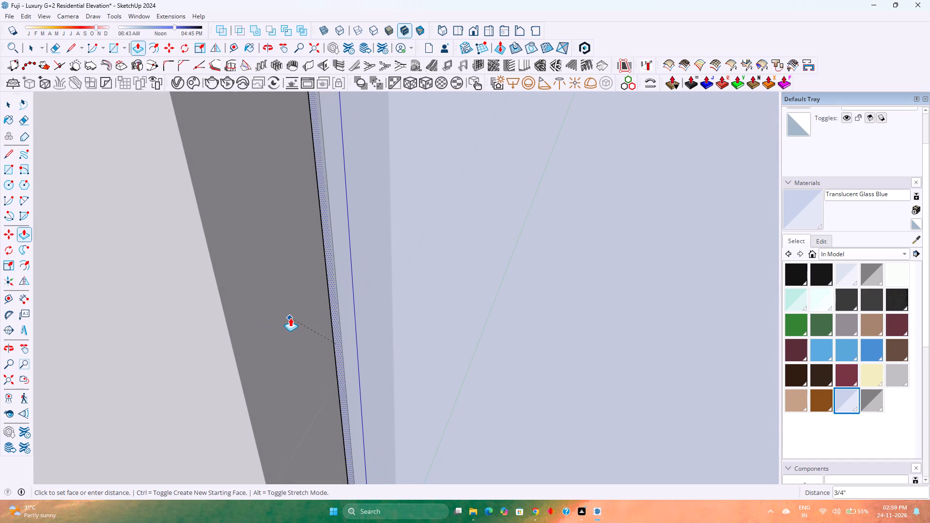
text(0.)
key(5)
key(Return)
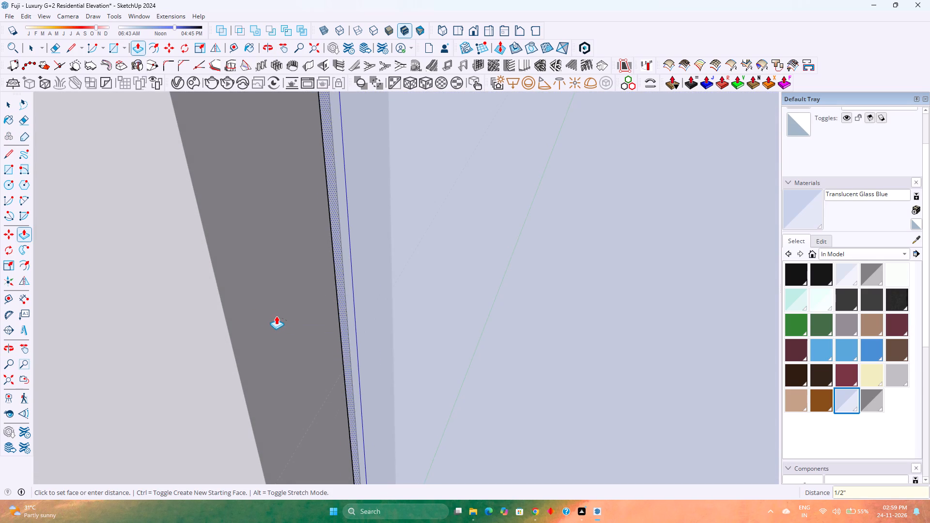
Push/pull the glass panel's opposite end face 1/2" out to the end of the base strip's groove and close the glass group.
scroll(295, 316, down, 10)
scroll(310, 309, down, 13)
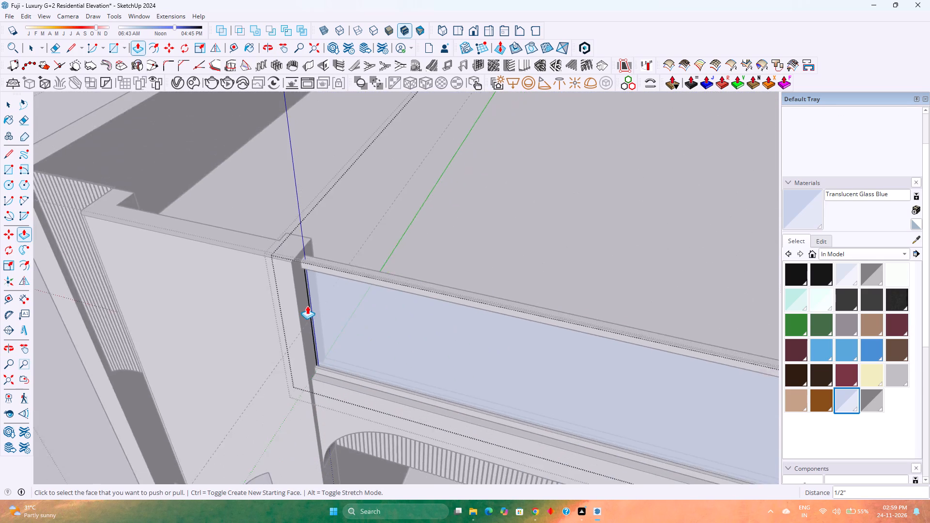
scroll(307, 306, down, 4)
middle_drag(399, 325, 183, 302)
scroll(180, 293, down, 12)
shift+middle_drag(275, 373, 257, 328)
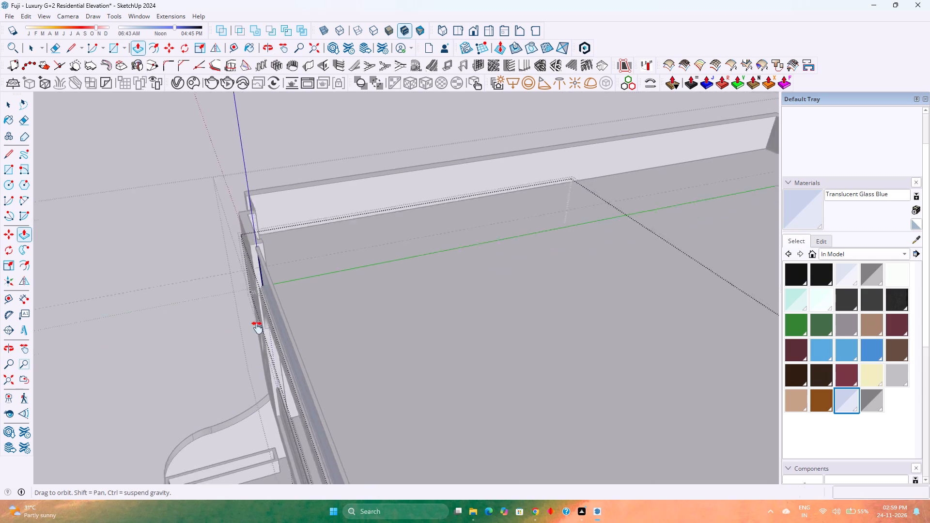
shift+middle_drag(257, 328, 263, 194)
scroll(265, 185, down, 3)
middle_drag(465, 229, 193, 228)
scroll(232, 212, up, 2)
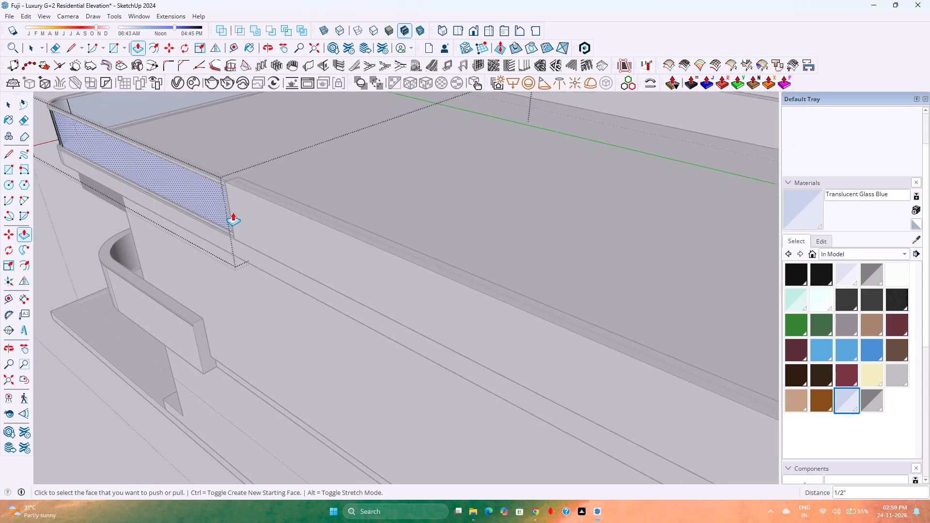
scroll(232, 212, up, 12)
middle_drag(222, 213, 345, 242)
middle_click(345, 242)
scroll(214, 313, up, 8)
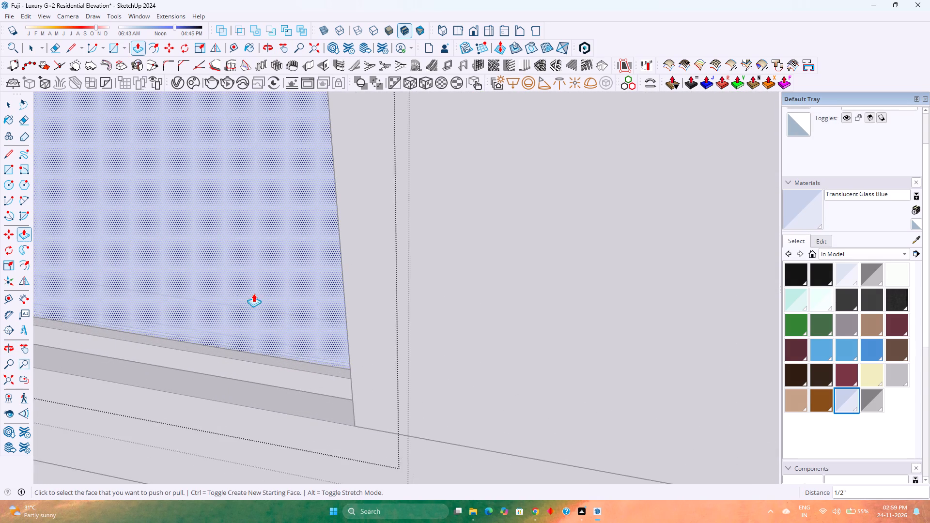
scroll(253, 293, up, 4)
scroll(337, 329, up, 7)
middle_drag(348, 376, 388, 429)
scroll(424, 410, up, 3)
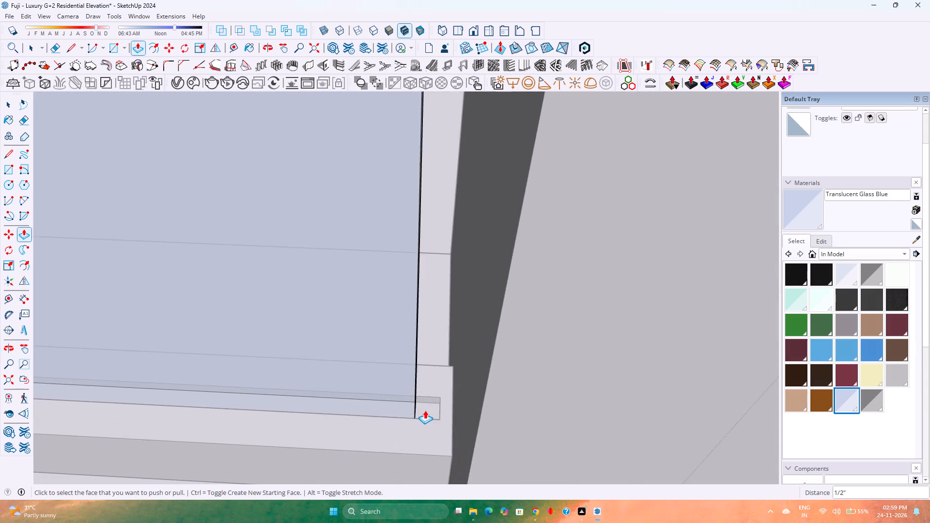
scroll(425, 410, up, 9)
middle_drag(425, 406, 412, 404)
middle_click(412, 404)
click(391, 391)
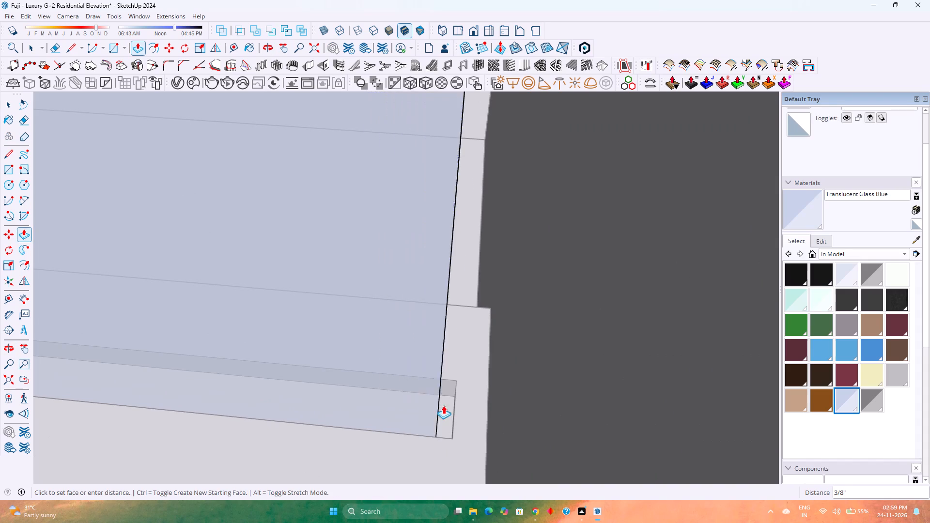
click(452, 437)
scroll(323, 369, down, 11)
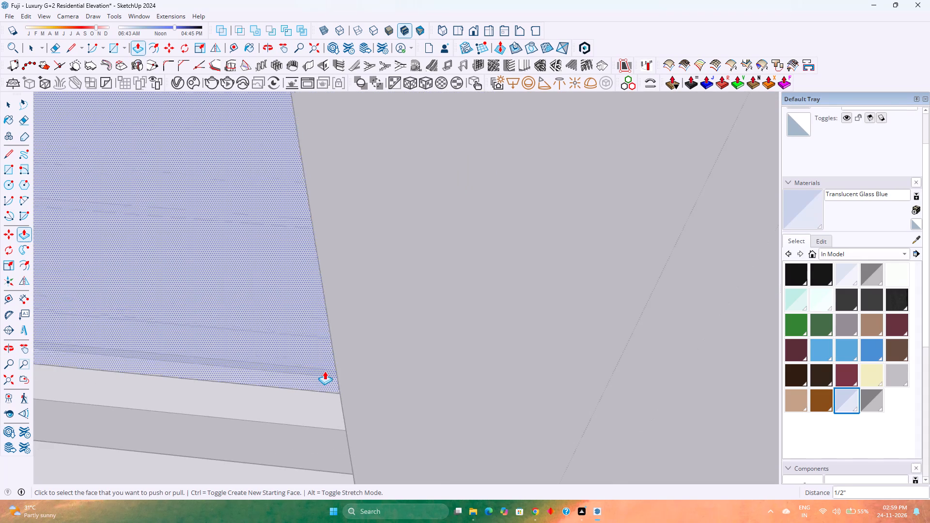
key(space)
scroll(324, 365, down, 17)
middle_drag(259, 354, 488, 331)
scroll(470, 323, down, 5)
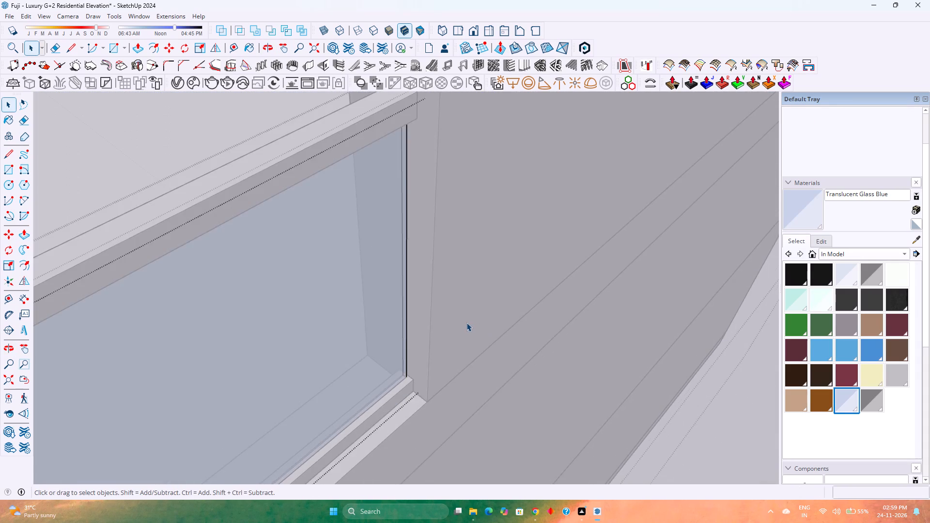
scroll(466, 323, down, 18)
key(Escape)
Delete all the guide lines in the model.
scroll(424, 294, down, 8)
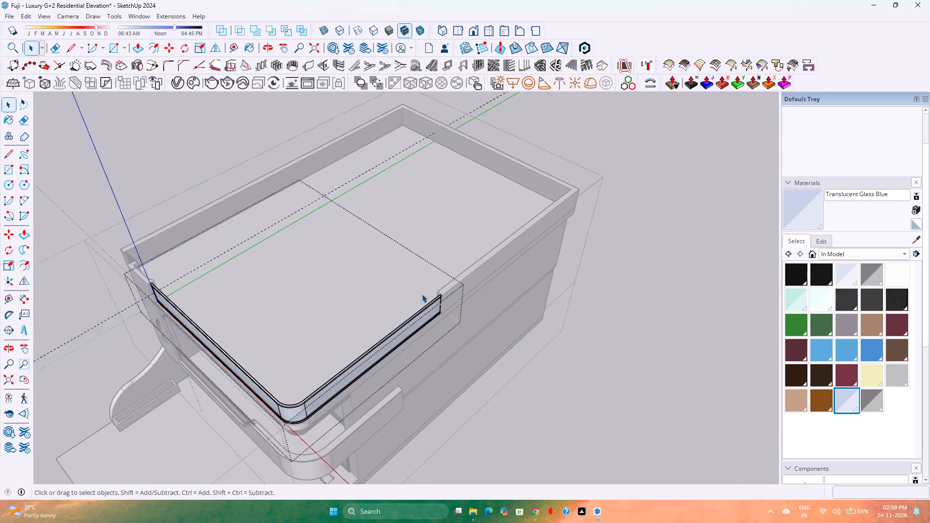
scroll(422, 294, down, 1)
middle_drag(275, 369, 420, 238)
scroll(415, 233, up, 7)
shift+middle_drag(403, 242, 373, 333)
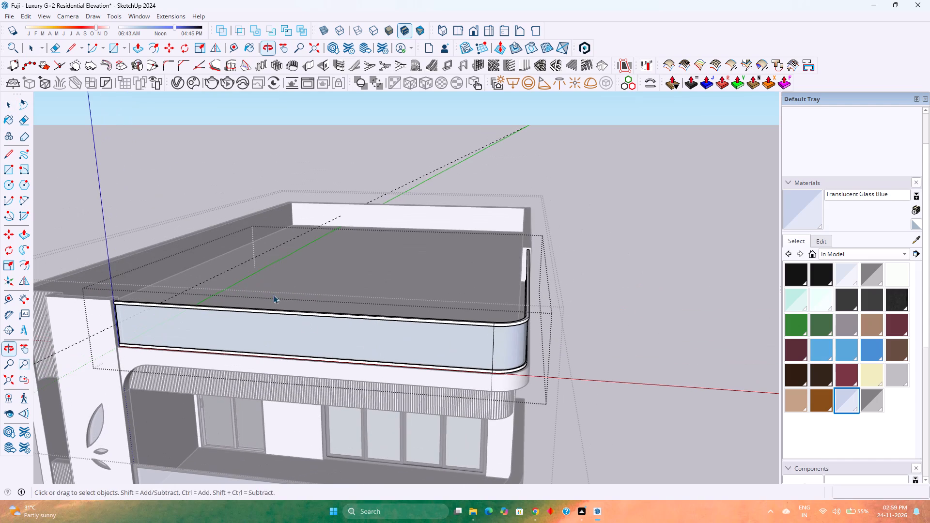
click(28, 15)
click(51, 114)
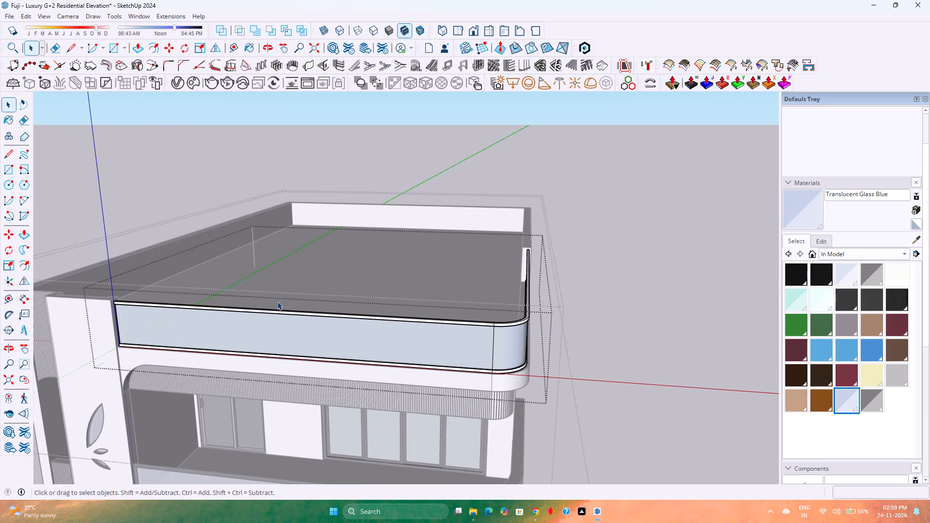
Close the two nested groups around the roof railing to return to editing the whole house group.
middle_drag(270, 305, 315, 251)
scroll(318, 239, down, 4)
click(650, 335)
scroll(573, 287, down, 1)
shift+middle_drag(569, 282, 407, 246)
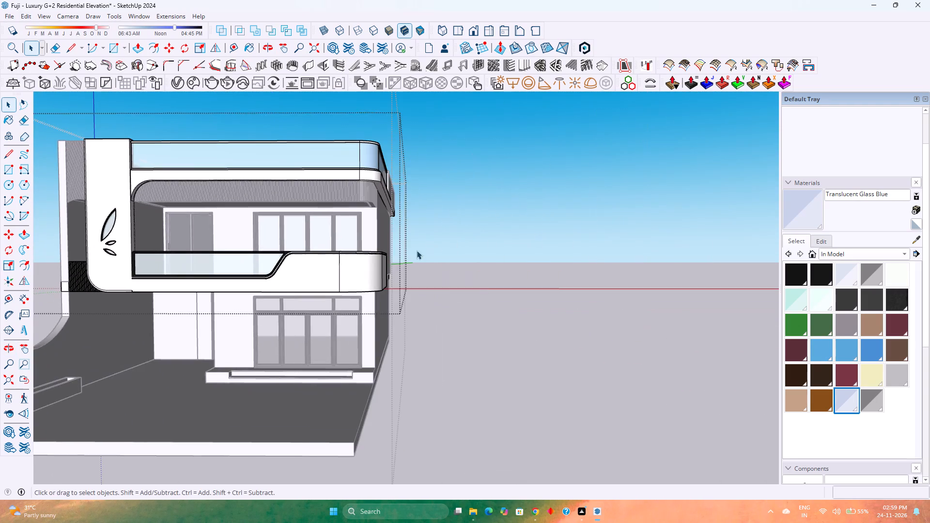
click(506, 295)
scroll(466, 276, down, 3)
shift+middle_drag(344, 249, 392, 286)
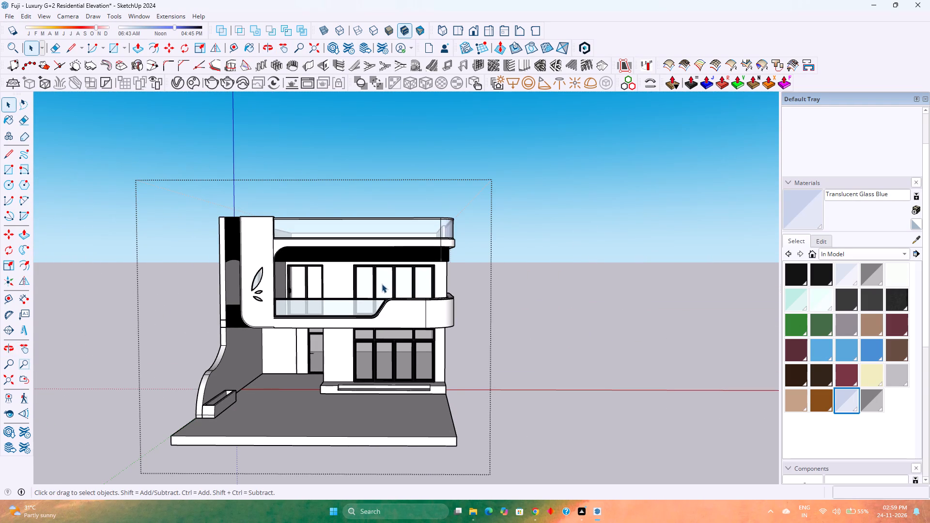
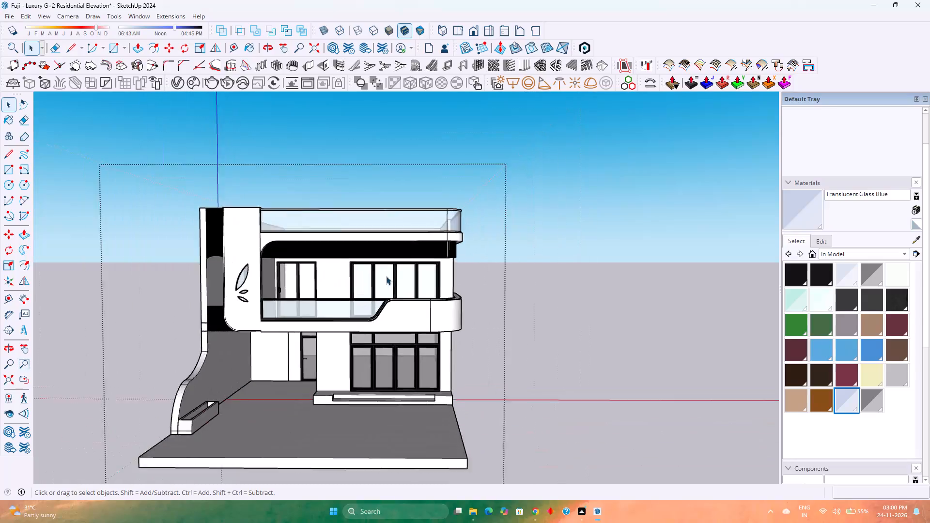
Inspect the front elevation from the first-floor balcony round to the curved corner of the slatted band and soffit under the roof.
scroll(386, 276, up, 1)
scroll(312, 301, up, 5)
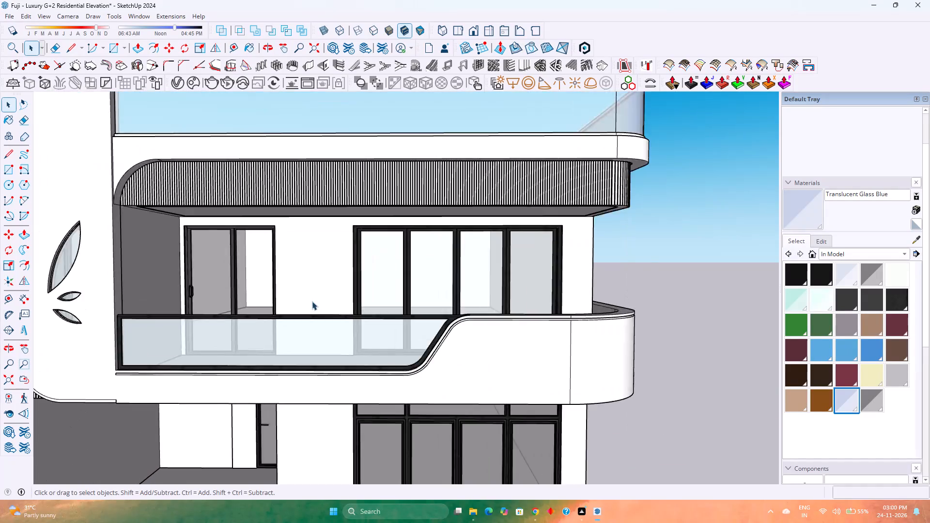
scroll(312, 301, down, 5)
scroll(312, 303, up, 8)
middle_drag(315, 294, 295, 340)
scroll(294, 333, down, 8)
middle_drag(382, 349, 224, 252)
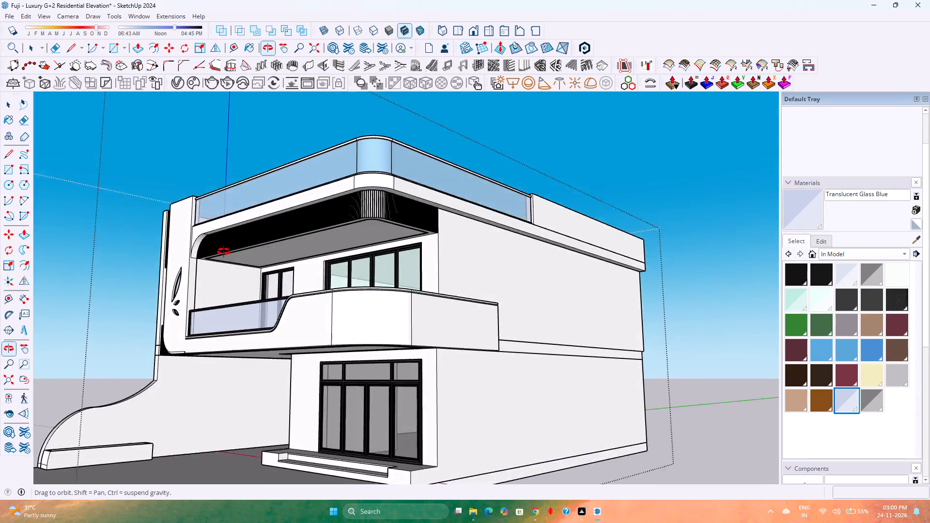
middle_drag(224, 252, 352, 204)
middle_click(352, 204)
scroll(498, 144, up, 7)
scroll(467, 178, down, 1)
scroll(464, 185, up, 2)
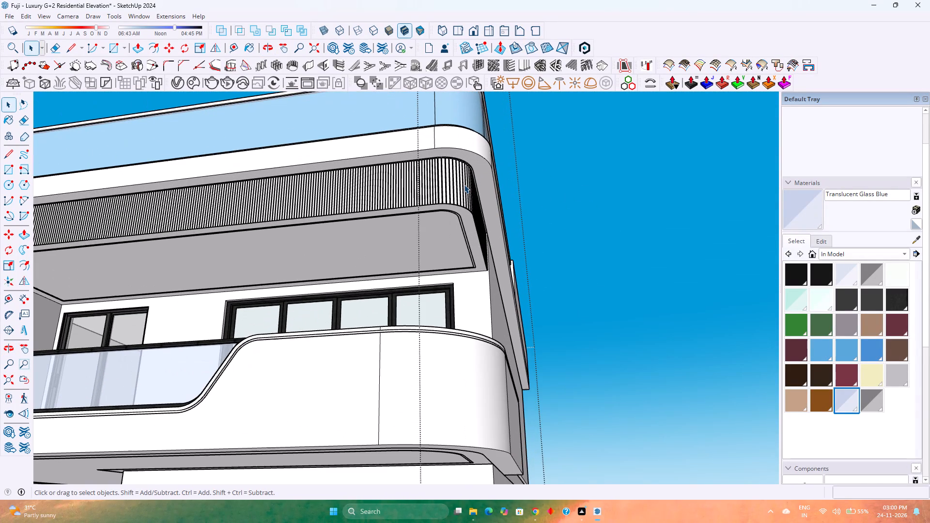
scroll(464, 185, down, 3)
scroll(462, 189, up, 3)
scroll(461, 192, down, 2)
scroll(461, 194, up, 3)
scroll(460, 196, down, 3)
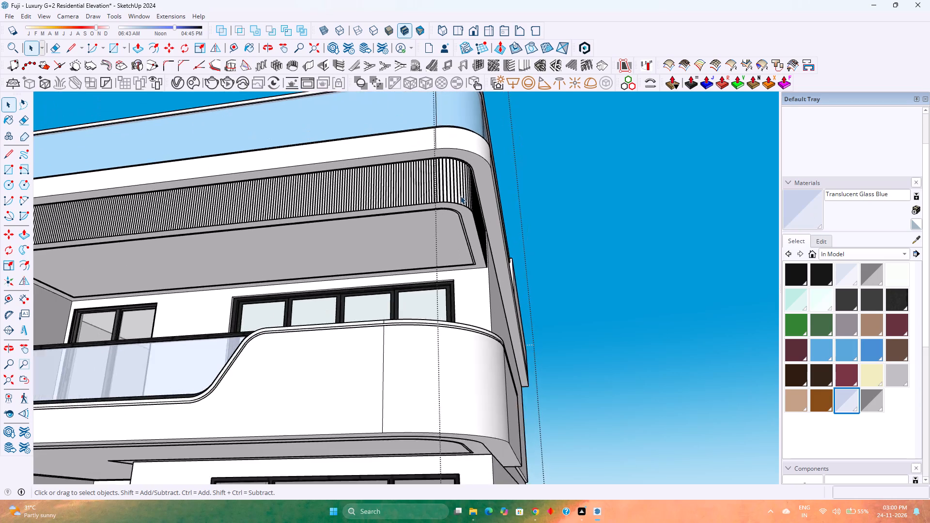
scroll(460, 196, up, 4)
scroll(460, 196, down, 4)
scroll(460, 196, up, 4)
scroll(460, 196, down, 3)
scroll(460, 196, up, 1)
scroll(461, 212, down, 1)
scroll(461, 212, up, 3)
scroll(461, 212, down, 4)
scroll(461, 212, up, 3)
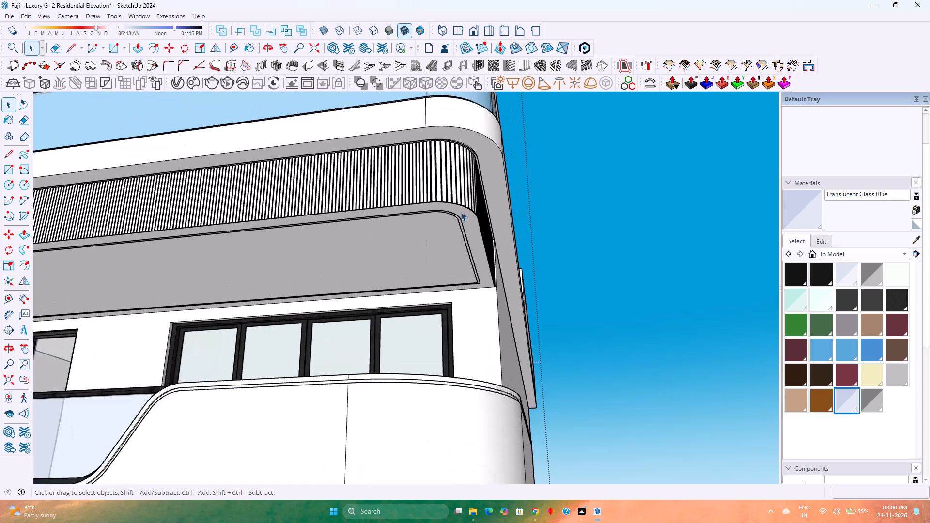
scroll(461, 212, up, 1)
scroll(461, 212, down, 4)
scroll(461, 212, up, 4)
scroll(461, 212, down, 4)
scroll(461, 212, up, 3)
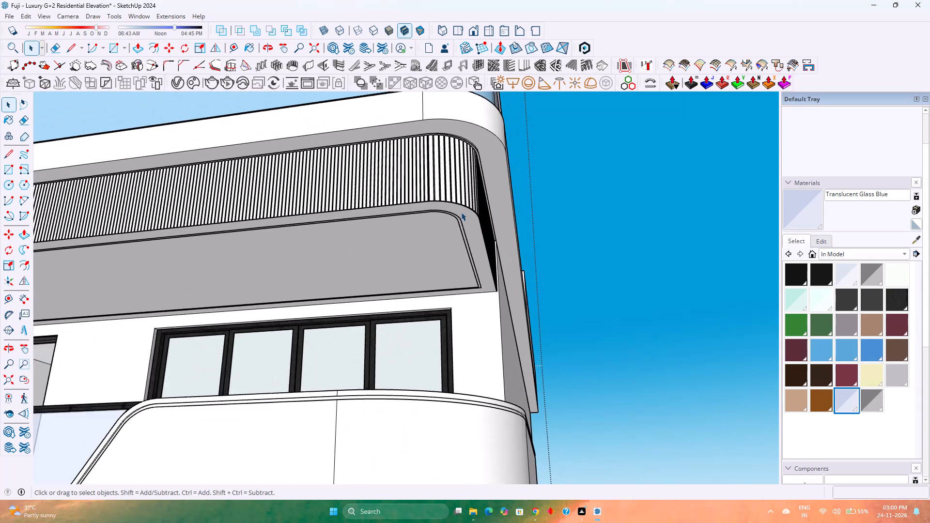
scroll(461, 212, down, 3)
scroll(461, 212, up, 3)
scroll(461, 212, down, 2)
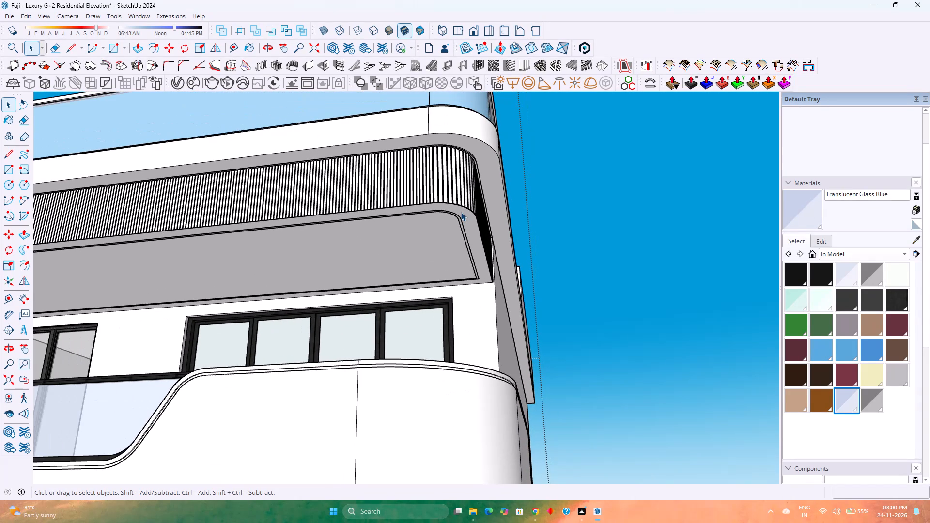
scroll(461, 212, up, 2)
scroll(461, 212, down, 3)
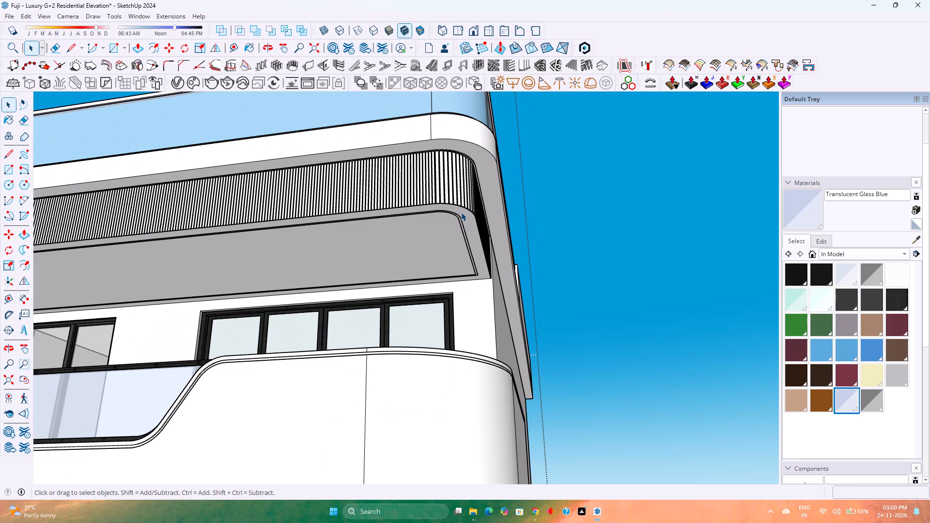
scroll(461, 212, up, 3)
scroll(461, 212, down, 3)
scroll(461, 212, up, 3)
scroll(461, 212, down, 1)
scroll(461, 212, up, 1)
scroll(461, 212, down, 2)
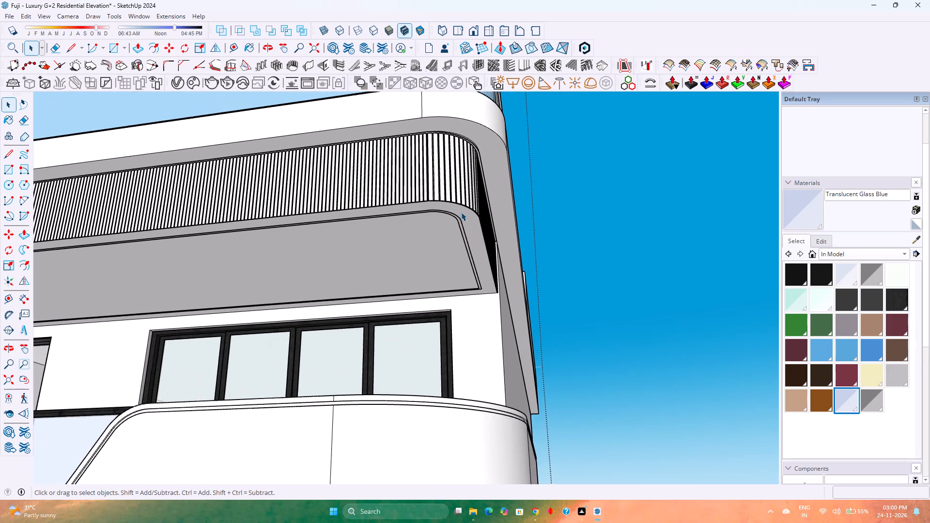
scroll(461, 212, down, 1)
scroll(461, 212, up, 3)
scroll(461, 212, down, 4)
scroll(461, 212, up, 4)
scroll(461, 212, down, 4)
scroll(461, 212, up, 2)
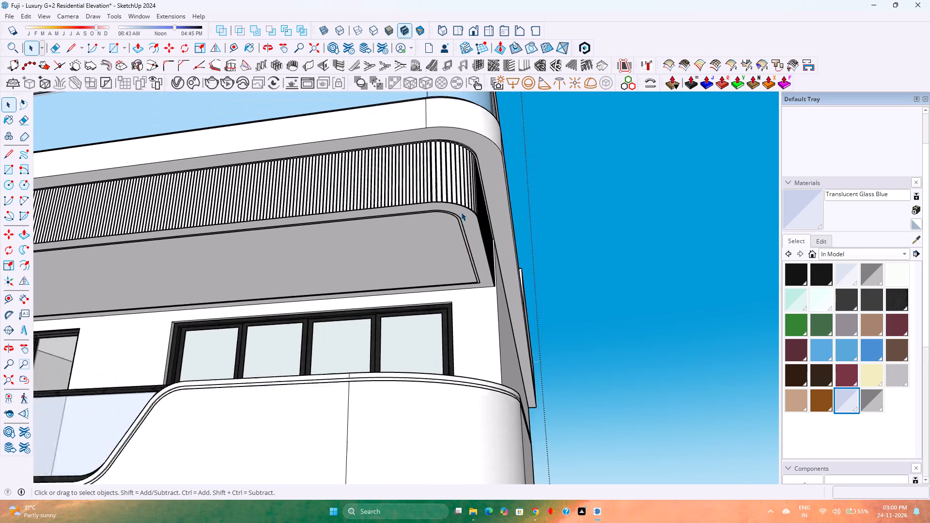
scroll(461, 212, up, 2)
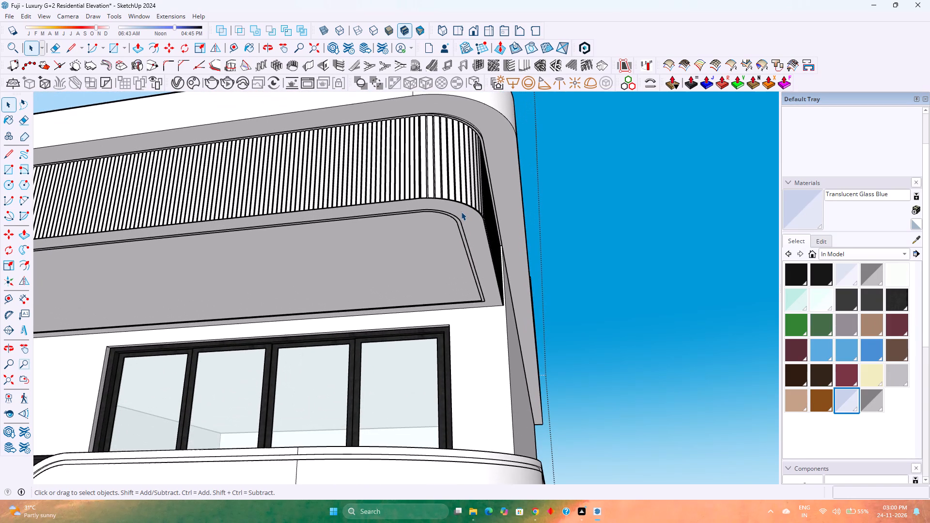
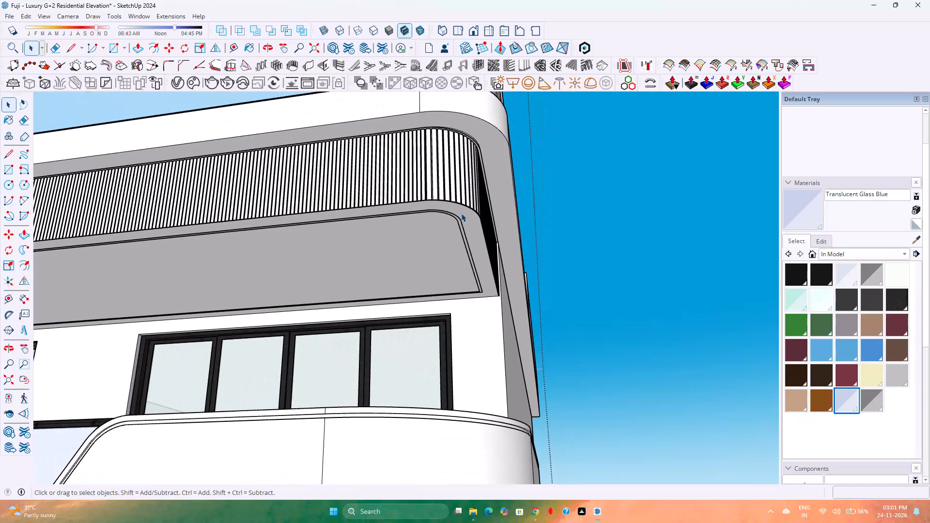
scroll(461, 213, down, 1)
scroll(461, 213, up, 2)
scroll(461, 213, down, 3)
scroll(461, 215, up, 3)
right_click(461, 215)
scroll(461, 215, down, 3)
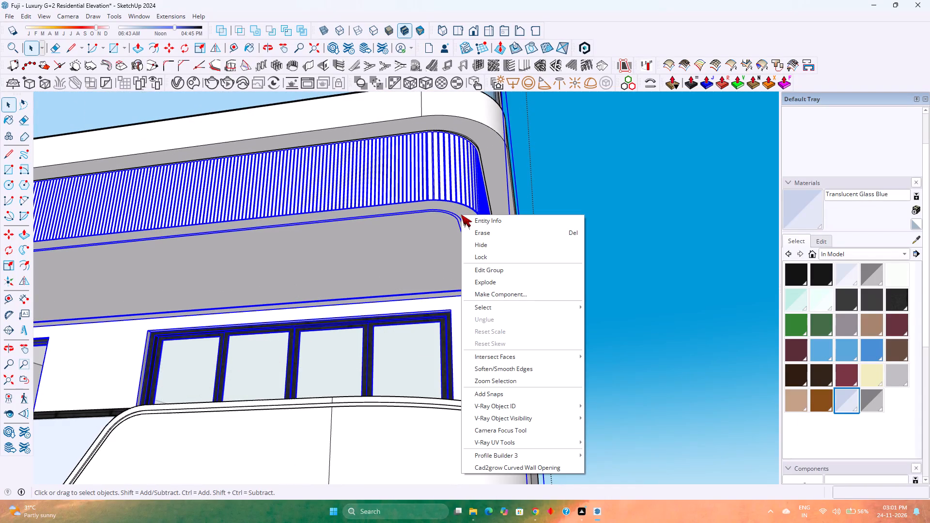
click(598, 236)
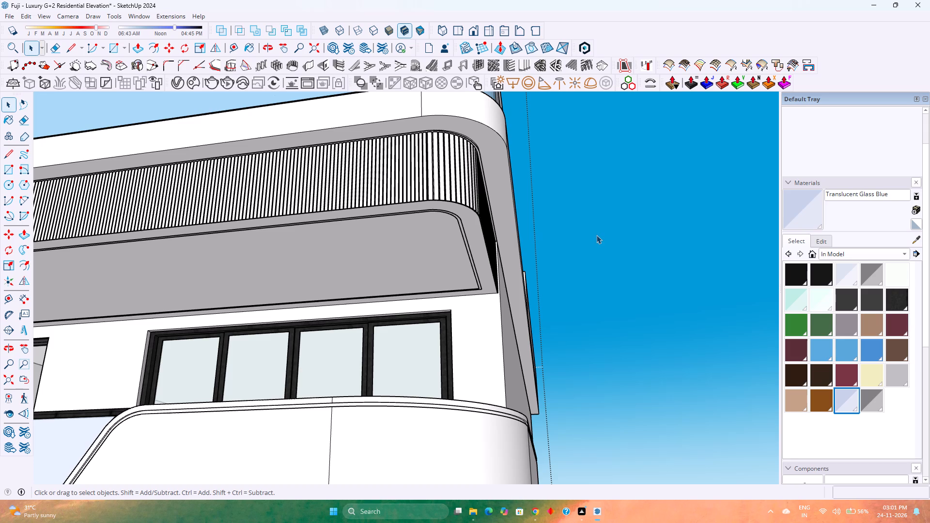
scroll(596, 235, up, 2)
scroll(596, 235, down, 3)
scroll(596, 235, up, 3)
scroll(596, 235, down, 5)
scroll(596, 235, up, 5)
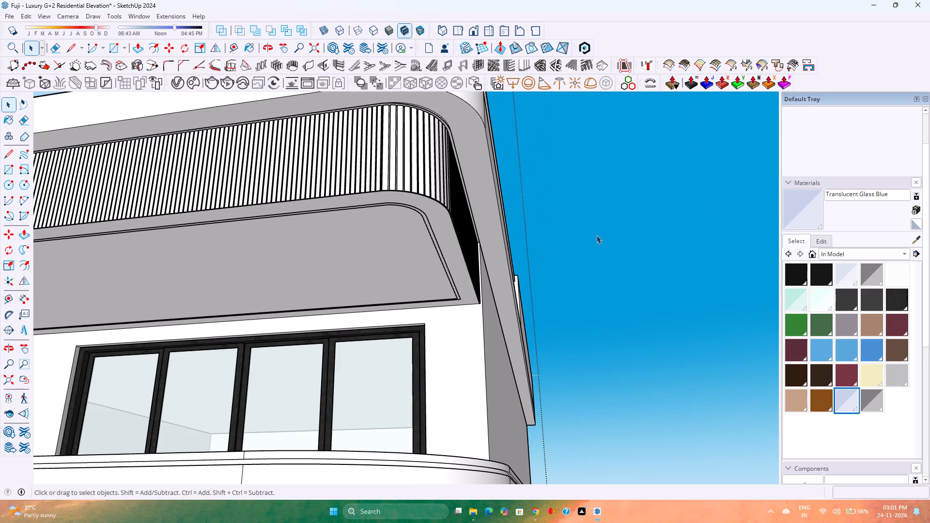
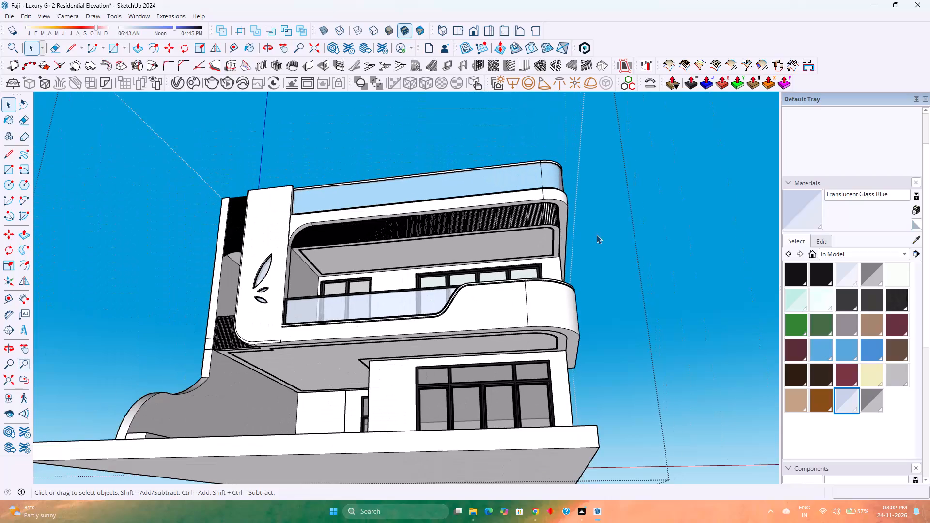
Examine the front facade from low and raised viewpoints, including the parapet glass railing, balcony and dark slatted band.
middle_drag(502, 217, 456, 263)
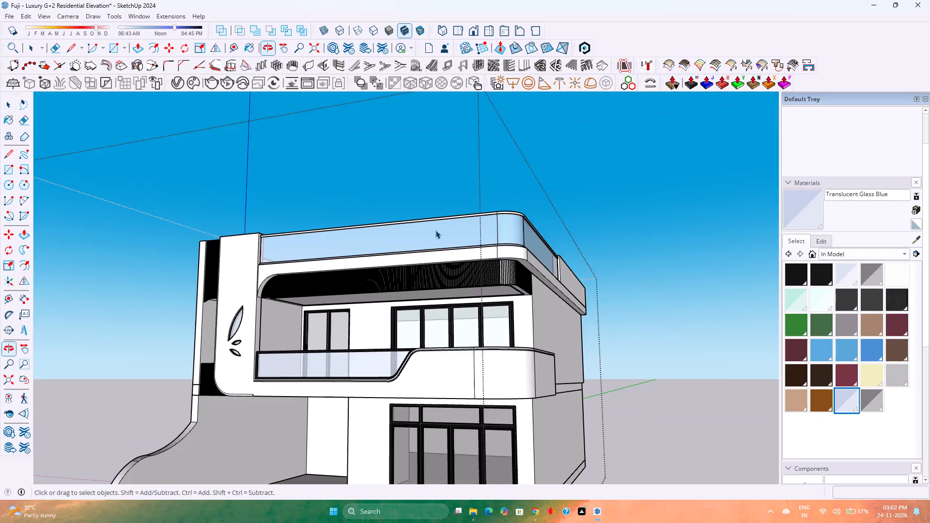
scroll(429, 216, down, 5)
scroll(429, 216, up, 5)
scroll(429, 216, down, 5)
scroll(429, 216, up, 4)
scroll(429, 216, down, 4)
scroll(429, 217, up, 4)
scroll(429, 218, down, 4)
scroll(429, 218, up, 4)
scroll(429, 218, down, 5)
scroll(429, 218, up, 5)
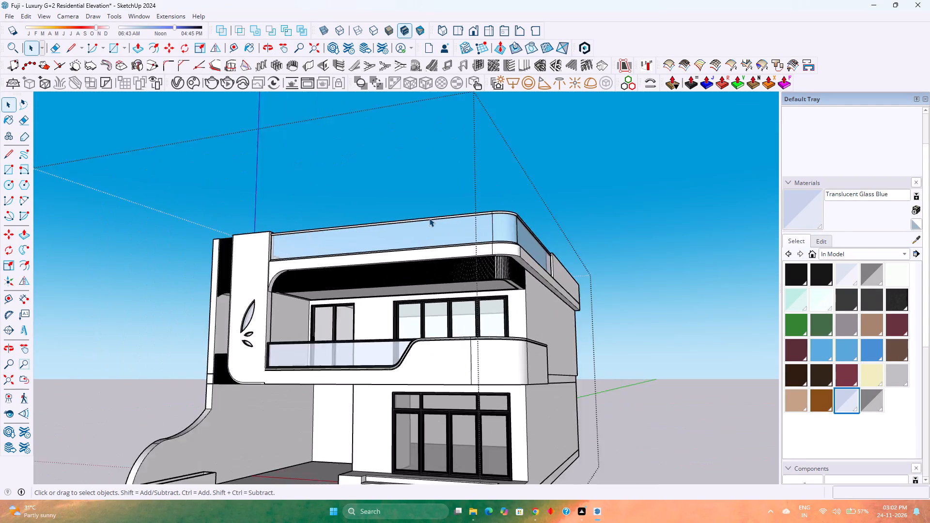
scroll(429, 218, down, 5)
scroll(429, 218, up, 5)
scroll(429, 218, down, 5)
scroll(429, 218, up, 5)
scroll(429, 218, down, 4)
middle_drag(423, 315, 506, 291)
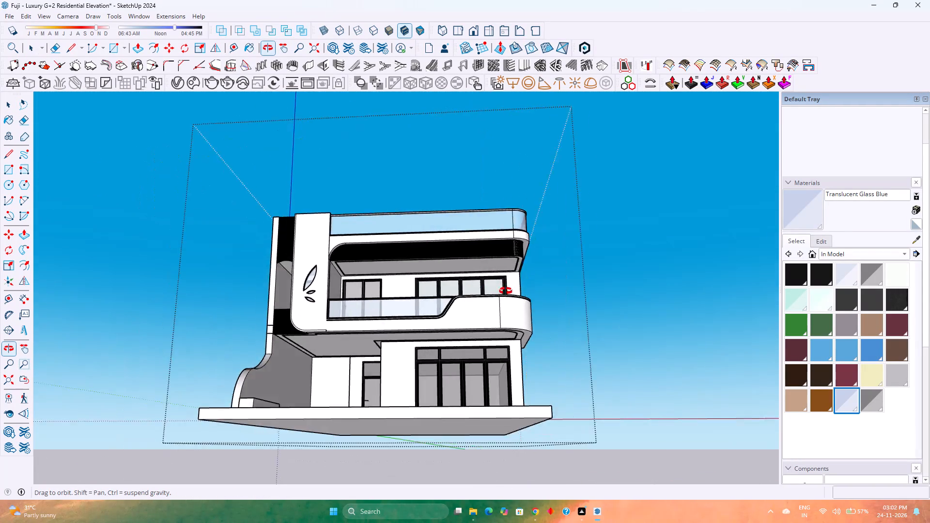
middle_drag(506, 291, 510, 300)
middle_drag(510, 300, 546, 305)
middle_click(546, 305)
middle_drag(542, 305, 343, 314)
scroll(348, 308, down, 4)
middle_drag(341, 361, 535, 398)
scroll(341, 361, up, 2)
scroll(370, 323, down, 7)
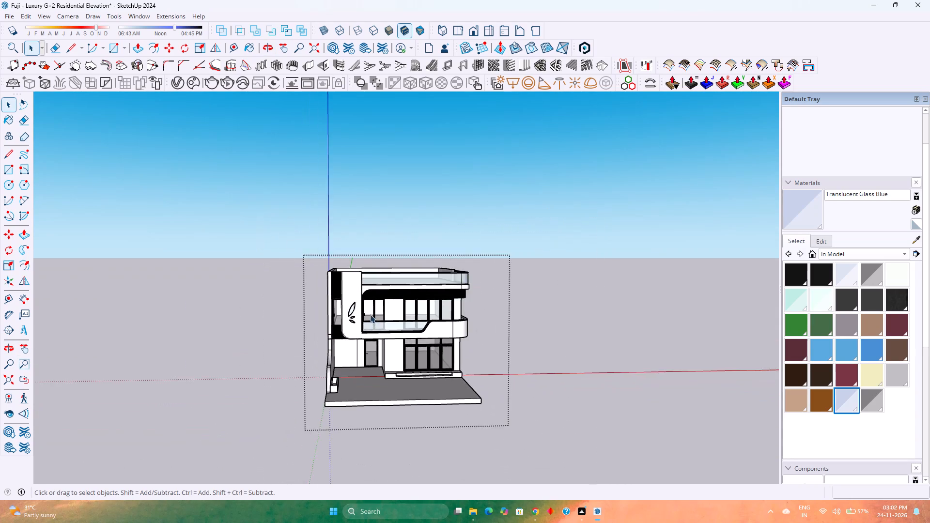
scroll(370, 314, down, 2)
scroll(380, 351, up, 5)
middle_drag(382, 332, 318, 333)
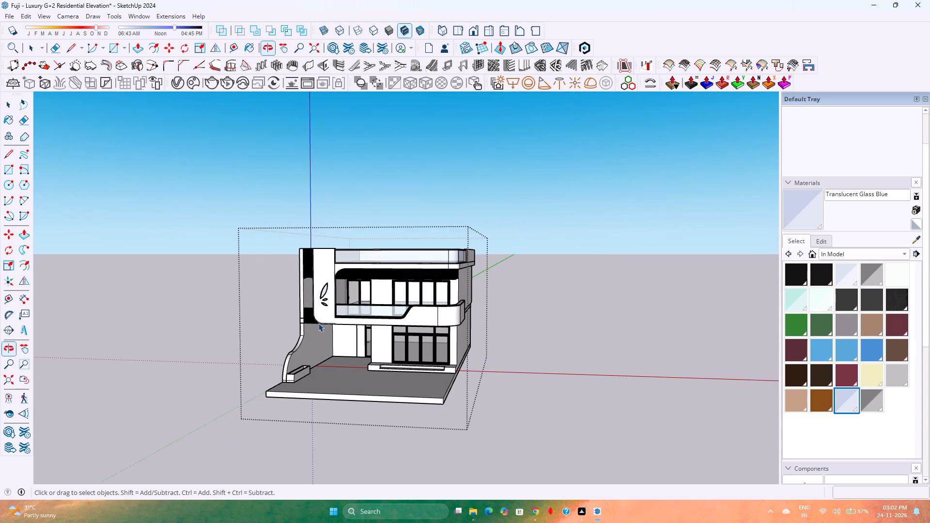
scroll(319, 323, up, 2)
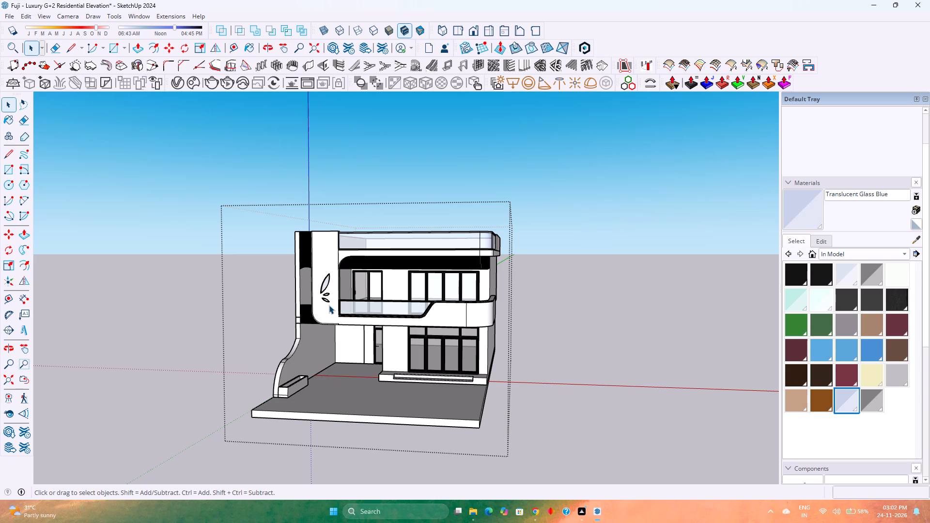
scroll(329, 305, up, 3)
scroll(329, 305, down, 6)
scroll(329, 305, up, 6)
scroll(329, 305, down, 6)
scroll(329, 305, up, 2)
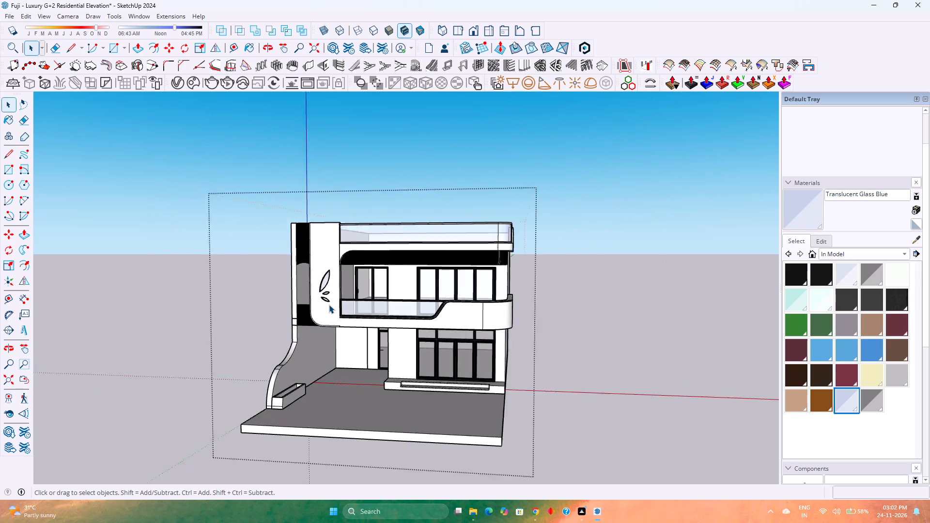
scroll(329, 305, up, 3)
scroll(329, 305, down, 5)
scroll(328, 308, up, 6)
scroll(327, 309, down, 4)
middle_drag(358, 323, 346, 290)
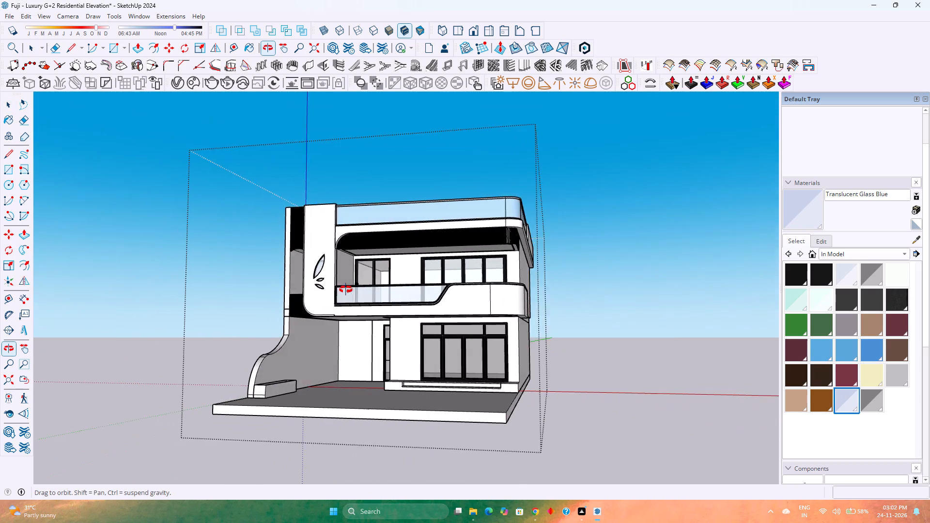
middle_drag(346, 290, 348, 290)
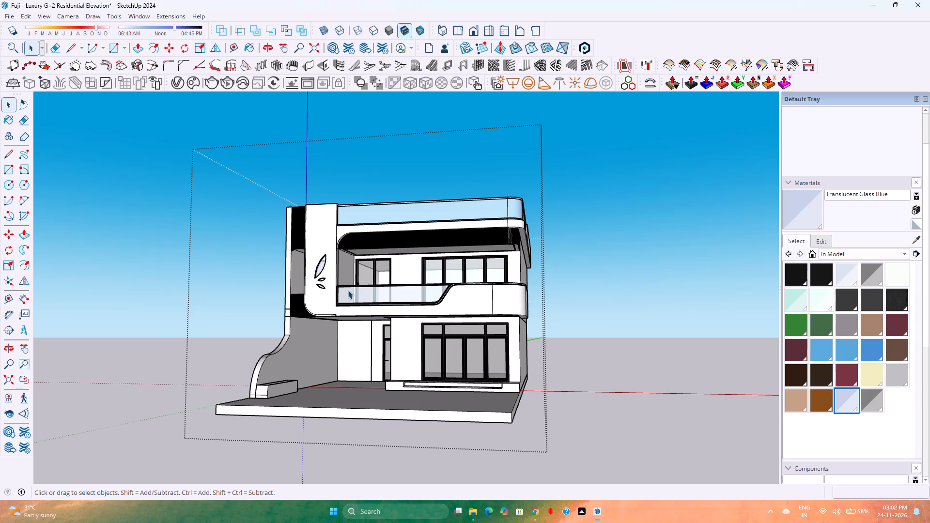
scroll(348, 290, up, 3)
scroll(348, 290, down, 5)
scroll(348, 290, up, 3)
Inspect the house from both front corners and above, covering the roof terrace, parapet railing and slatted panels beside the leaf-motif wall.
middle_drag(348, 290, 419, 343)
scroll(411, 333, down, 3)
middle_drag(457, 343, 267, 351)
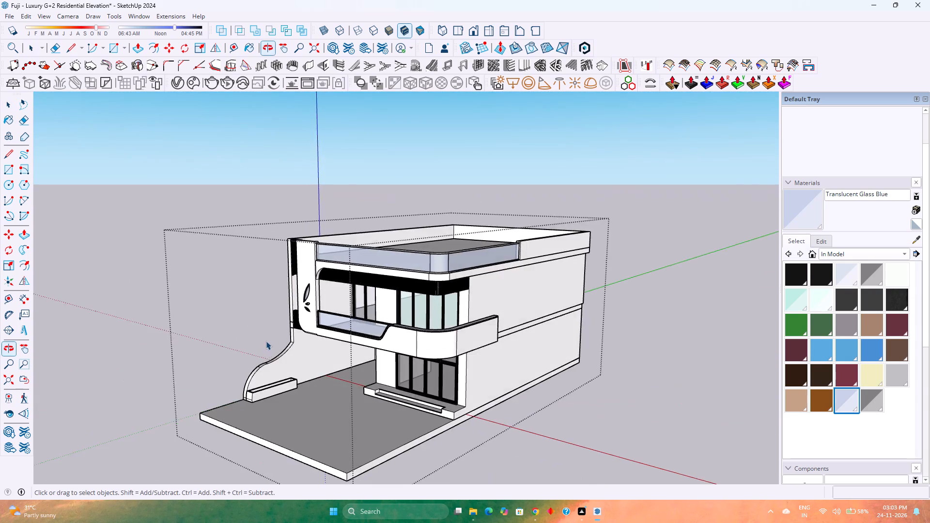
scroll(266, 341, up, 5)
scroll(266, 341, down, 5)
middle_drag(393, 364, 635, 363)
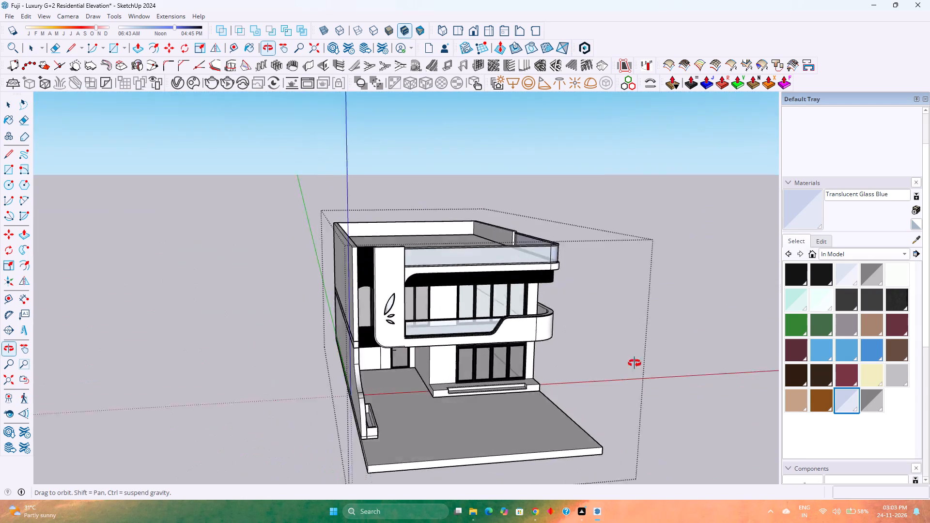
middle_drag(635, 363, 673, 359)
scroll(668, 347, up, 5)
middle_drag(573, 338, 460, 292)
scroll(305, 304, up, 3)
middle_drag(305, 304, 301, 390)
scroll(309, 353, down, 4)
middle_drag(291, 395, 255, 342)
scroll(255, 342, up, 4)
middle_drag(255, 342, 387, 354)
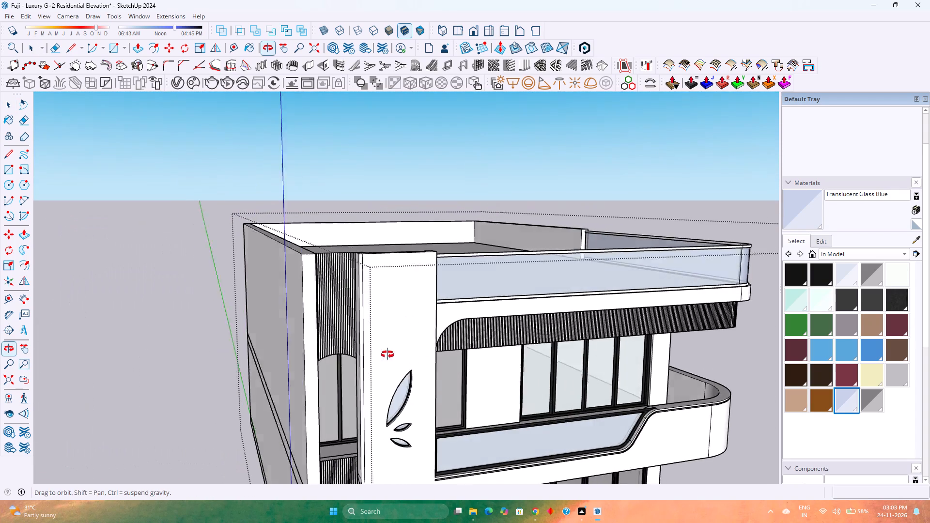
middle_drag(387, 354, 390, 354)
scroll(250, 337, down, 1)
scroll(304, 344, down, 3)
middle_drag(459, 364, 374, 362)
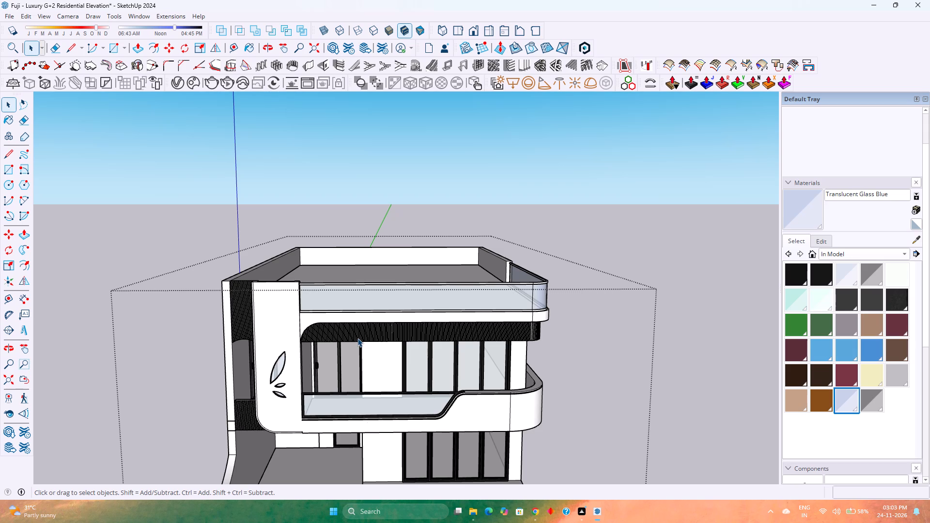
scroll(348, 338, up, 3)
scroll(348, 338, down, 6)
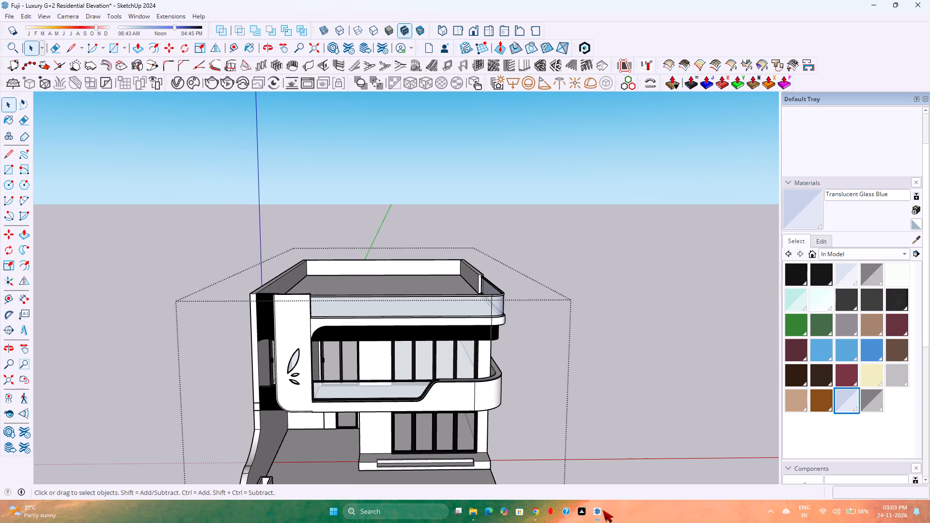
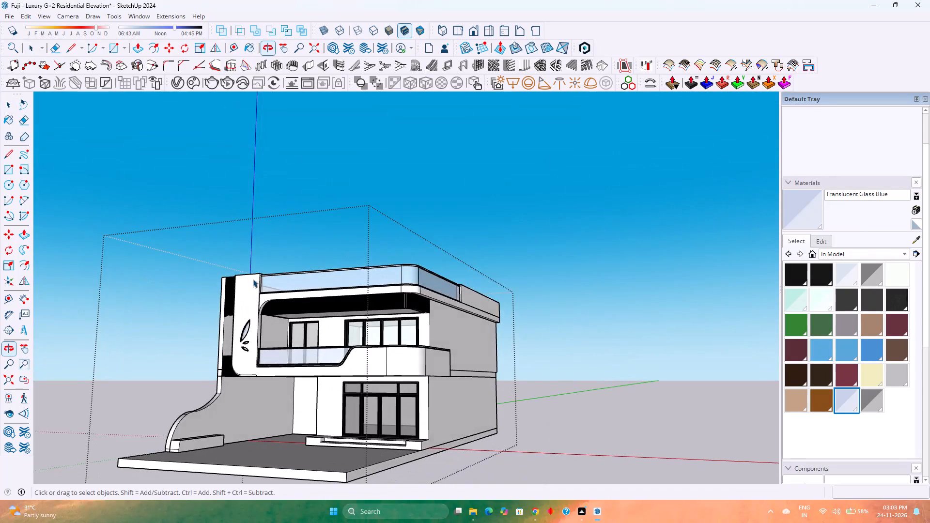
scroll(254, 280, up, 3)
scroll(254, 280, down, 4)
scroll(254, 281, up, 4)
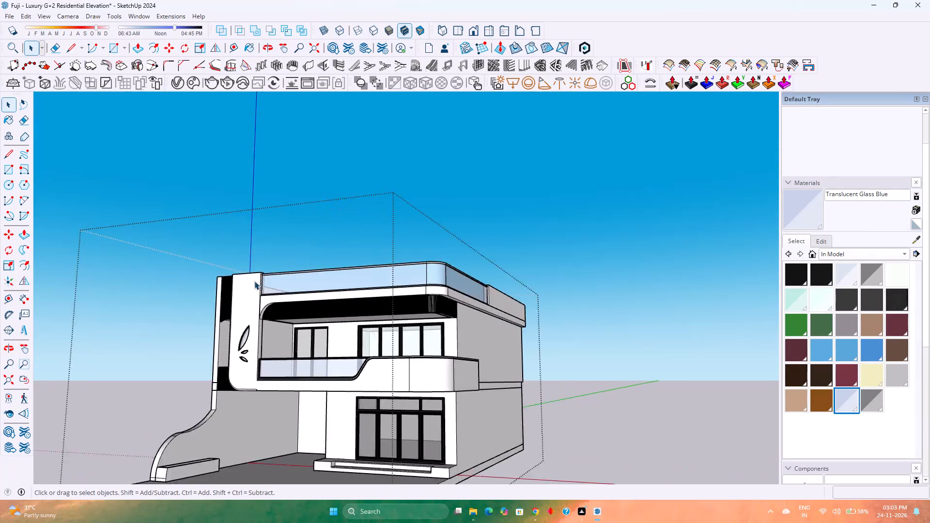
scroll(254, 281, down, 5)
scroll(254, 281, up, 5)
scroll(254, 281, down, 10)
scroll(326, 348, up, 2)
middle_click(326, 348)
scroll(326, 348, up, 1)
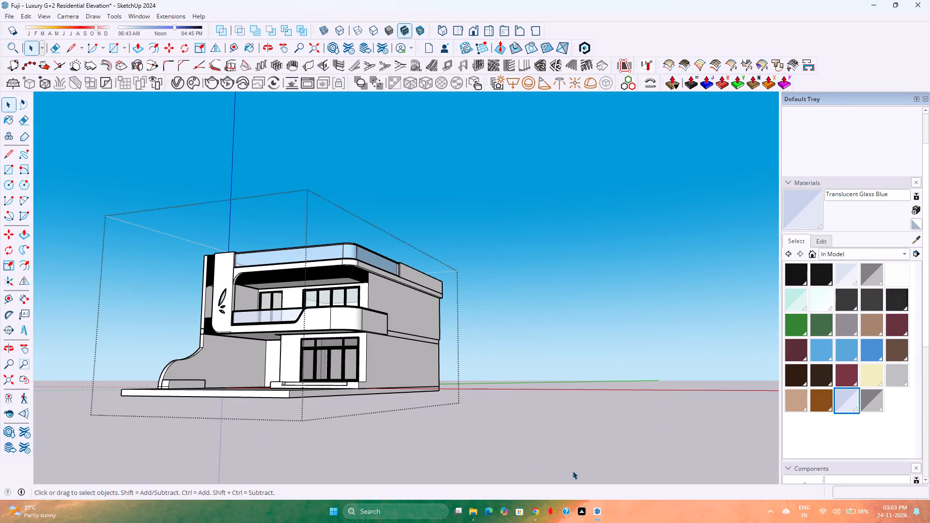
Switch to File Explorer and delete the Warm Modern Bedroom and 123 images from the Downloads folder.
click(470, 510)
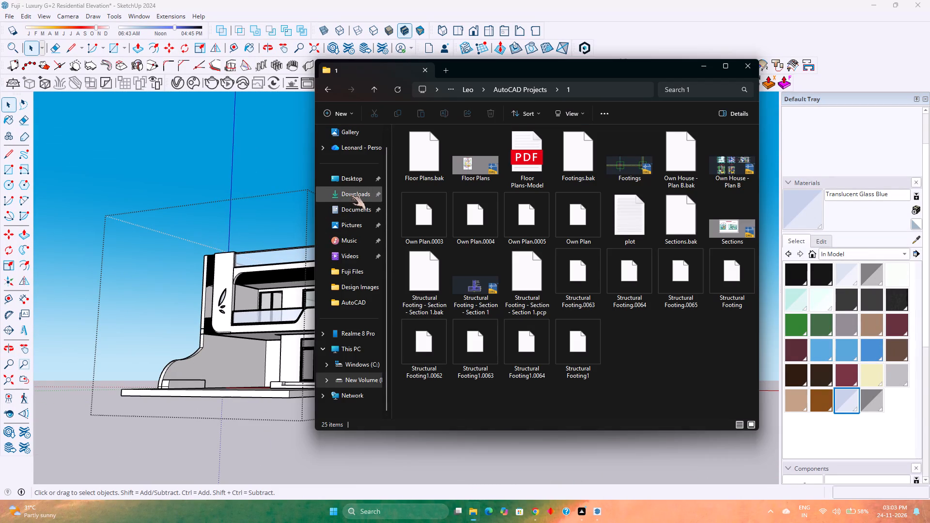
click(351, 195)
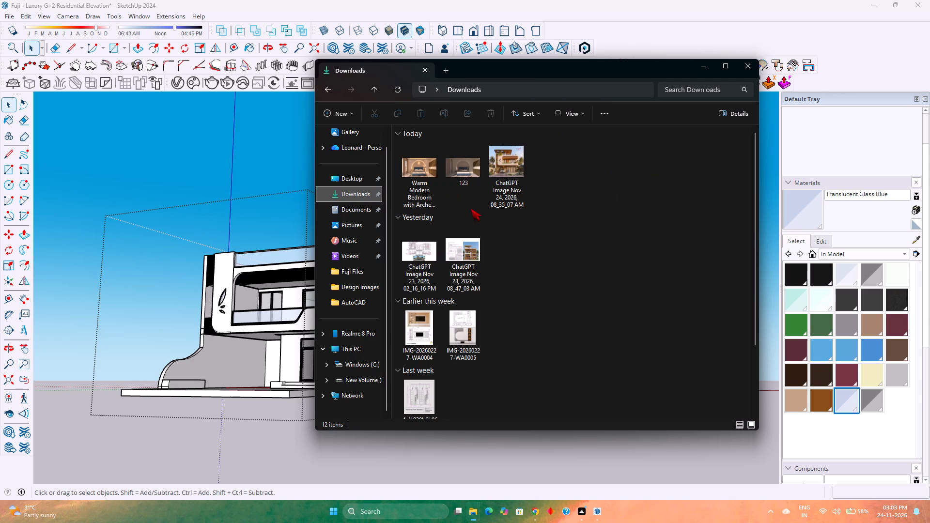
drag(471, 209, 396, 167)
click(493, 109)
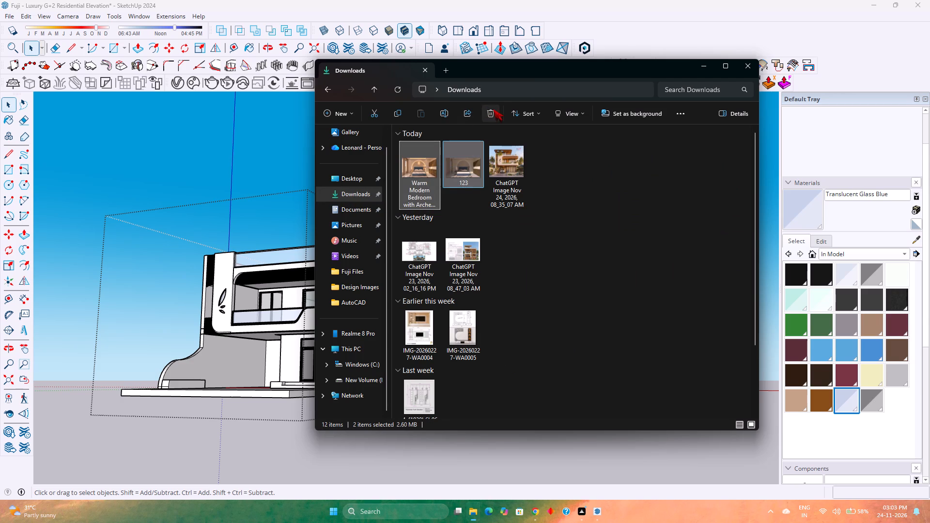
Open the ChatGPT house elevation image from Nov 24 and tile it beside the SketchUp model, giving the model the wider share.
double_click(405, 157)
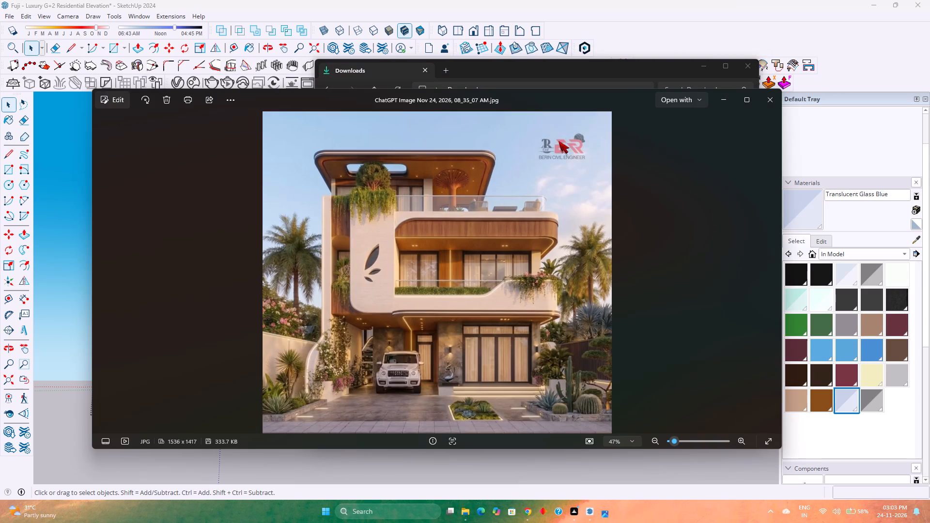
click(709, 68)
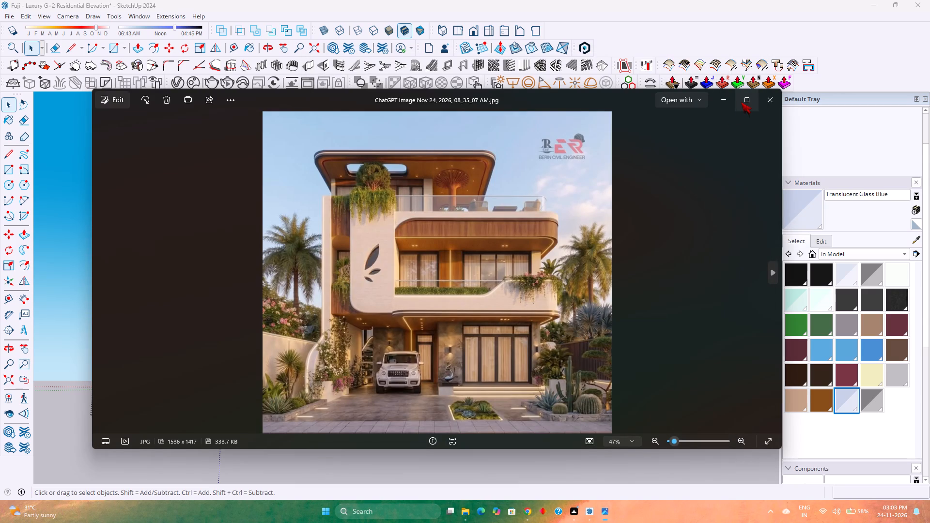
click(758, 158)
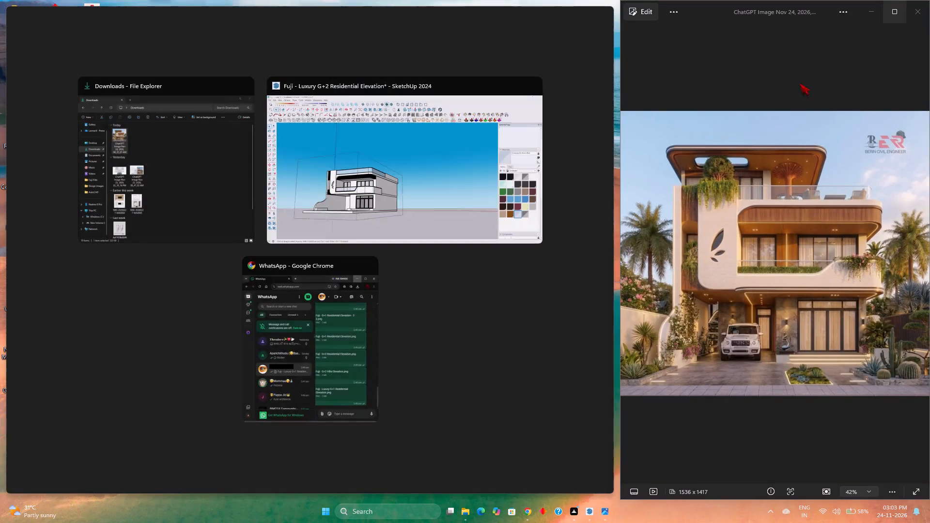
click(413, 200)
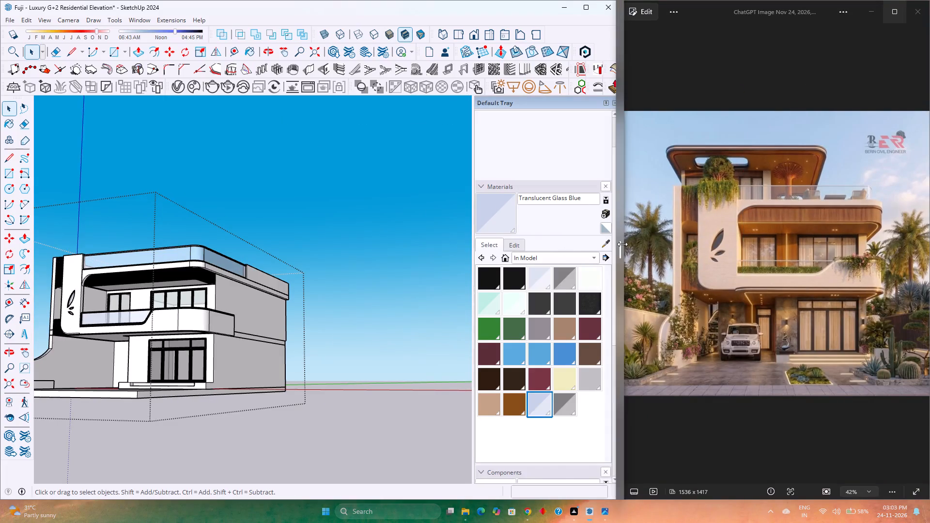
drag(622, 244, 815, 234)
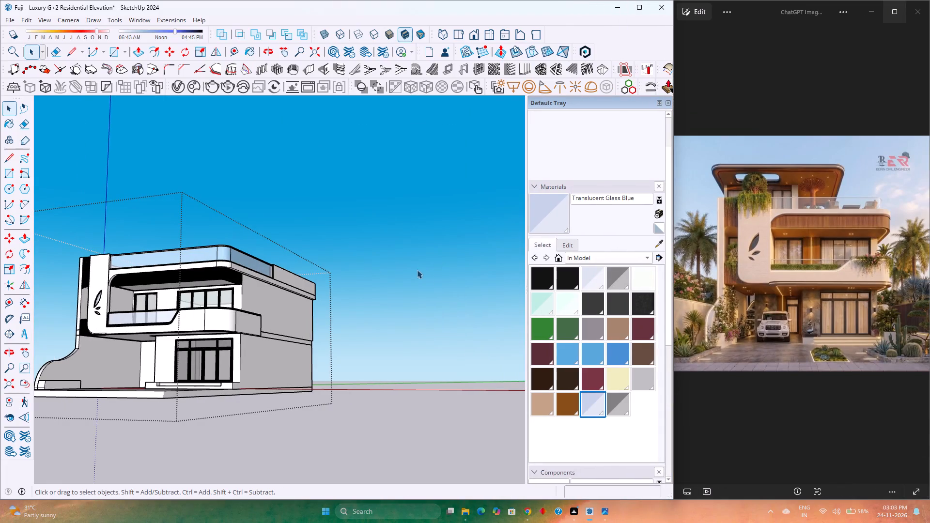
Examine the house front and the roof terrace from above, alongside the reference image.
scroll(227, 286, down, 3)
scroll(222, 284, up, 4)
scroll(222, 284, down, 3)
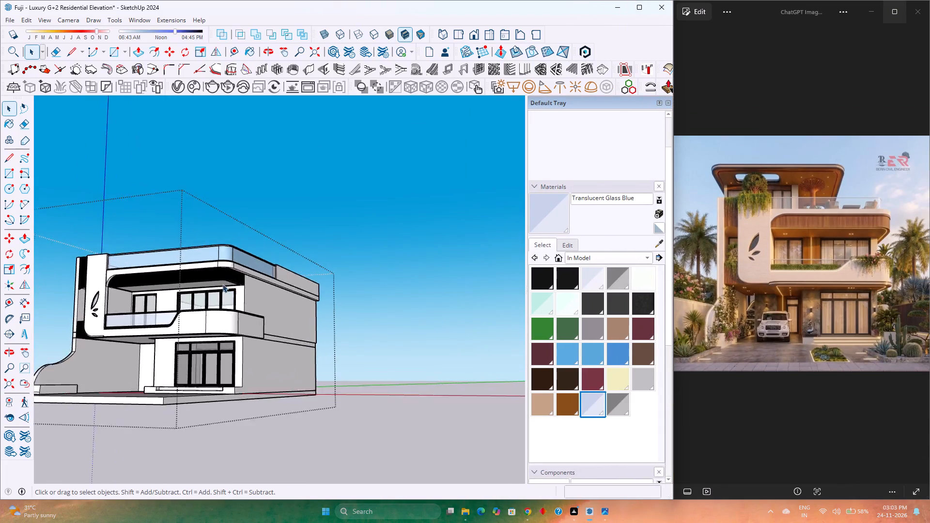
scroll(222, 284, down, 1)
scroll(222, 284, up, 4)
scroll(222, 284, down, 4)
scroll(222, 284, up, 4)
middle_drag(232, 291, 305, 405)
scroll(279, 371, down, 3)
shift+middle_drag(267, 367, 351, 323)
scroll(319, 274, up, 5)
middle_drag(319, 272, 275, 389)
scroll(231, 332, up, 2)
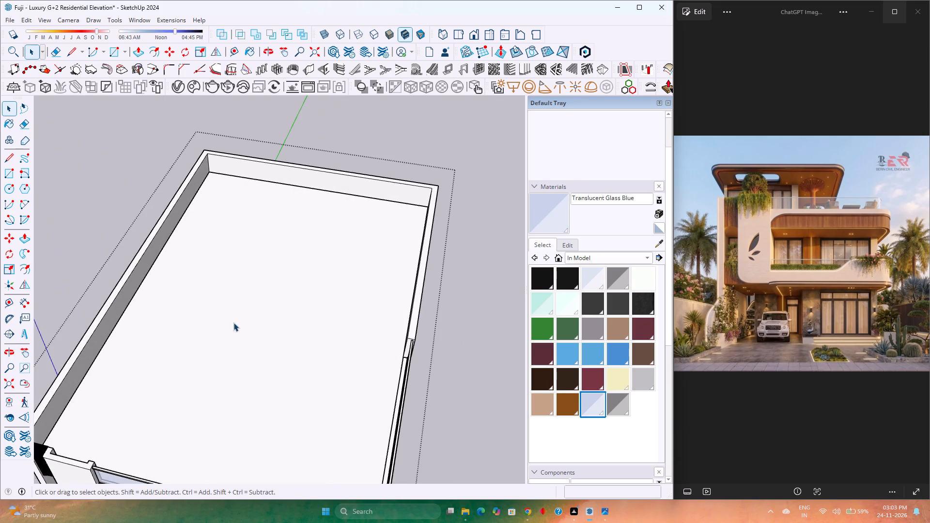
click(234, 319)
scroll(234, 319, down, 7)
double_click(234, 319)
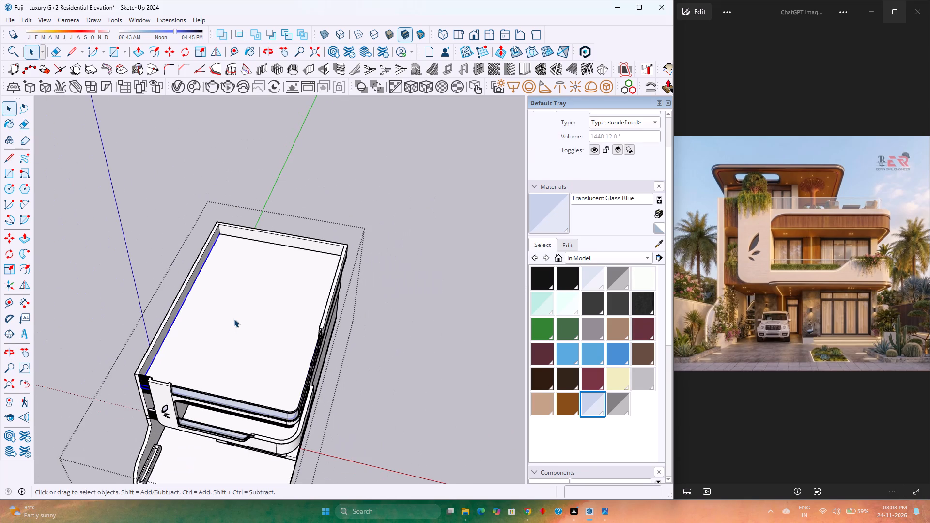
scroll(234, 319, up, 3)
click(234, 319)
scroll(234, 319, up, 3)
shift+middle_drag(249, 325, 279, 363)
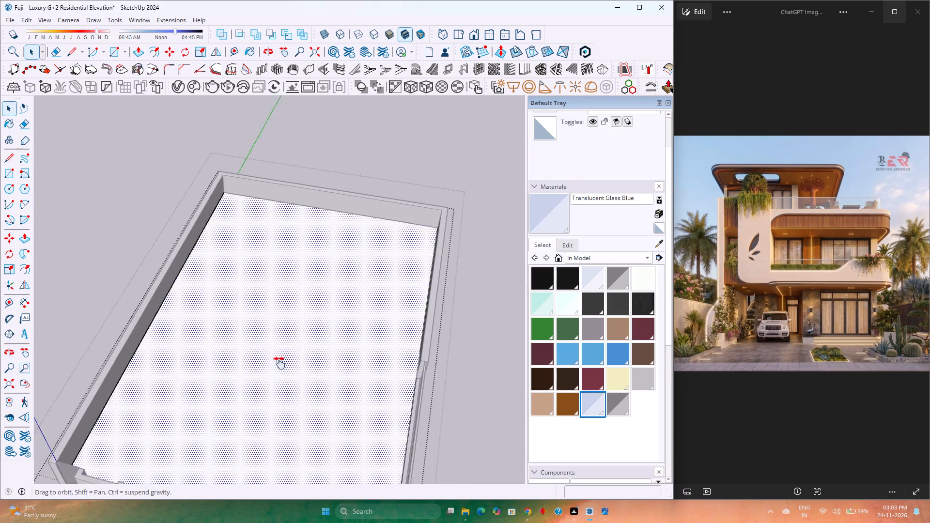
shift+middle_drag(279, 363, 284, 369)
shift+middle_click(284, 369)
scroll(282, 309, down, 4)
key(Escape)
Select the roof slab group enclosed by the parapet.
click(263, 355)
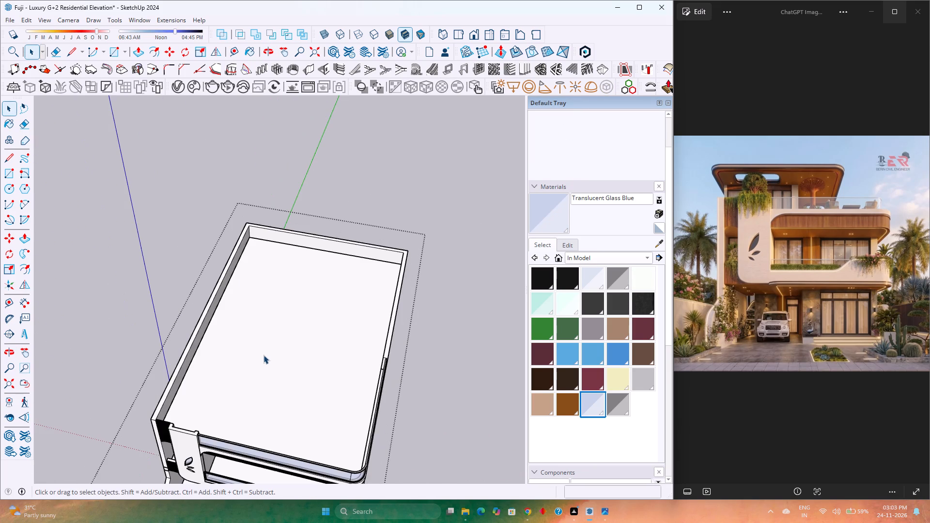
scroll(256, 348, down, 3)
middle_drag(250, 352, 262, 301)
scroll(263, 301, down, 3)
scroll(262, 303, up, 4)
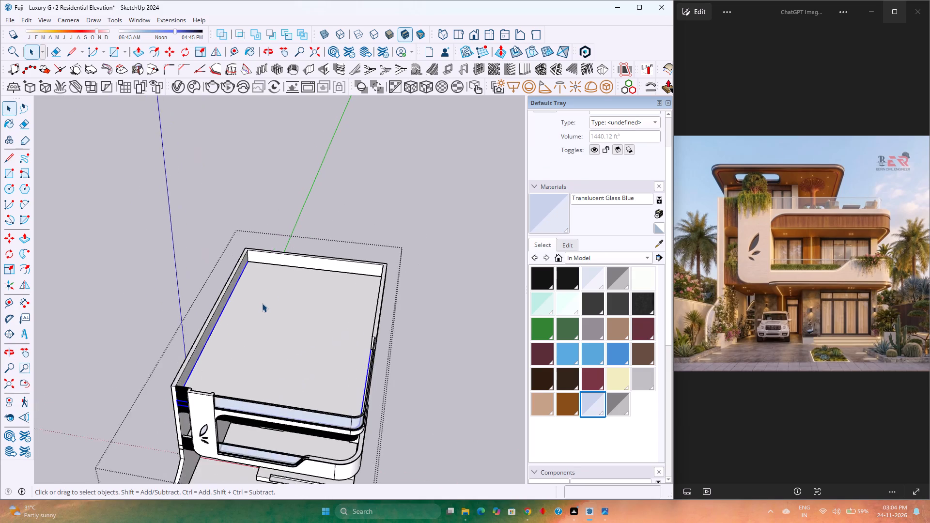
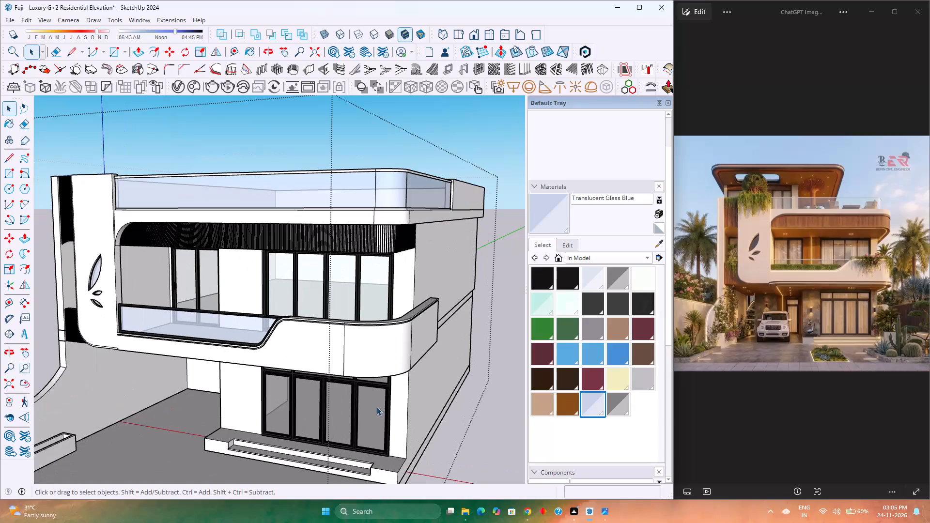
Compare the front facade, balconies and glass railings with the reference image.
scroll(376, 407, up, 4)
scroll(376, 407, down, 4)
scroll(376, 407, up, 4)
scroll(376, 407, down, 5)
scroll(376, 407, up, 4)
scroll(376, 407, down, 3)
scroll(376, 407, up, 2)
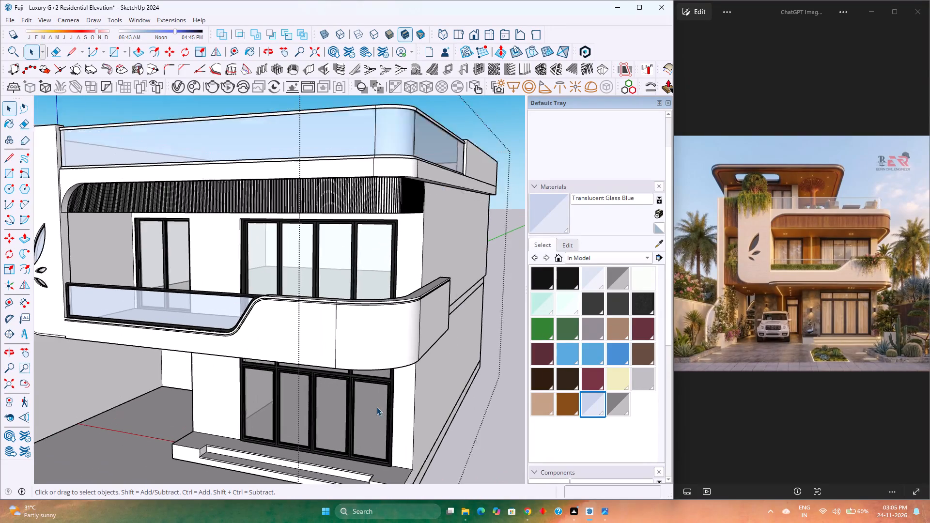
scroll(376, 407, up, 1)
scroll(376, 407, down, 1)
scroll(376, 407, up, 4)
scroll(376, 407, down, 4)
scroll(376, 407, up, 4)
scroll(376, 407, down, 4)
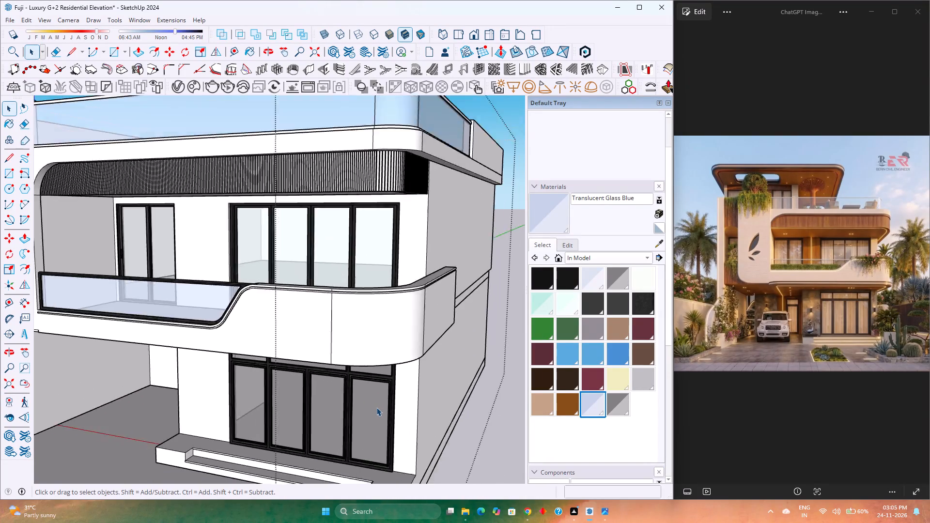
scroll(376, 407, up, 4)
scroll(376, 407, down, 4)
scroll(376, 407, up, 4)
scroll(376, 407, down, 3)
scroll(376, 408, up, 3)
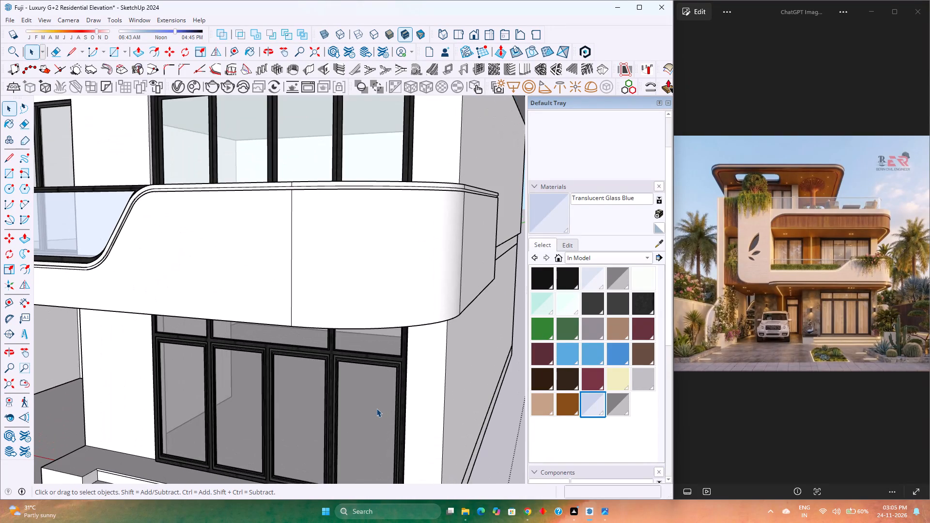
scroll(376, 408, down, 3)
scroll(377, 410, up, 4)
scroll(377, 411, down, 12)
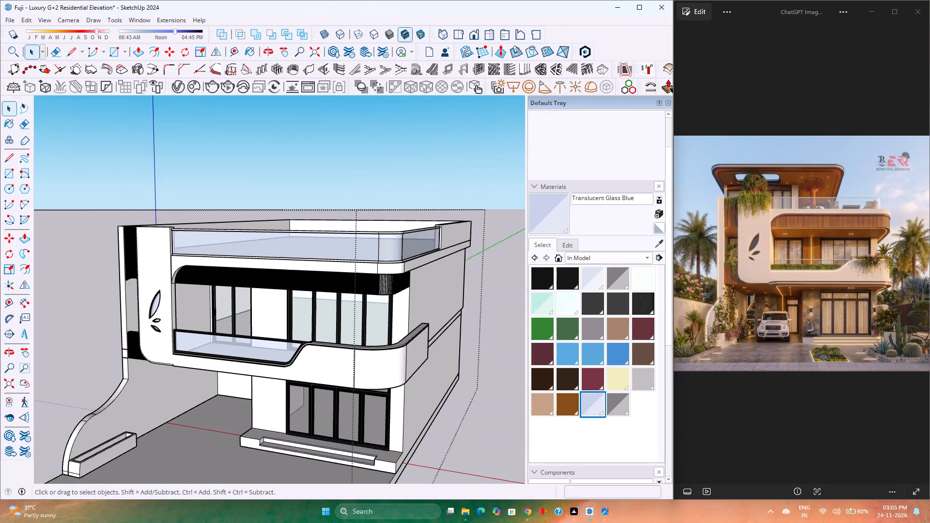
scroll(361, 342, down, 1)
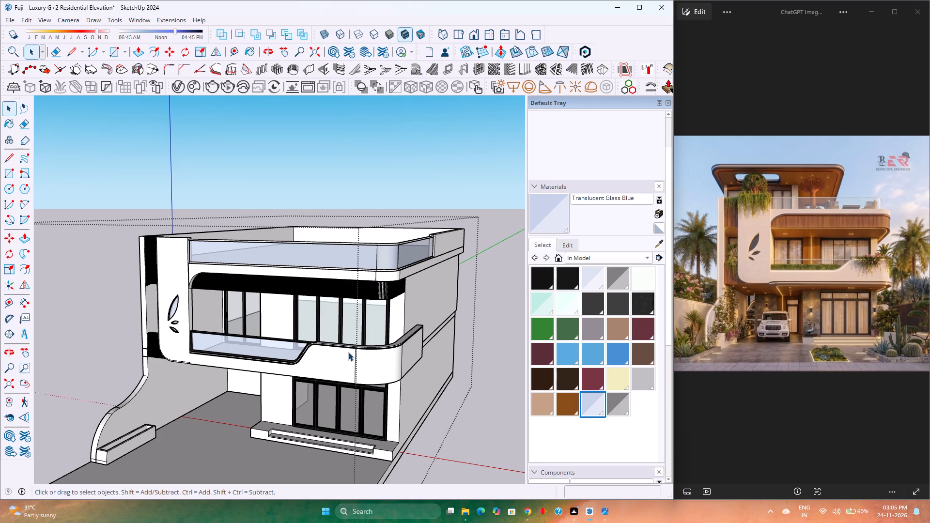
scroll(349, 352, up, 3)
scroll(349, 352, down, 3)
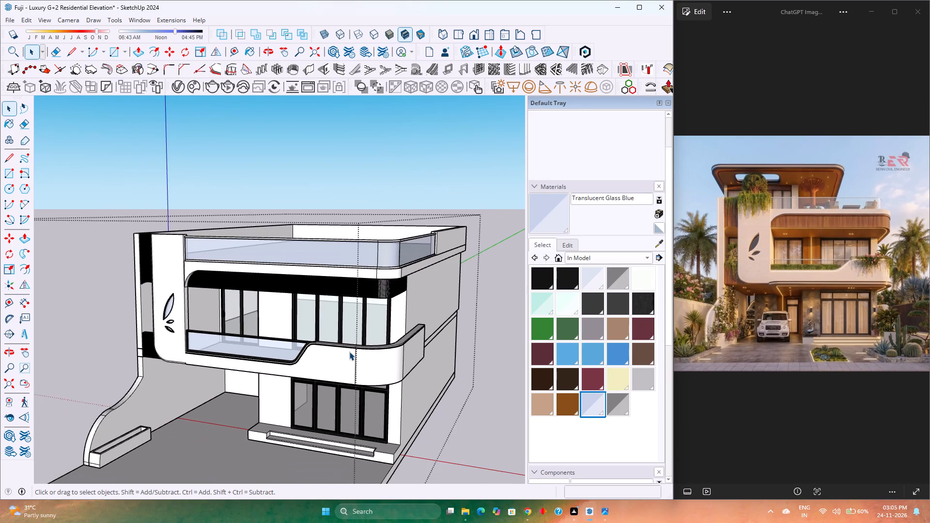
scroll(349, 352, up, 5)
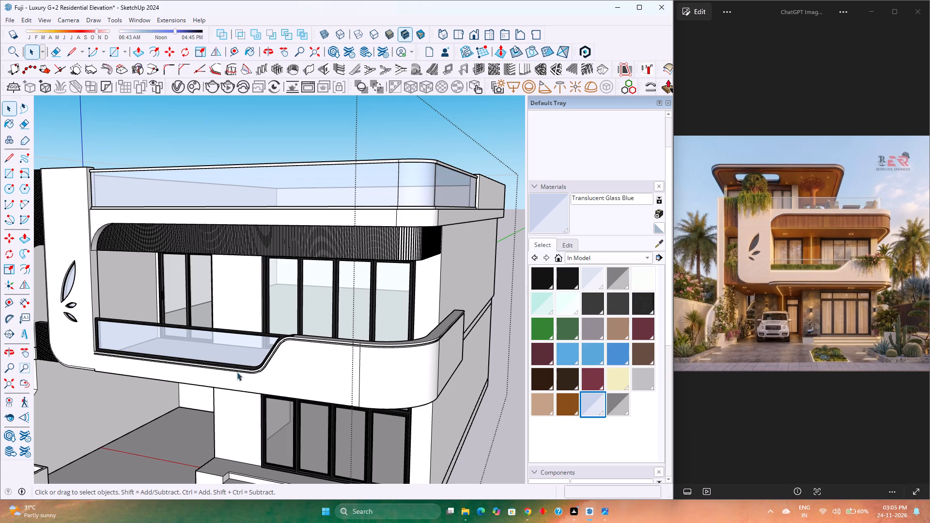
scroll(303, 277, down, 4)
middle_drag(305, 289, 324, 272)
middle_click(325, 271)
scroll(330, 267, down, 4)
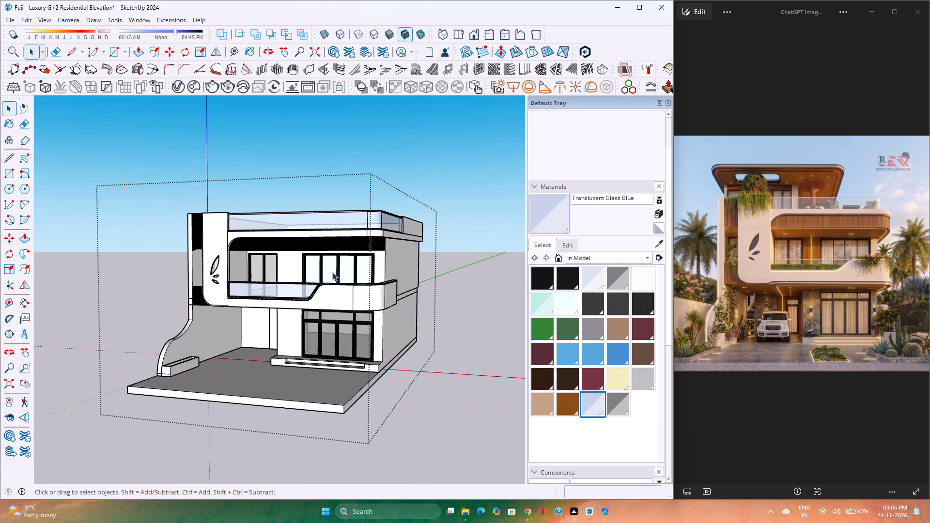
scroll(337, 280, up, 2)
scroll(337, 280, down, 3)
scroll(337, 280, up, 3)
scroll(337, 280, down, 3)
scroll(337, 280, up, 4)
scroll(337, 280, down, 5)
scroll(337, 280, up, 5)
scroll(337, 280, down, 5)
scroll(337, 280, up, 5)
scroll(337, 280, down, 4)
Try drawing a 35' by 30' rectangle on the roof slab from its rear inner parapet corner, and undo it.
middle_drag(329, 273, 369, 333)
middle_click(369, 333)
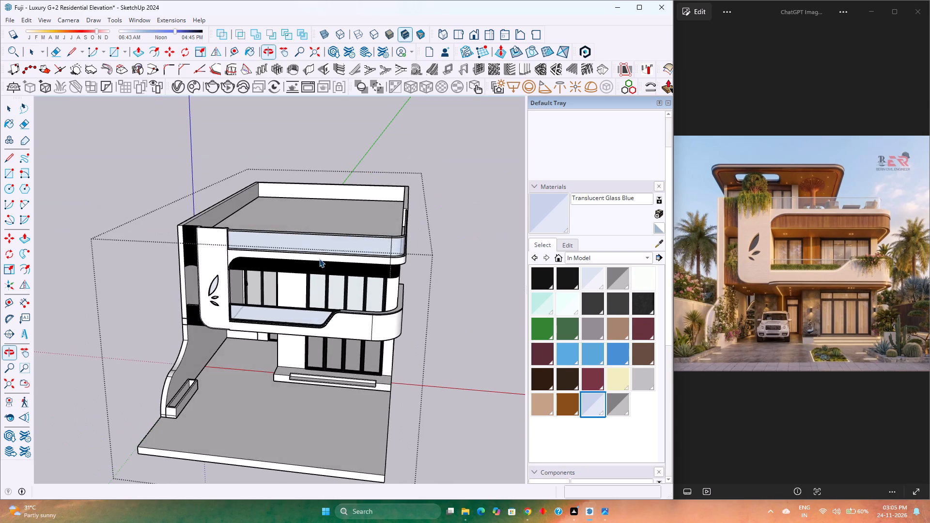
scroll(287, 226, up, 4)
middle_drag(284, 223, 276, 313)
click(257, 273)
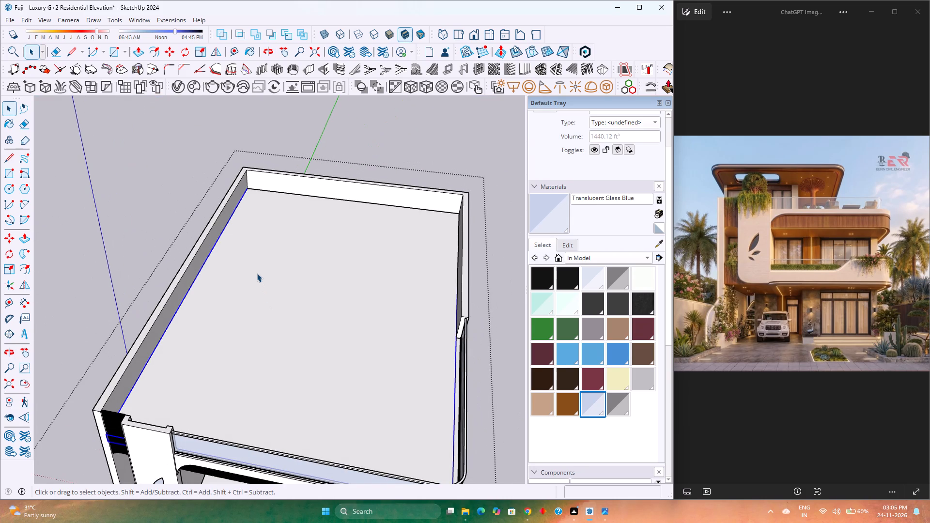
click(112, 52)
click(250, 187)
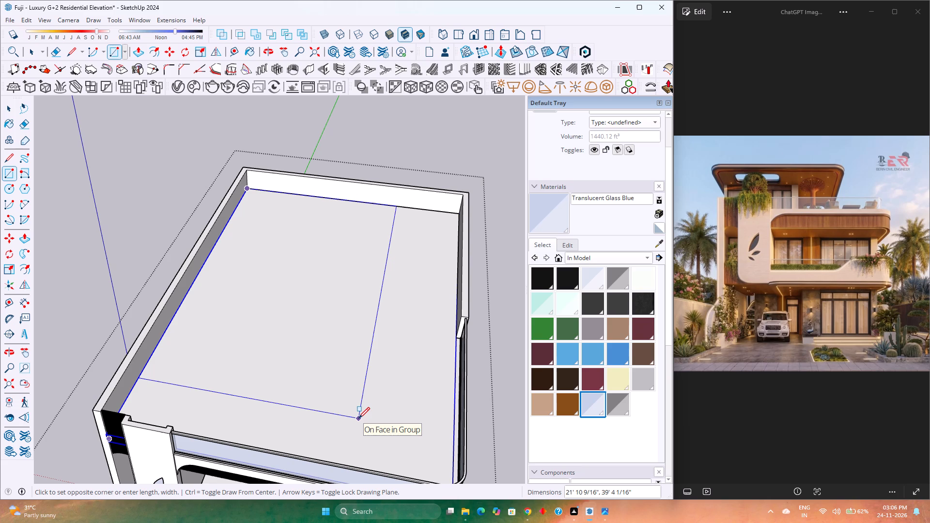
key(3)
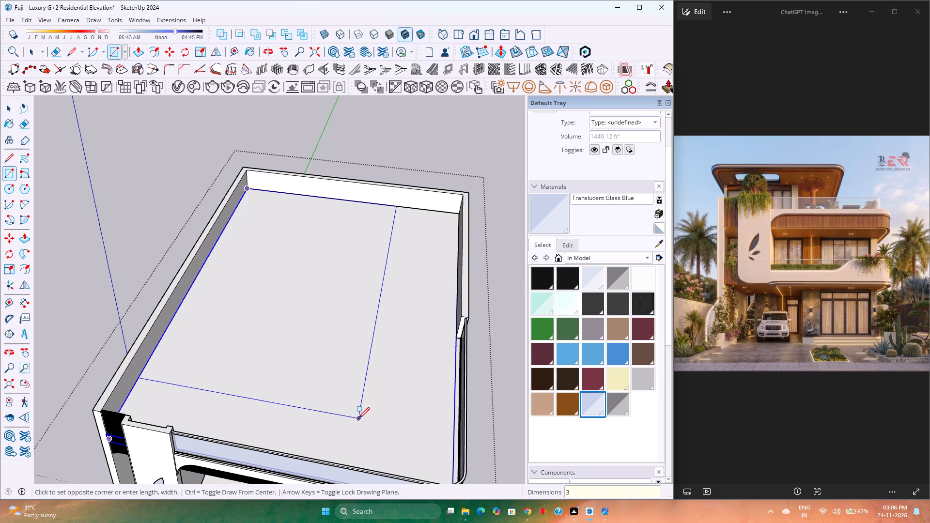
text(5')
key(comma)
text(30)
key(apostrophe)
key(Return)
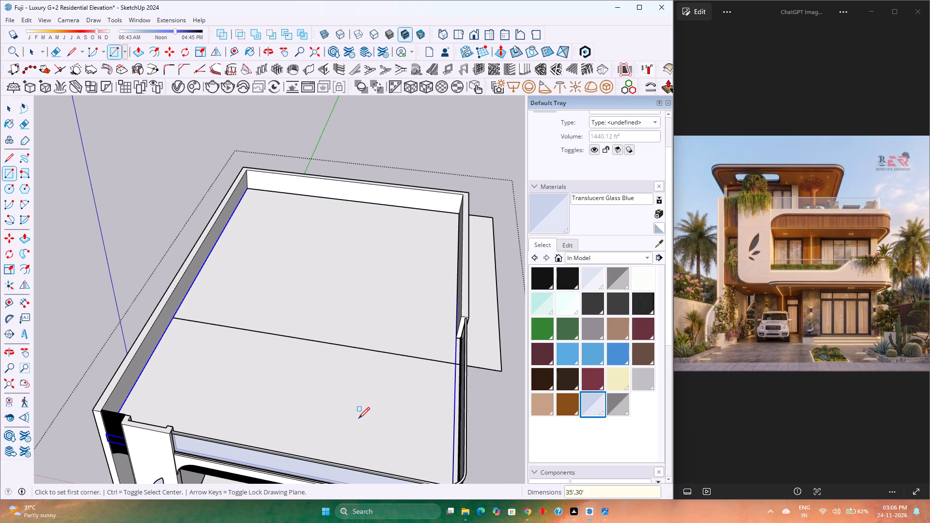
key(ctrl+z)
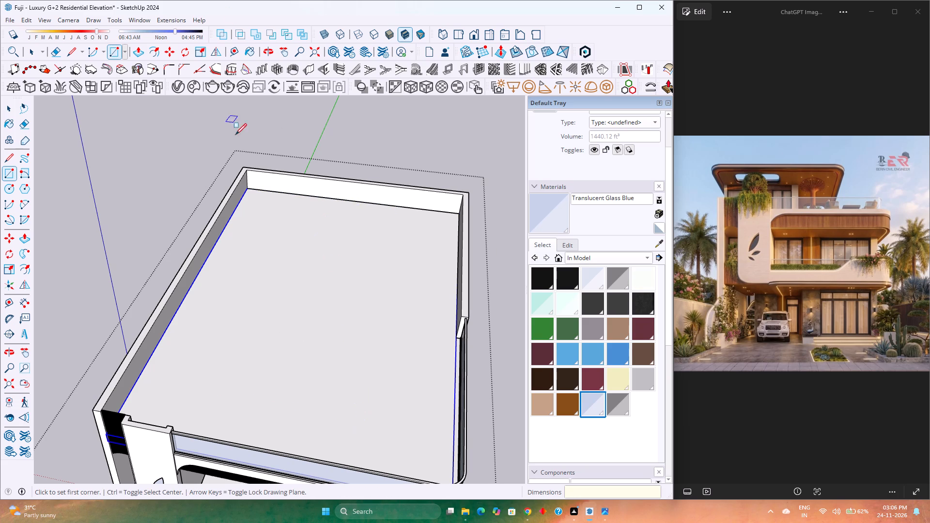
Draw a 20' by 30' rectangle on the roof slab from the rear inner corner on the leaf-panel wall side.
click(252, 186)
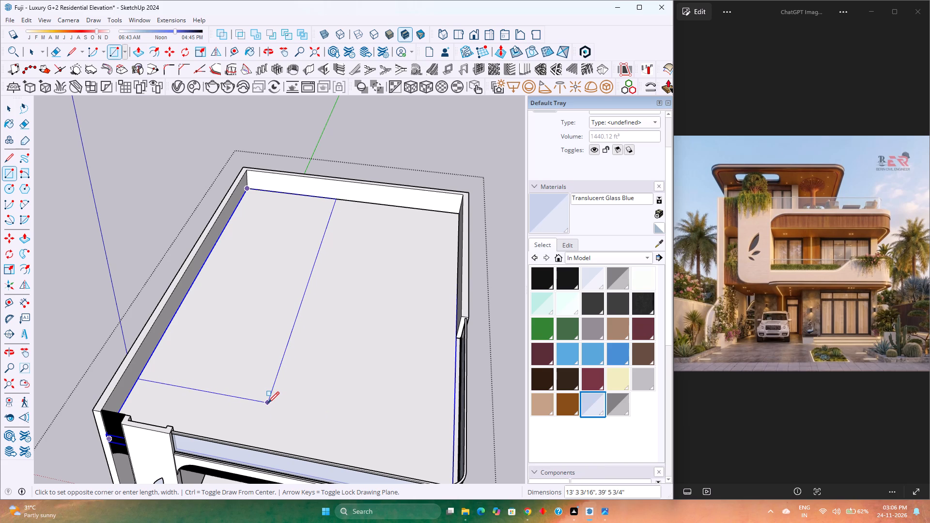
text(20',)
key(3)
text(0')
key(Return)
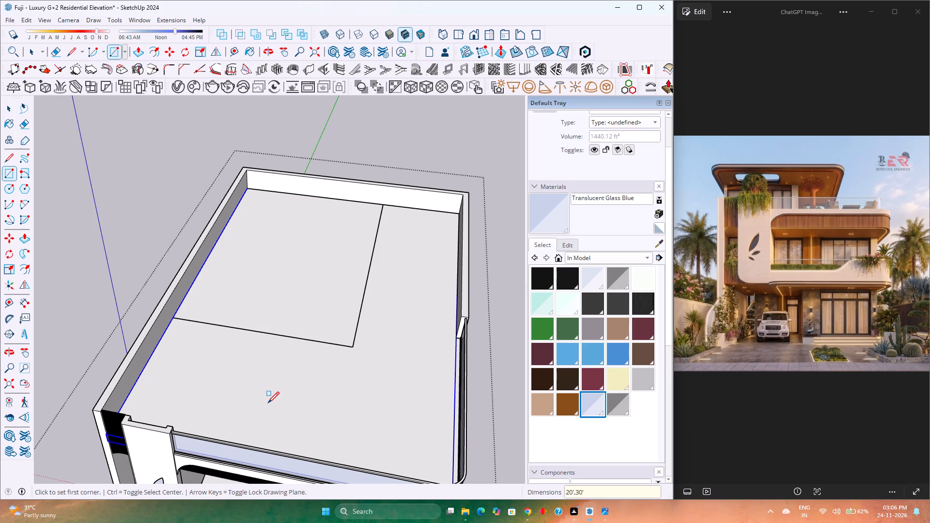
Make the 20' by 30' rectangle's face and edges a group.
key(space)
double_click(288, 329)
right_click(288, 329)
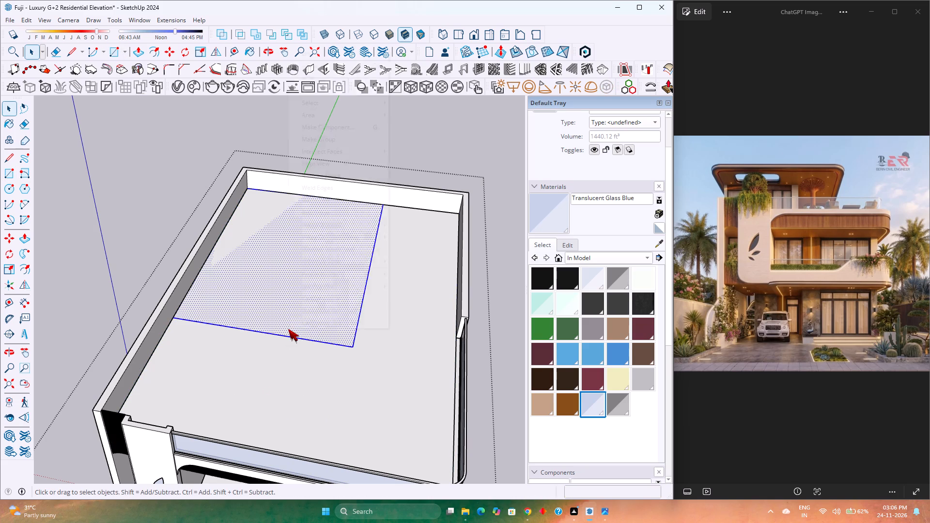
click(333, 136)
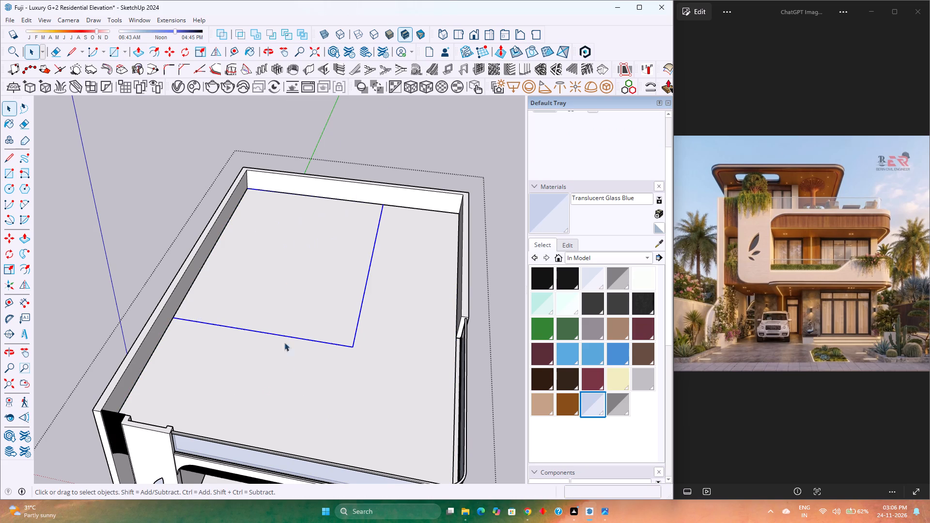
Move the rectangle group by its front corner to the base corner of the first-floor front wall behind the balcony.
click(290, 294)
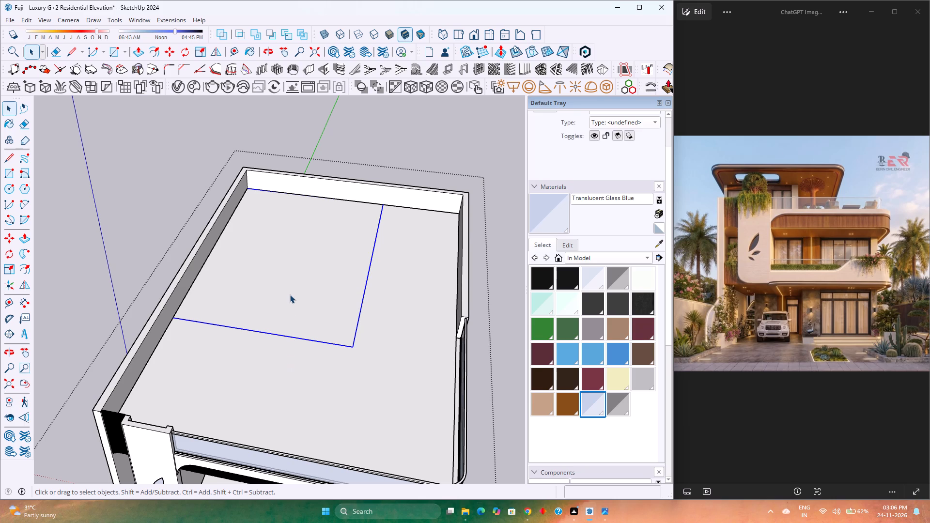
key(m)
click(176, 319)
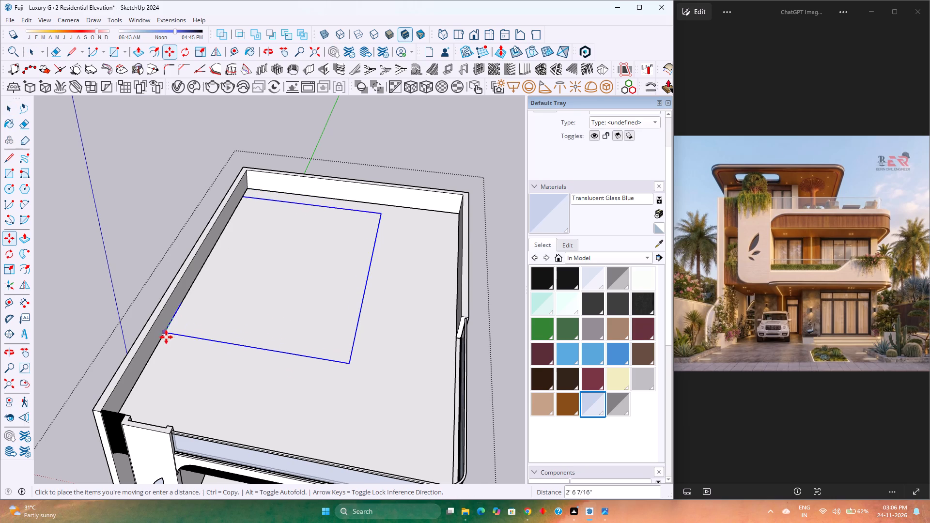
scroll(155, 356, down, 3)
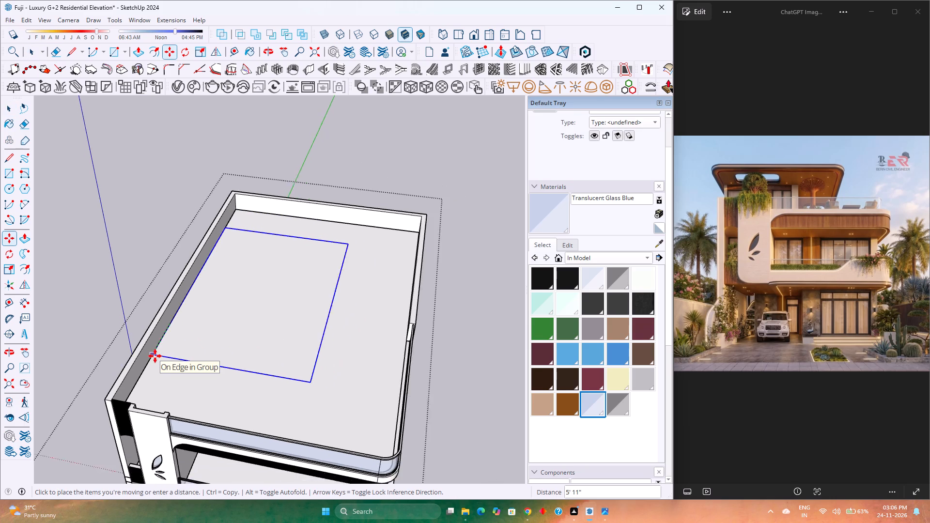
scroll(155, 356, down, 2)
middle_drag(175, 369, 144, 247)
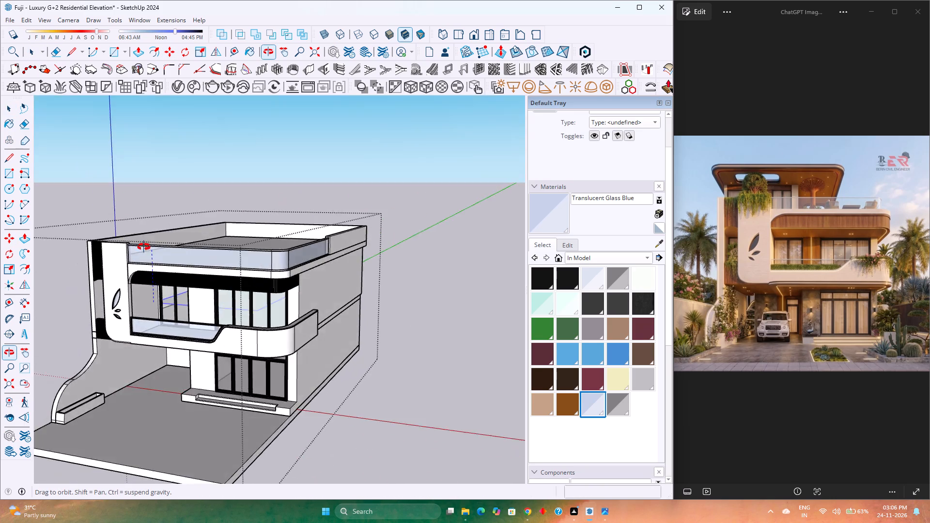
middle_drag(144, 247, 141, 281)
scroll(263, 348, up, 3)
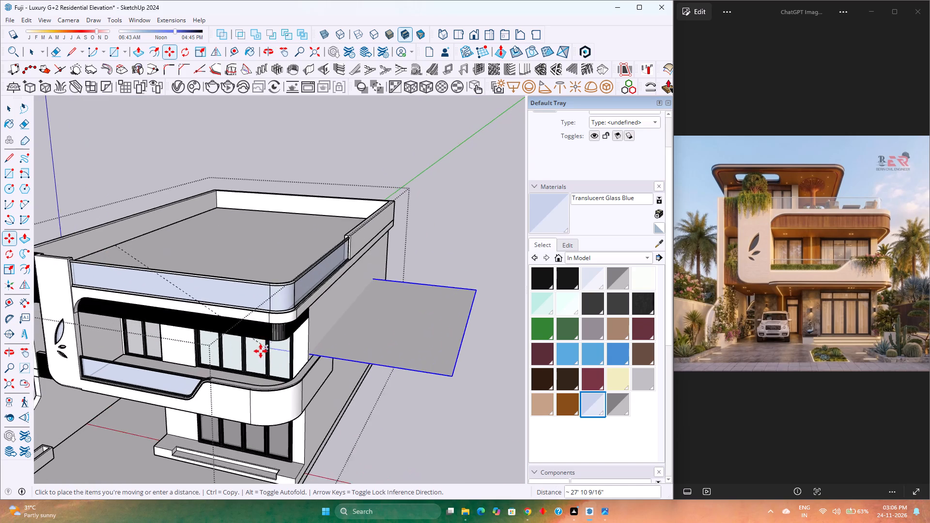
scroll(261, 351, up, 3)
scroll(245, 351, down, 1)
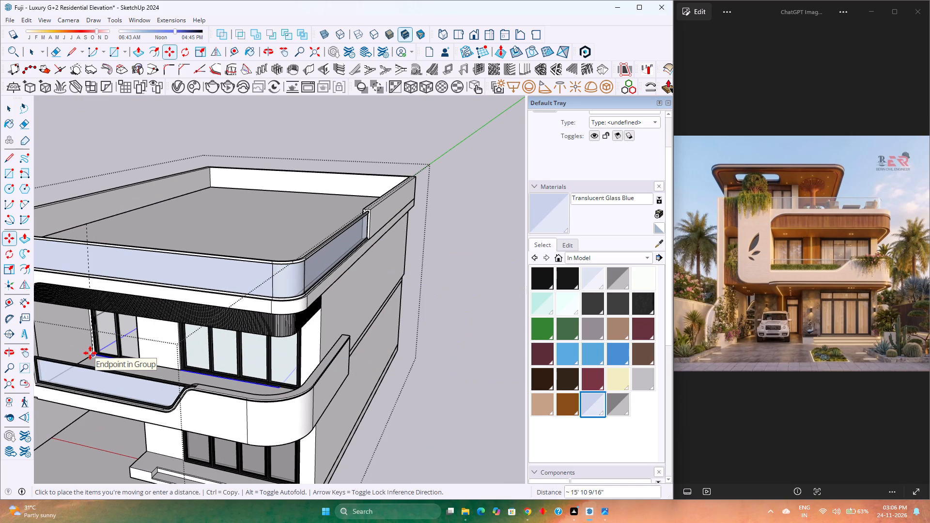
click(90, 353)
Raise the rectangle group straight up by 11' onto the roof slab.
click(90, 355)
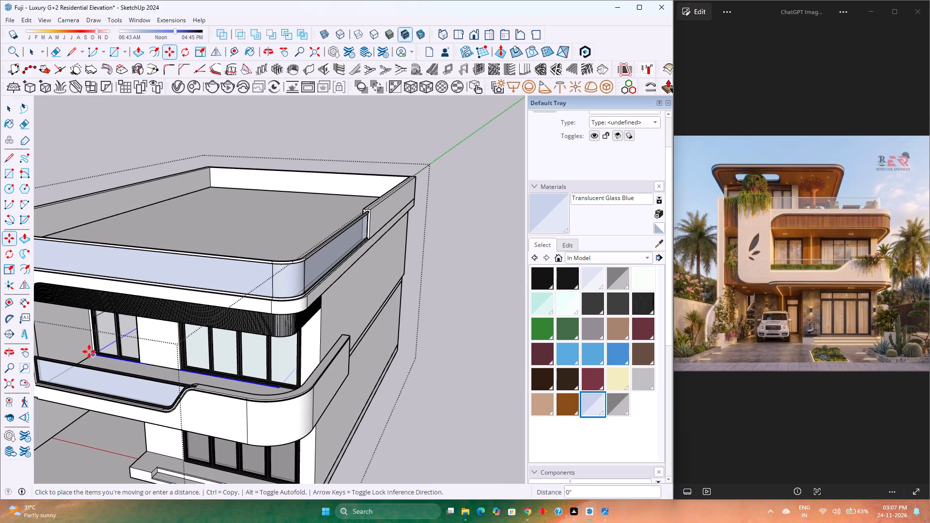
key(Up)
scroll(75, 288, down, 2)
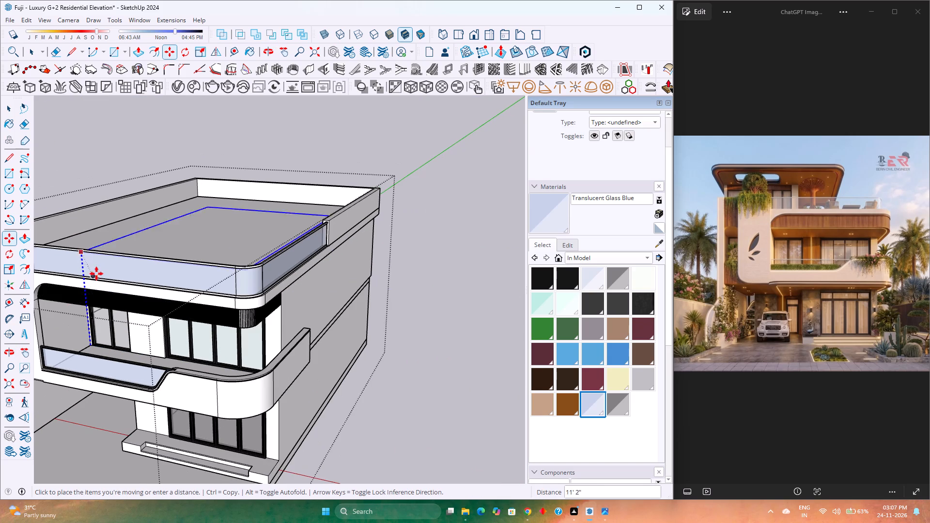
scroll(76, 236, up, 1)
shift+middle_drag(86, 242, 186, 356)
click(213, 367)
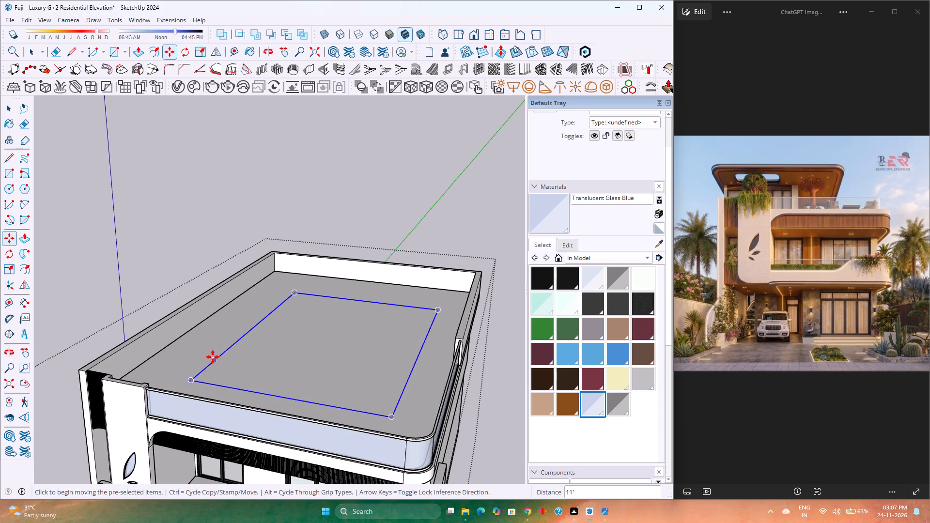
Move the rectangle group sideways so its long edge meets the inner face of the parapet on the leaf-panel side.
scroll(213, 357, down, 2)
middle_drag(213, 357, 321, 403)
shift+middle_drag(341, 414, 337, 319)
middle_drag(338, 320, 301, 355)
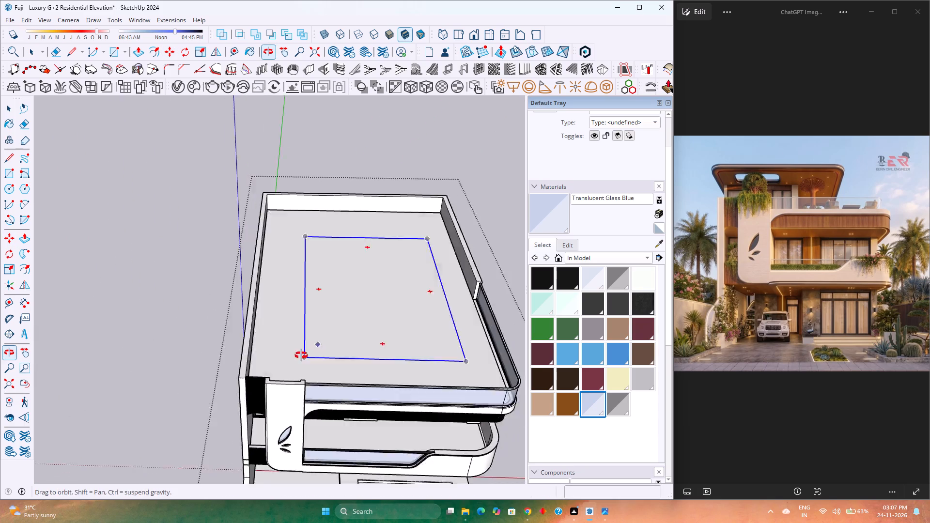
middle_drag(301, 355, 225, 425)
click(230, 409)
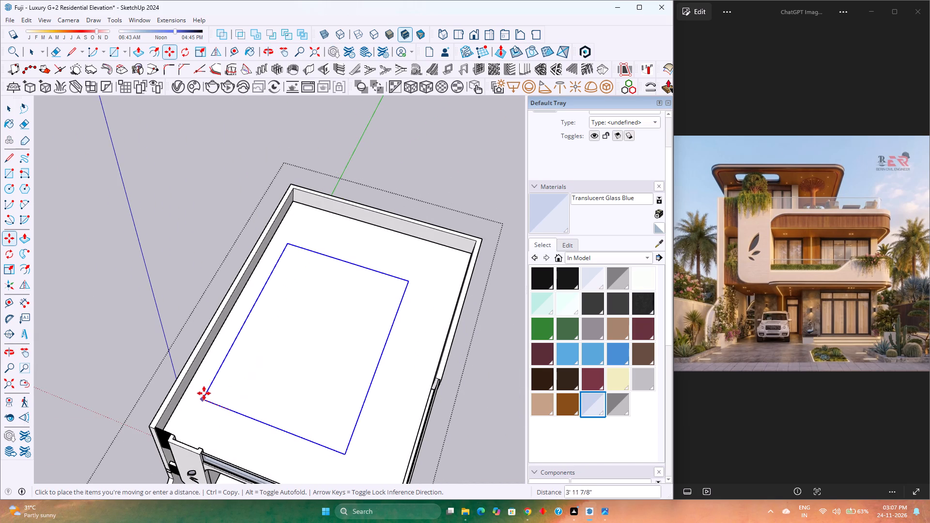
scroll(254, 376, down, 1)
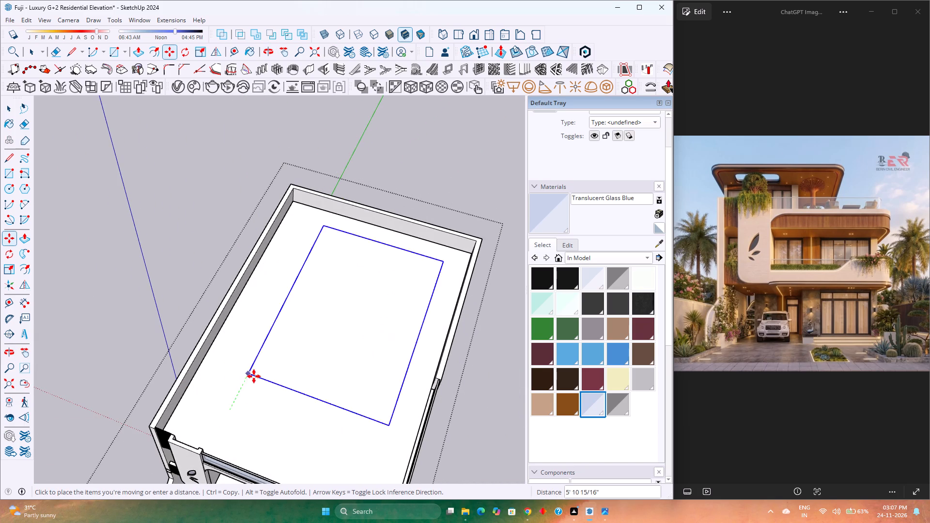
scroll(254, 376, down, 2)
click(204, 389)
scroll(204, 391, up, 4)
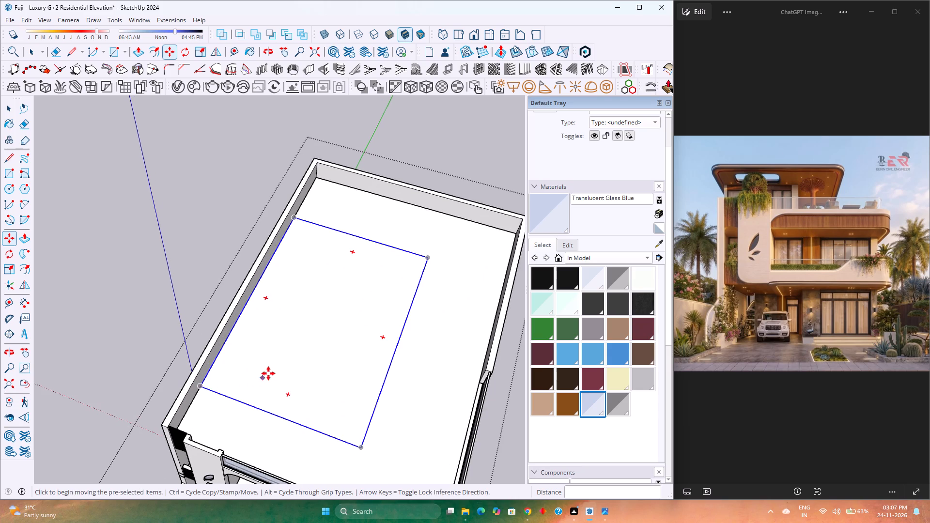
Offset the outline of the roof-terrace rectangle 9" inward inside its group.
scroll(268, 360, down, 4)
middle_drag(299, 372, 264, 190)
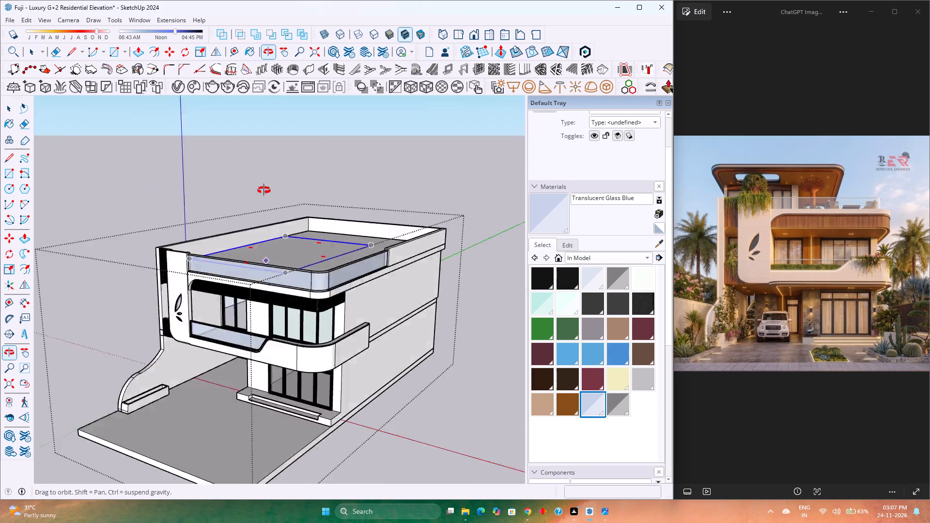
middle_drag(264, 190, 179, 368)
middle_click(178, 368)
key(space)
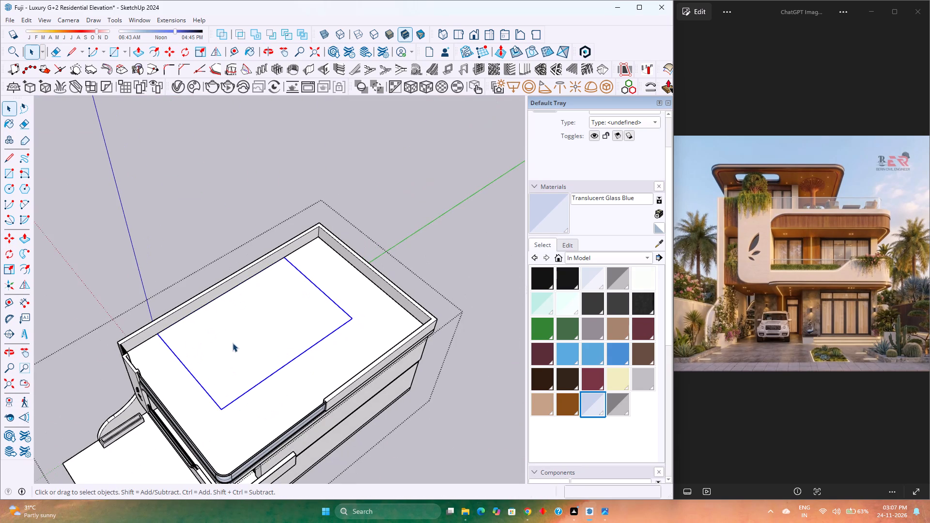
scroll(232, 343, up, 3)
double_click(235, 345)
scroll(235, 345, up, 4)
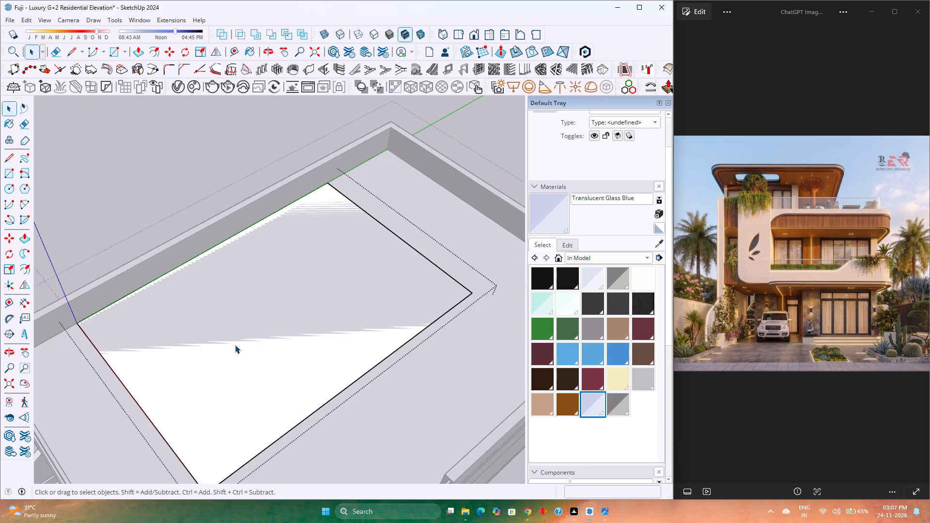
click(155, 53)
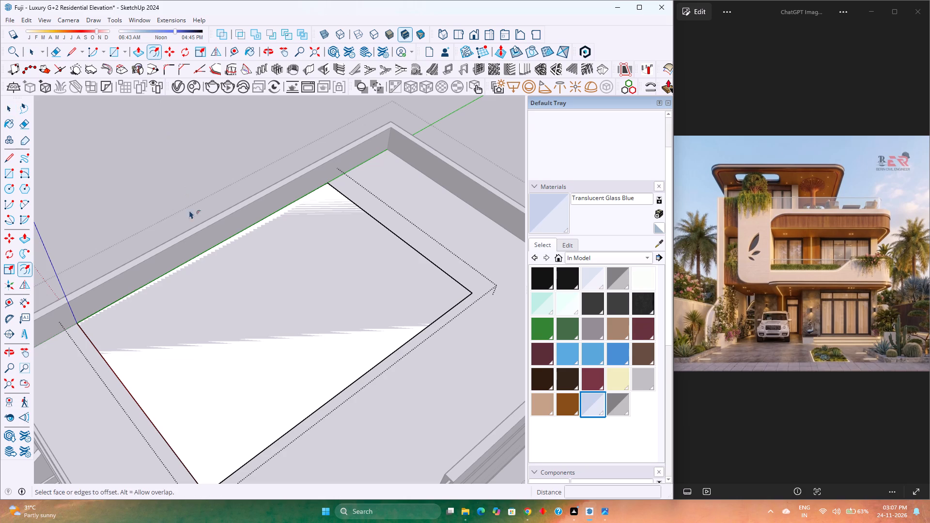
click(209, 263)
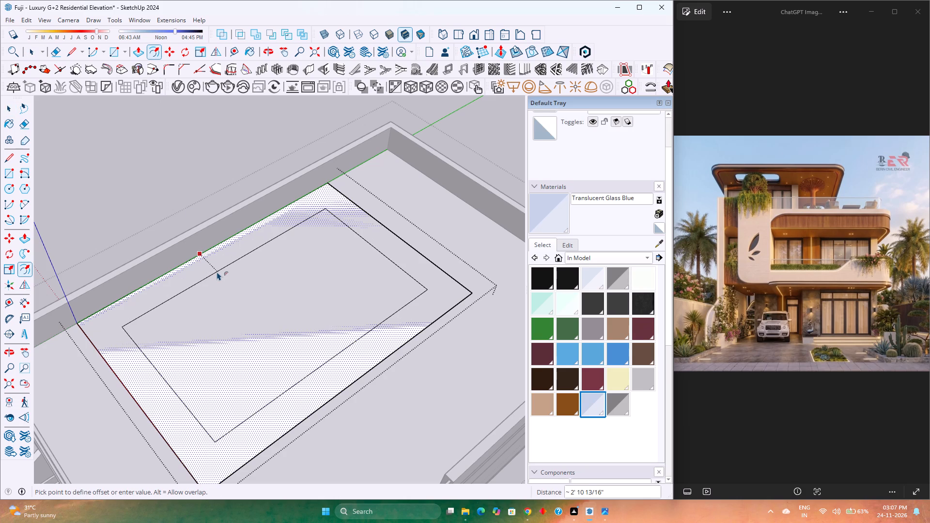
key(9)
key(Return)
key(space)
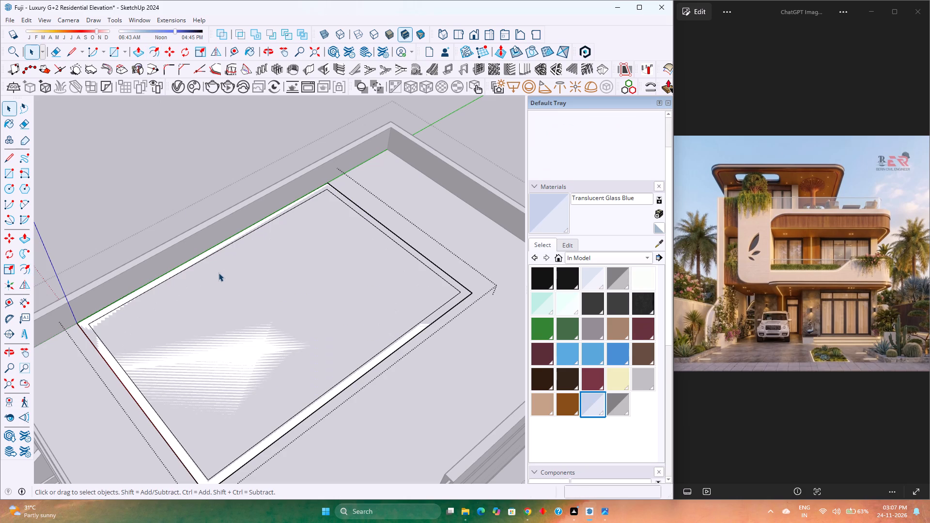
Delete the inner face enclosed by the offset outline, leaving only the wall-thickness border.
click(247, 340)
key(Delete)
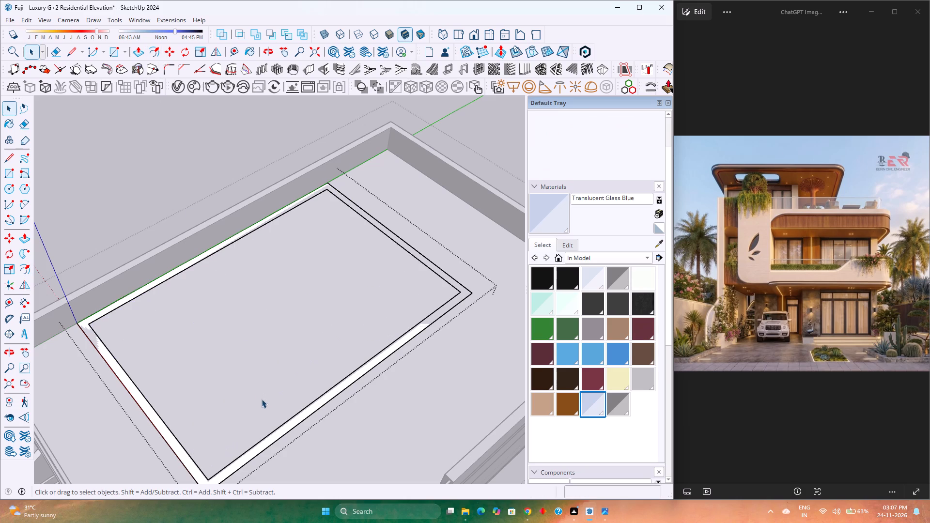
Push/Pull the border face of the second-floor room up 6' to form its walls.
key(p)
click(274, 435)
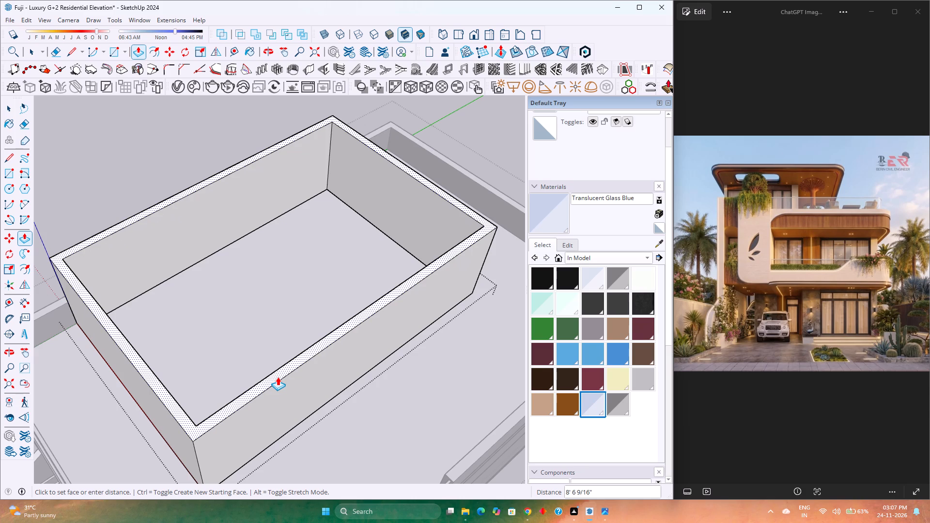
key(6)
key(apostrophe)
key(Return)
scroll(279, 377, down, 2)
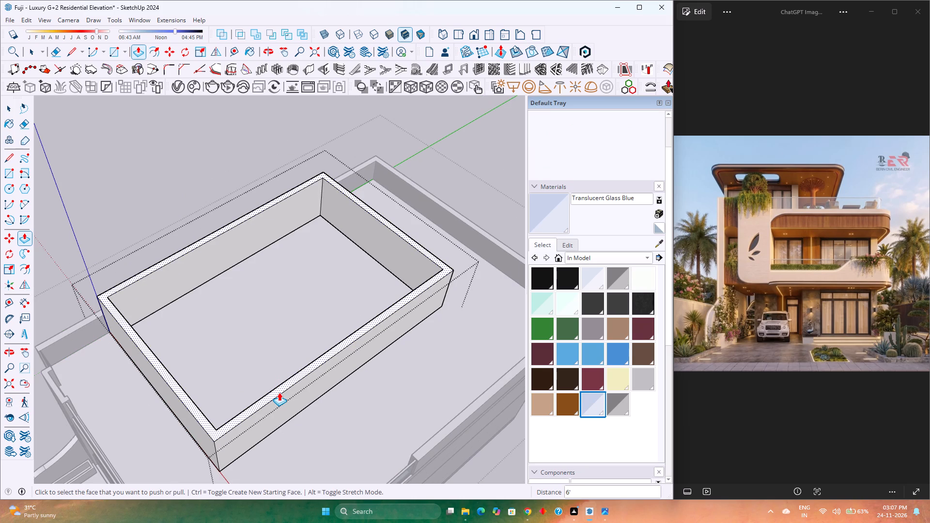
Set the height of the second-floor room walls to 7' and close the room's group.
key(7)
key(apostrophe)
key(Return)
scroll(279, 381, down, 2)
middle_drag(279, 381, 290, 366)
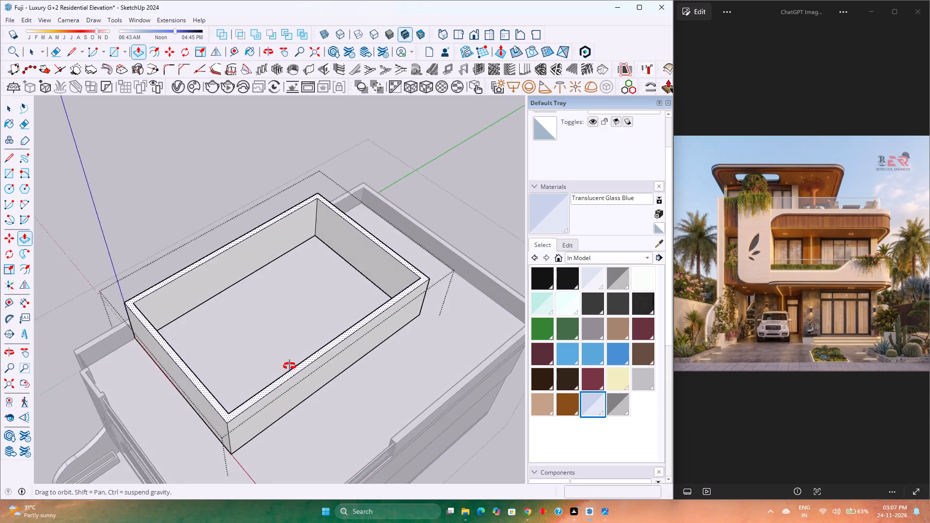
middle_drag(290, 366, 376, 266)
scroll(325, 279, up, 3)
scroll(351, 261, down, 3)
key(space)
click(97, 259)
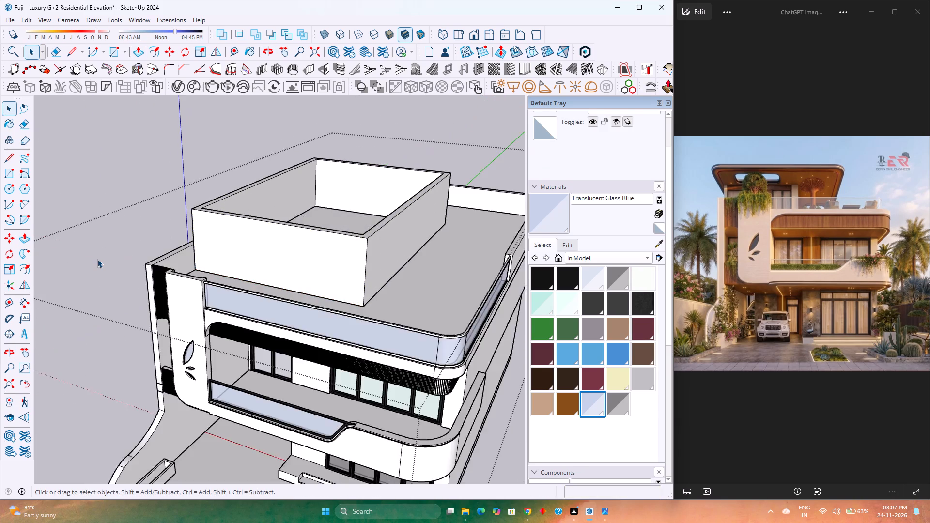
Examine the new second-floor walls from the front and from above, comparing their proportions with the reference image.
scroll(97, 259, down, 3)
middle_drag(97, 294, 222, 177)
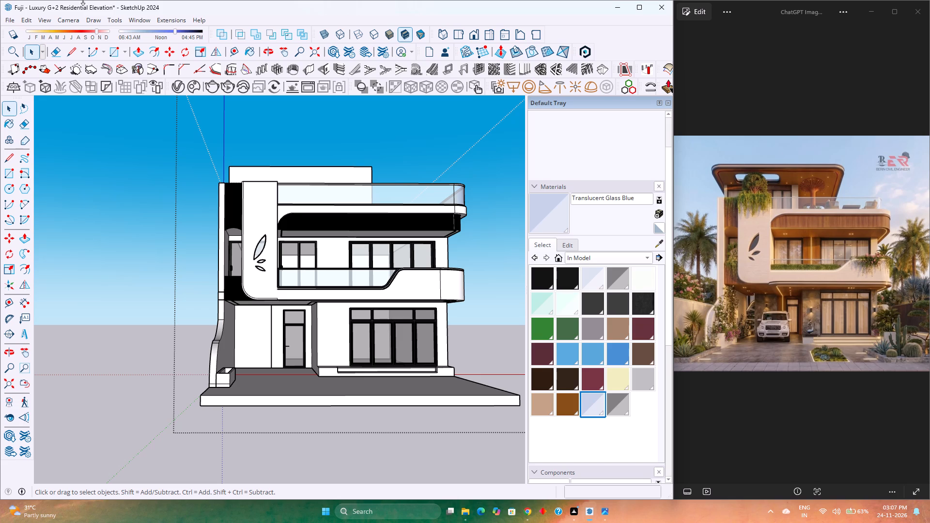
scroll(67, 112, up, 1)
scroll(191, 202, down, 1)
scroll(191, 202, up, 4)
scroll(194, 207, down, 4)
scroll(196, 208, up, 4)
scroll(196, 208, down, 4)
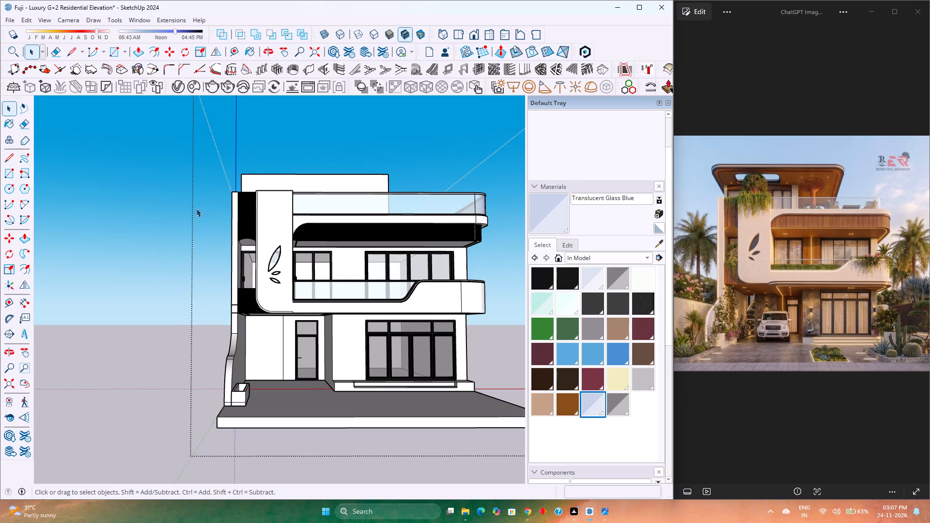
middle_drag(297, 254, 224, 267)
scroll(236, 210, up, 1)
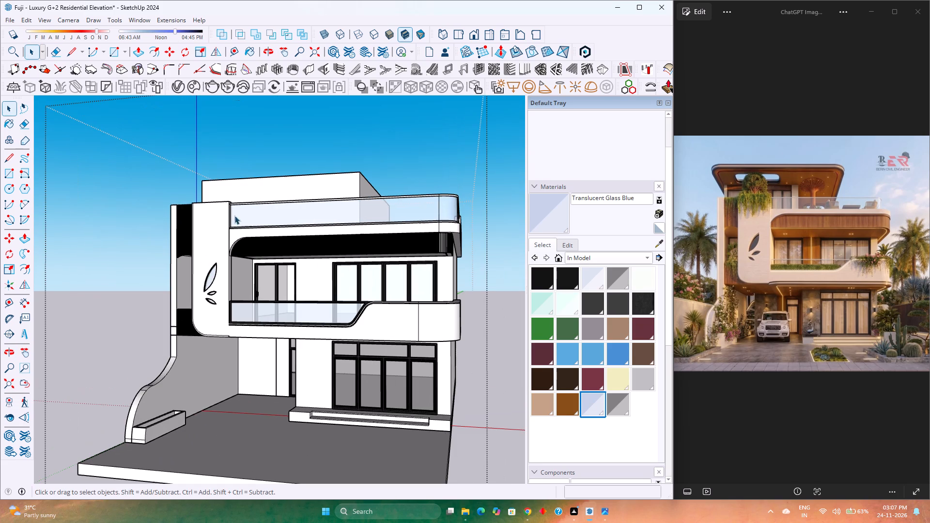
scroll(214, 244, up, 3)
scroll(214, 242, down, 2)
middle_drag(318, 172, 272, 263)
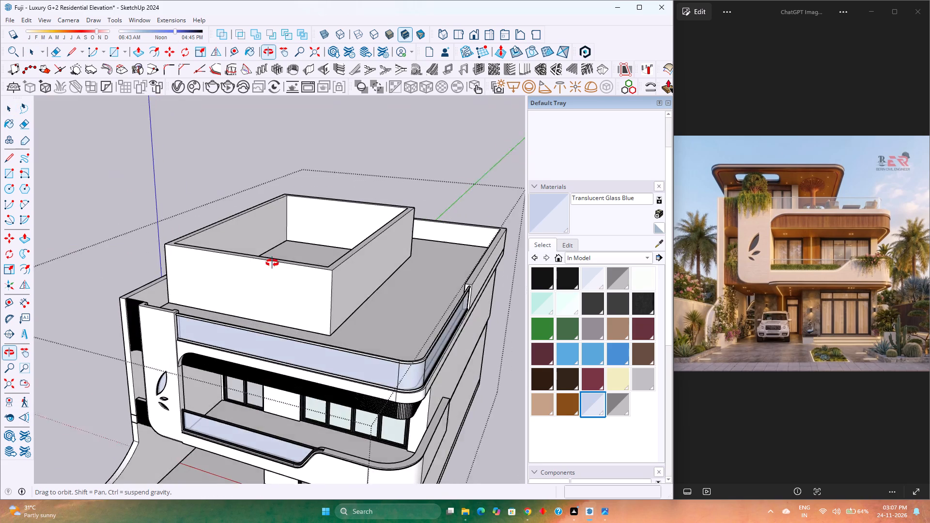
middle_drag(272, 263, 256, 265)
middle_click(256, 265)
scroll(256, 265, down, 2)
middle_drag(256, 265, 452, 307)
scroll(107, 264, down, 5)
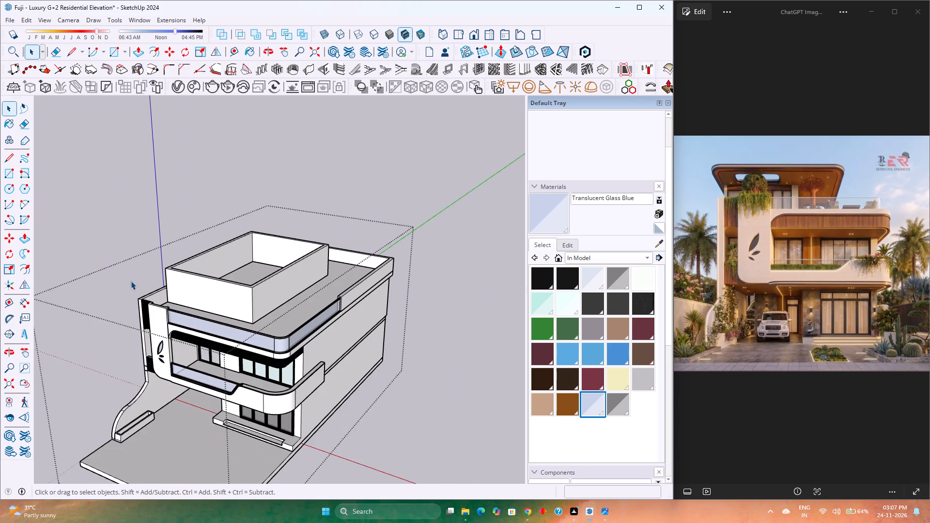
middle_drag(132, 281, 185, 241)
middle_click(185, 242)
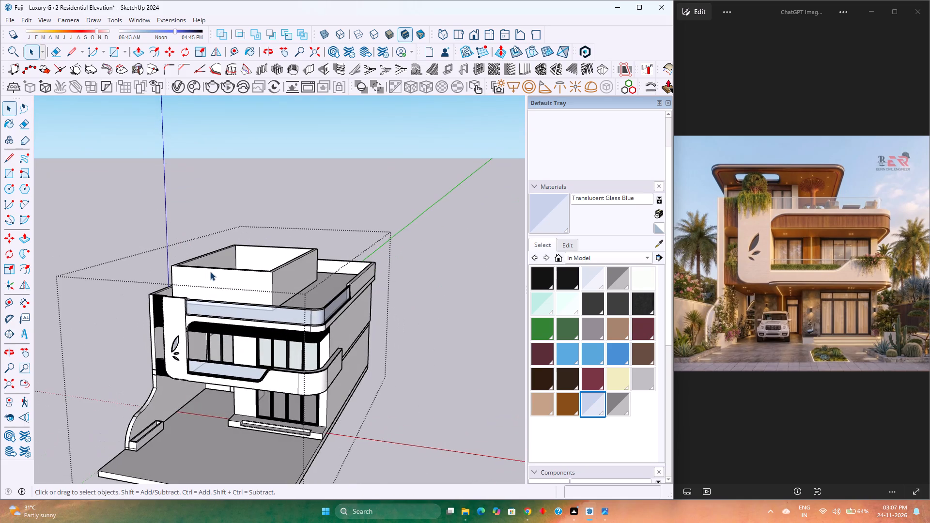
scroll(214, 275, up, 2)
scroll(214, 275, down, 4)
scroll(214, 275, up, 4)
scroll(201, 262, down, 2)
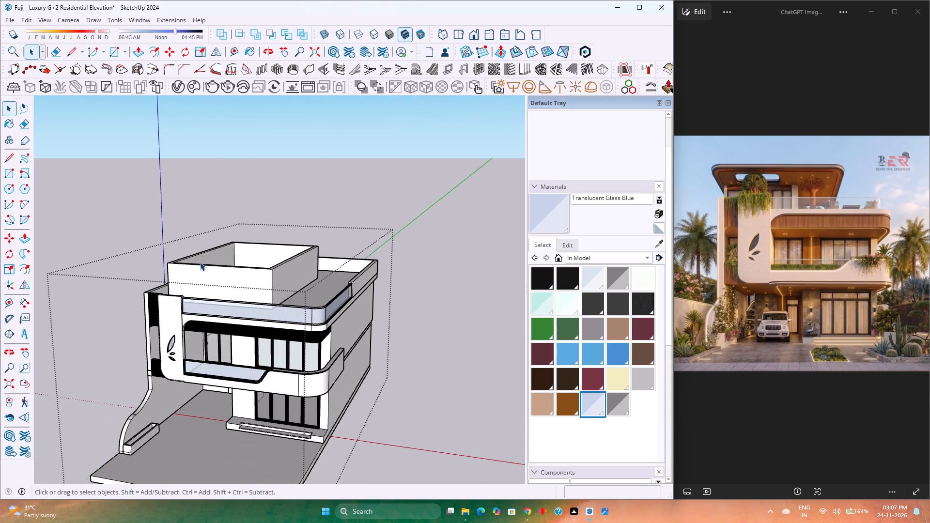
Close the open house group and select the whole house.
right_click(200, 272)
click(381, 208)
scroll(242, 214, down, 2)
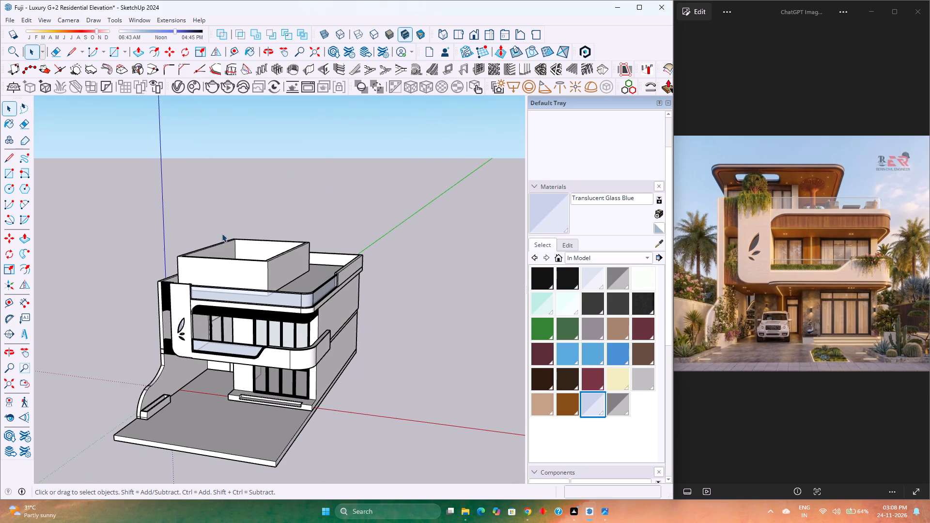
click(220, 267)
scroll(234, 265, down, 3)
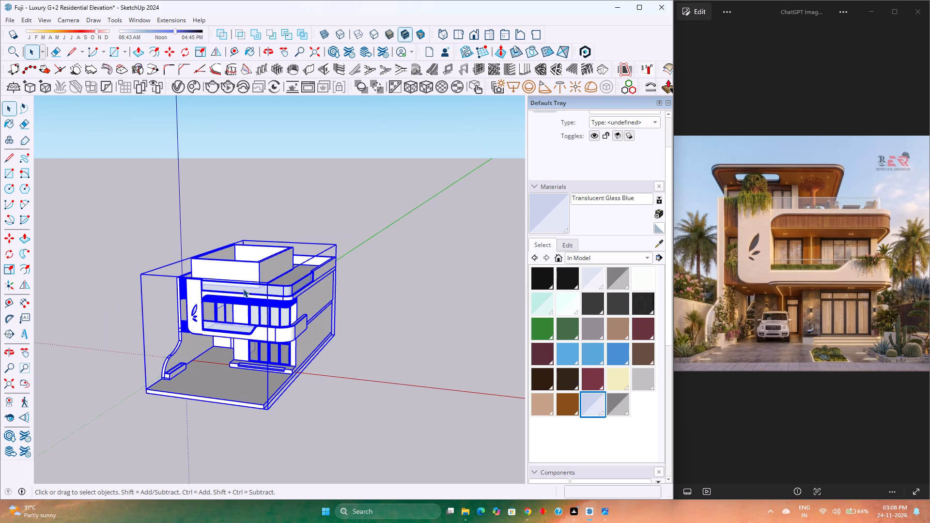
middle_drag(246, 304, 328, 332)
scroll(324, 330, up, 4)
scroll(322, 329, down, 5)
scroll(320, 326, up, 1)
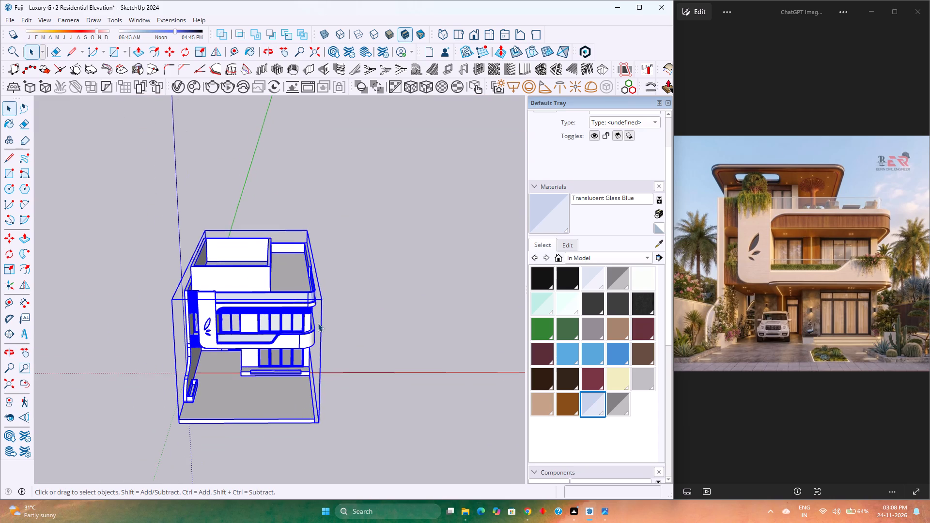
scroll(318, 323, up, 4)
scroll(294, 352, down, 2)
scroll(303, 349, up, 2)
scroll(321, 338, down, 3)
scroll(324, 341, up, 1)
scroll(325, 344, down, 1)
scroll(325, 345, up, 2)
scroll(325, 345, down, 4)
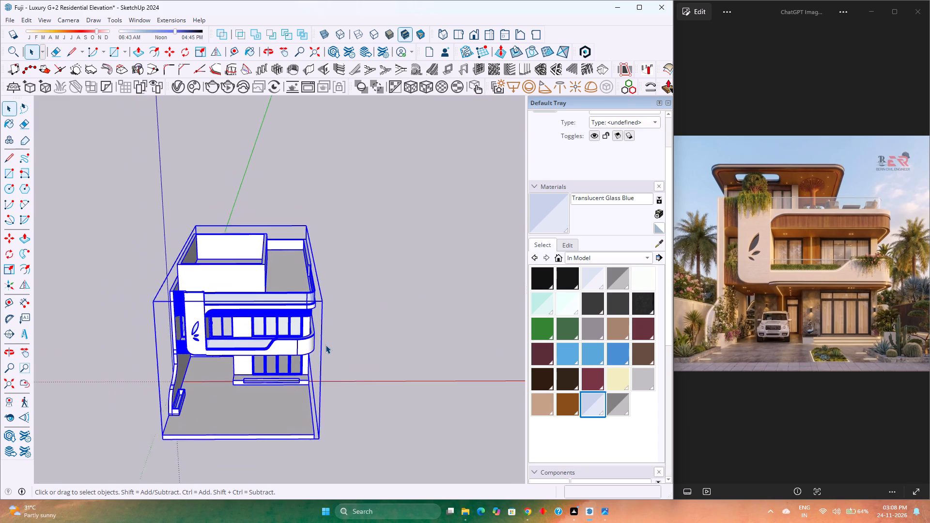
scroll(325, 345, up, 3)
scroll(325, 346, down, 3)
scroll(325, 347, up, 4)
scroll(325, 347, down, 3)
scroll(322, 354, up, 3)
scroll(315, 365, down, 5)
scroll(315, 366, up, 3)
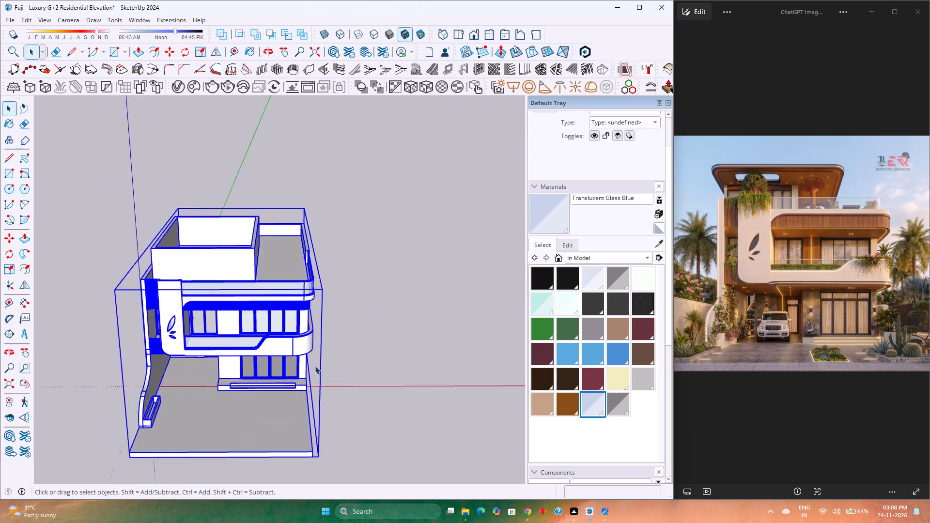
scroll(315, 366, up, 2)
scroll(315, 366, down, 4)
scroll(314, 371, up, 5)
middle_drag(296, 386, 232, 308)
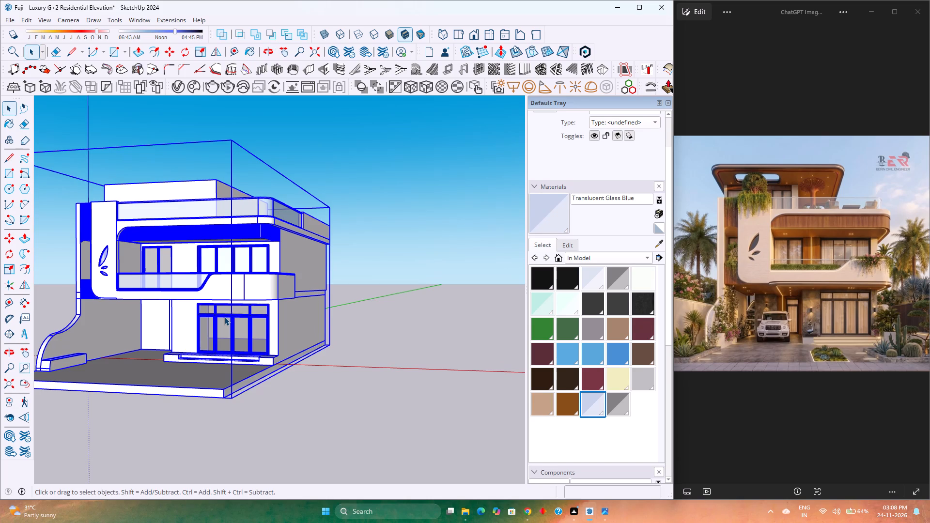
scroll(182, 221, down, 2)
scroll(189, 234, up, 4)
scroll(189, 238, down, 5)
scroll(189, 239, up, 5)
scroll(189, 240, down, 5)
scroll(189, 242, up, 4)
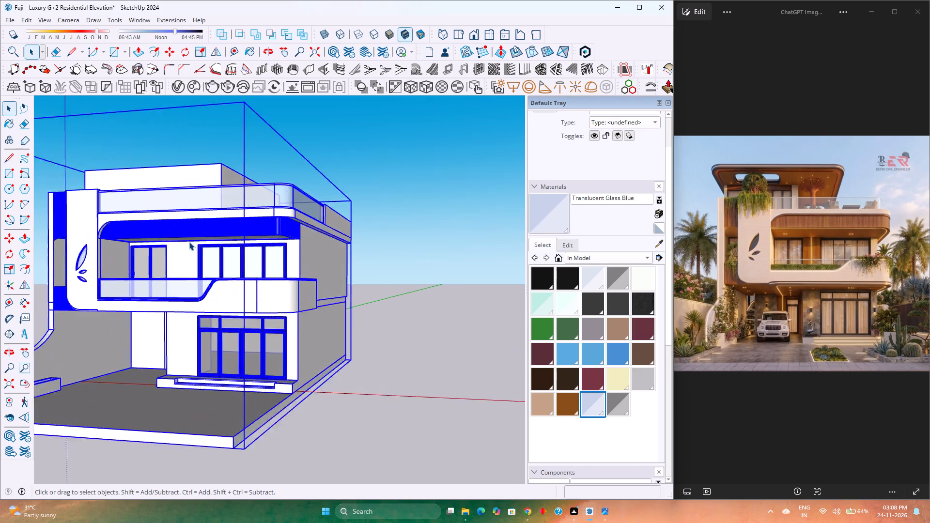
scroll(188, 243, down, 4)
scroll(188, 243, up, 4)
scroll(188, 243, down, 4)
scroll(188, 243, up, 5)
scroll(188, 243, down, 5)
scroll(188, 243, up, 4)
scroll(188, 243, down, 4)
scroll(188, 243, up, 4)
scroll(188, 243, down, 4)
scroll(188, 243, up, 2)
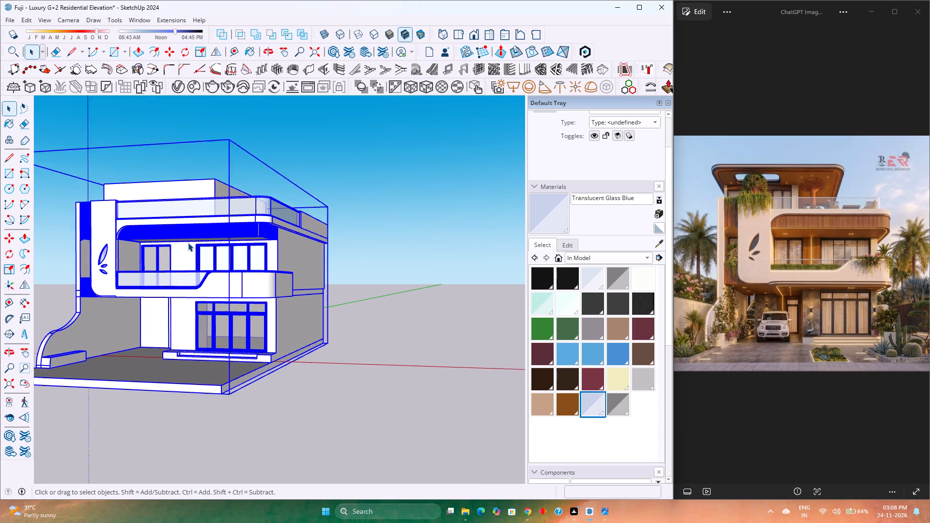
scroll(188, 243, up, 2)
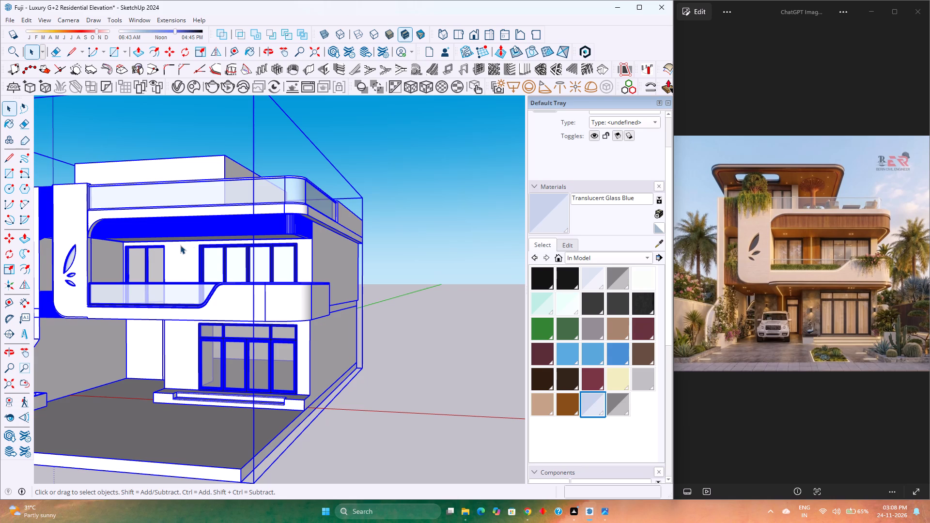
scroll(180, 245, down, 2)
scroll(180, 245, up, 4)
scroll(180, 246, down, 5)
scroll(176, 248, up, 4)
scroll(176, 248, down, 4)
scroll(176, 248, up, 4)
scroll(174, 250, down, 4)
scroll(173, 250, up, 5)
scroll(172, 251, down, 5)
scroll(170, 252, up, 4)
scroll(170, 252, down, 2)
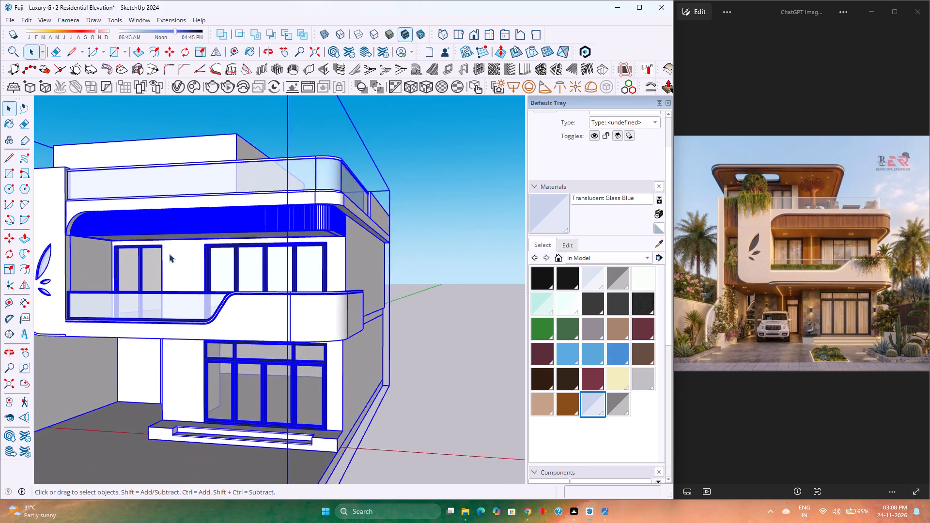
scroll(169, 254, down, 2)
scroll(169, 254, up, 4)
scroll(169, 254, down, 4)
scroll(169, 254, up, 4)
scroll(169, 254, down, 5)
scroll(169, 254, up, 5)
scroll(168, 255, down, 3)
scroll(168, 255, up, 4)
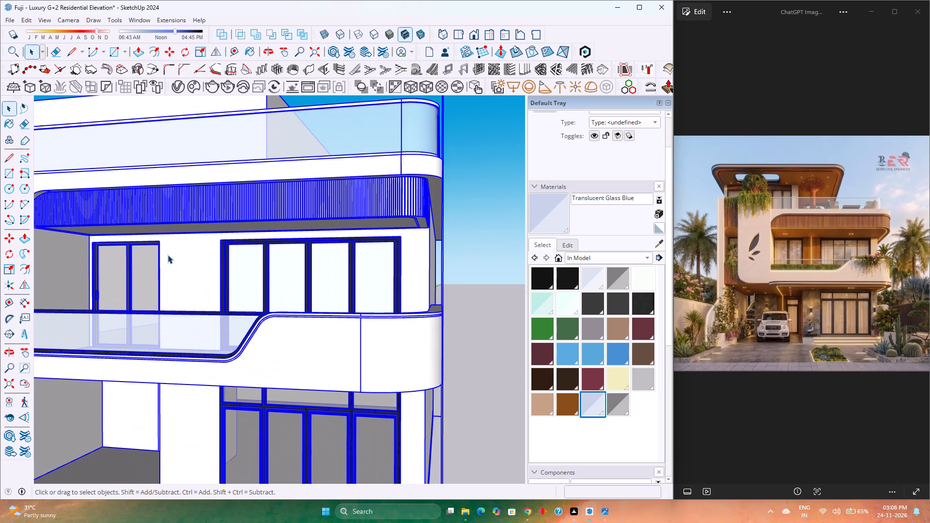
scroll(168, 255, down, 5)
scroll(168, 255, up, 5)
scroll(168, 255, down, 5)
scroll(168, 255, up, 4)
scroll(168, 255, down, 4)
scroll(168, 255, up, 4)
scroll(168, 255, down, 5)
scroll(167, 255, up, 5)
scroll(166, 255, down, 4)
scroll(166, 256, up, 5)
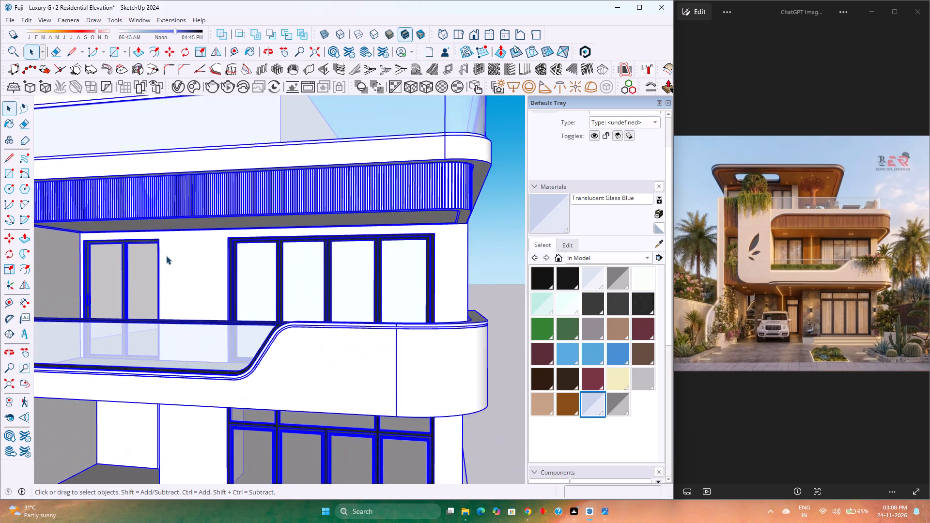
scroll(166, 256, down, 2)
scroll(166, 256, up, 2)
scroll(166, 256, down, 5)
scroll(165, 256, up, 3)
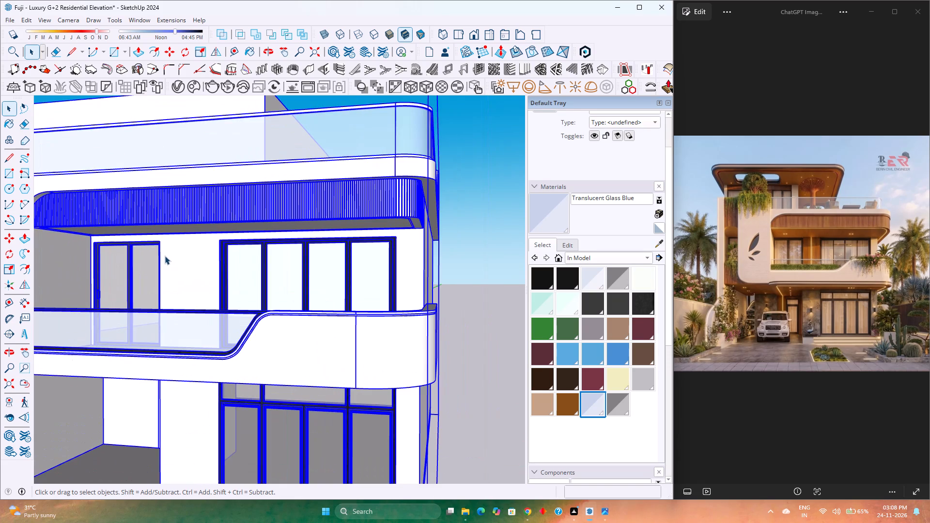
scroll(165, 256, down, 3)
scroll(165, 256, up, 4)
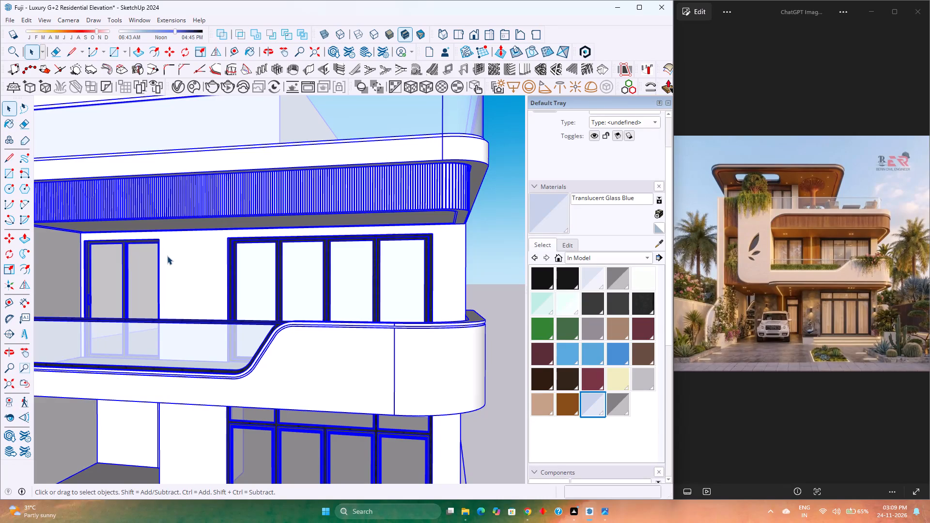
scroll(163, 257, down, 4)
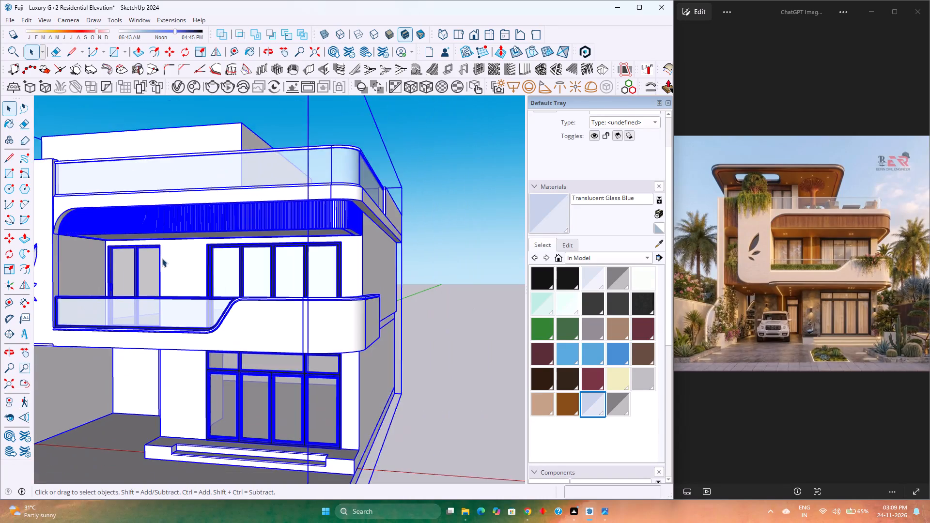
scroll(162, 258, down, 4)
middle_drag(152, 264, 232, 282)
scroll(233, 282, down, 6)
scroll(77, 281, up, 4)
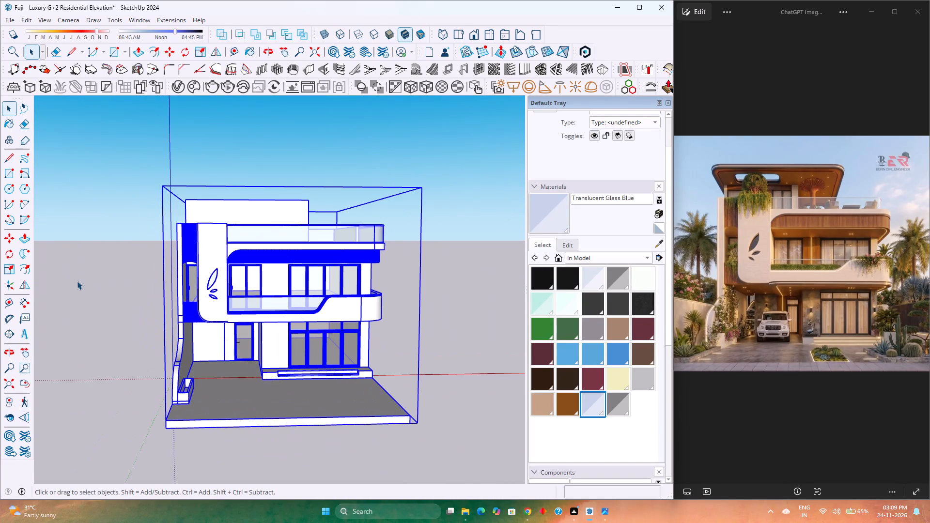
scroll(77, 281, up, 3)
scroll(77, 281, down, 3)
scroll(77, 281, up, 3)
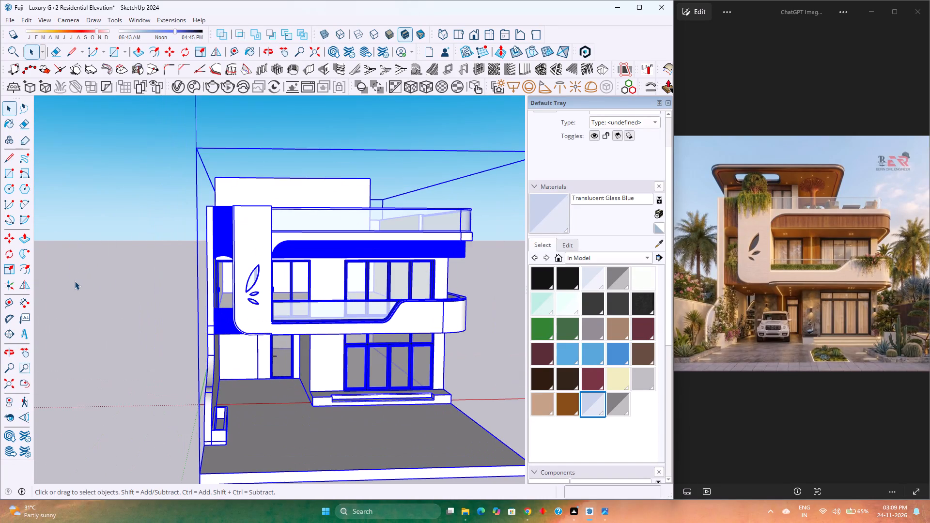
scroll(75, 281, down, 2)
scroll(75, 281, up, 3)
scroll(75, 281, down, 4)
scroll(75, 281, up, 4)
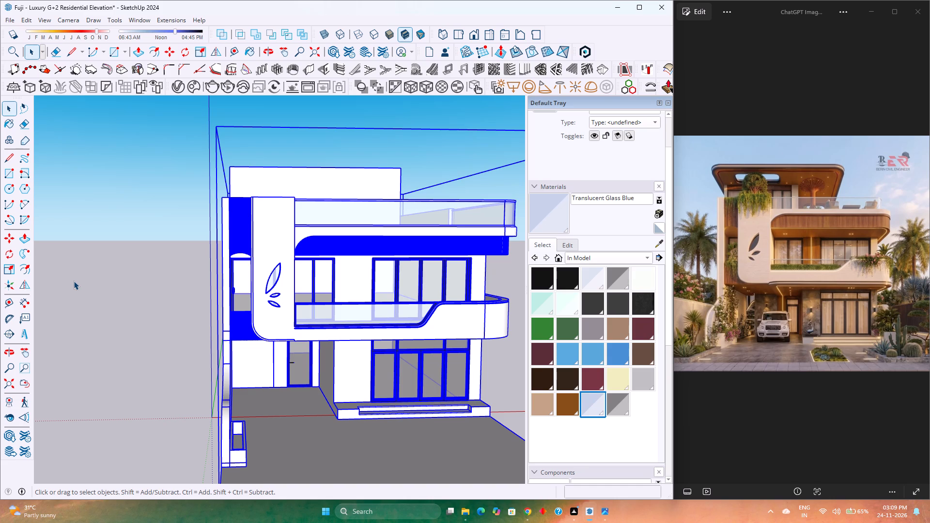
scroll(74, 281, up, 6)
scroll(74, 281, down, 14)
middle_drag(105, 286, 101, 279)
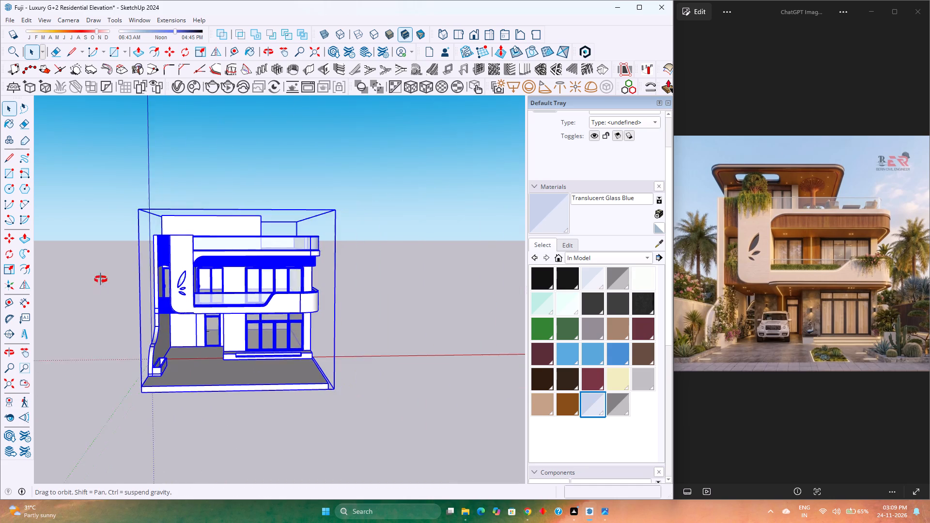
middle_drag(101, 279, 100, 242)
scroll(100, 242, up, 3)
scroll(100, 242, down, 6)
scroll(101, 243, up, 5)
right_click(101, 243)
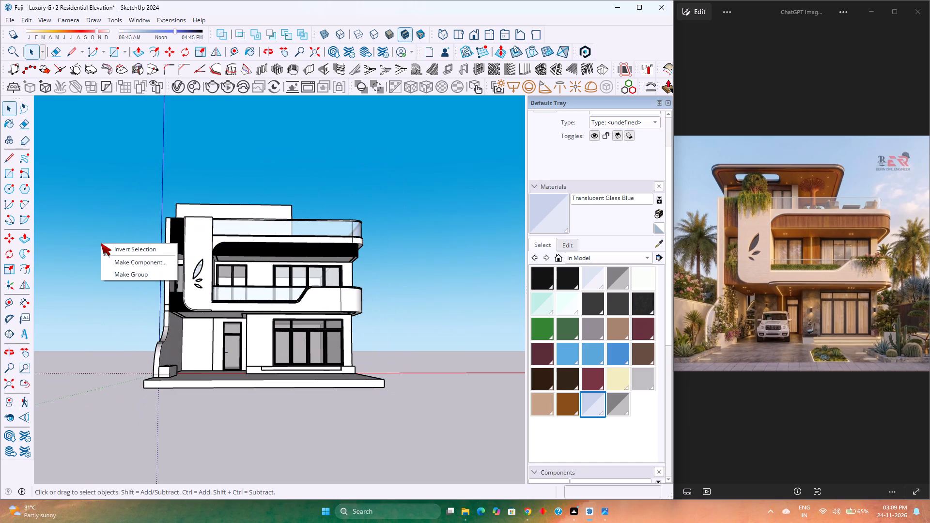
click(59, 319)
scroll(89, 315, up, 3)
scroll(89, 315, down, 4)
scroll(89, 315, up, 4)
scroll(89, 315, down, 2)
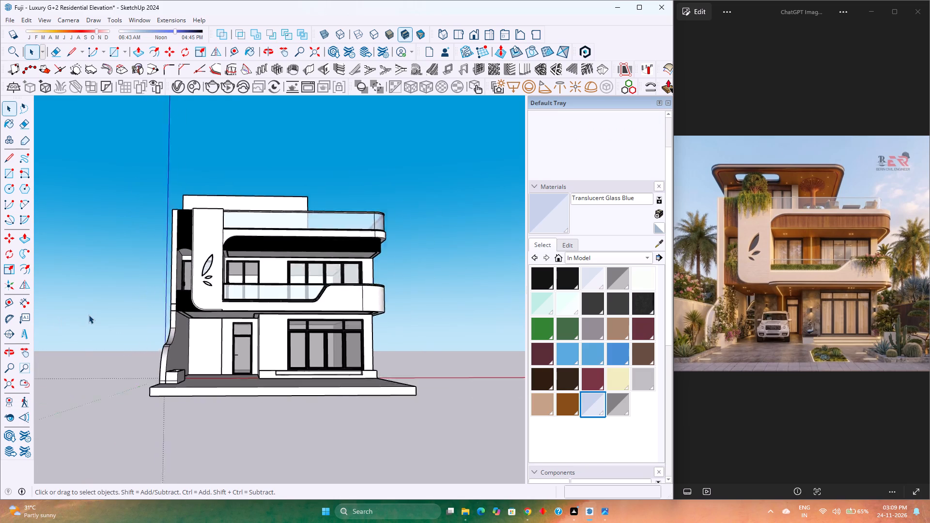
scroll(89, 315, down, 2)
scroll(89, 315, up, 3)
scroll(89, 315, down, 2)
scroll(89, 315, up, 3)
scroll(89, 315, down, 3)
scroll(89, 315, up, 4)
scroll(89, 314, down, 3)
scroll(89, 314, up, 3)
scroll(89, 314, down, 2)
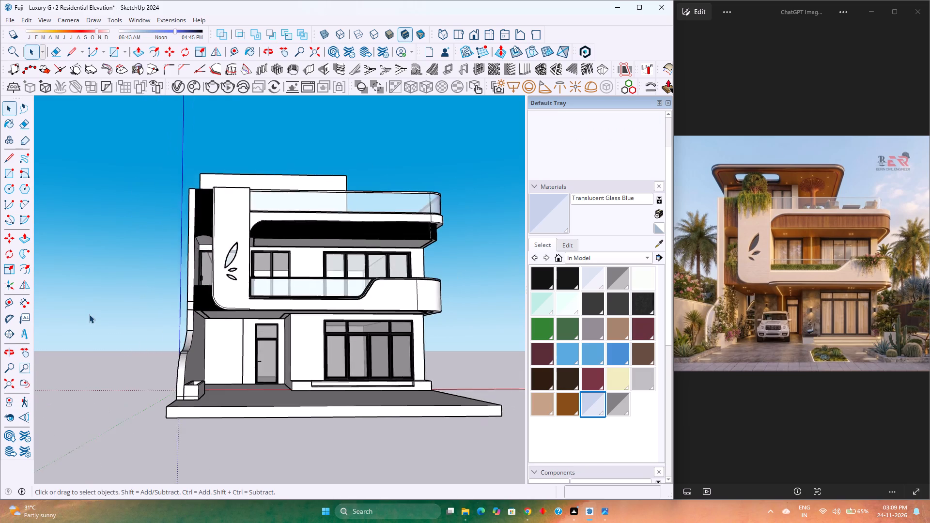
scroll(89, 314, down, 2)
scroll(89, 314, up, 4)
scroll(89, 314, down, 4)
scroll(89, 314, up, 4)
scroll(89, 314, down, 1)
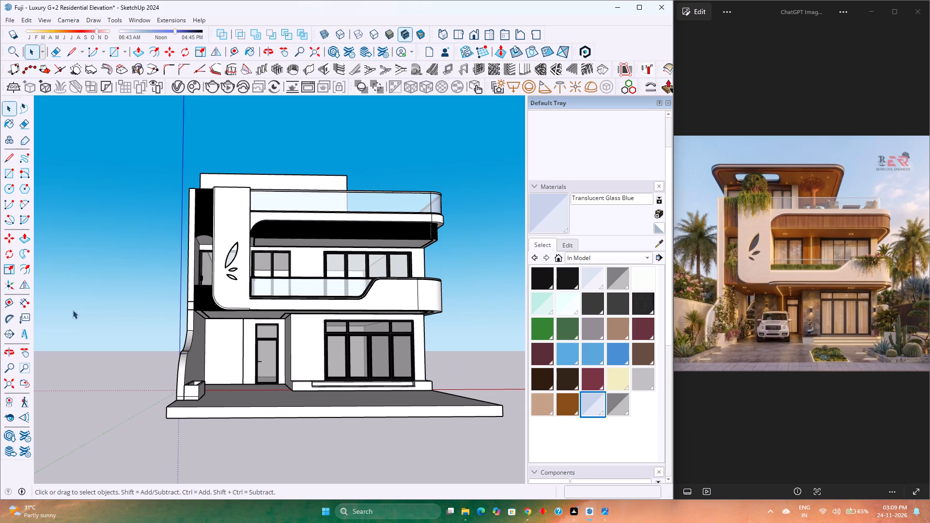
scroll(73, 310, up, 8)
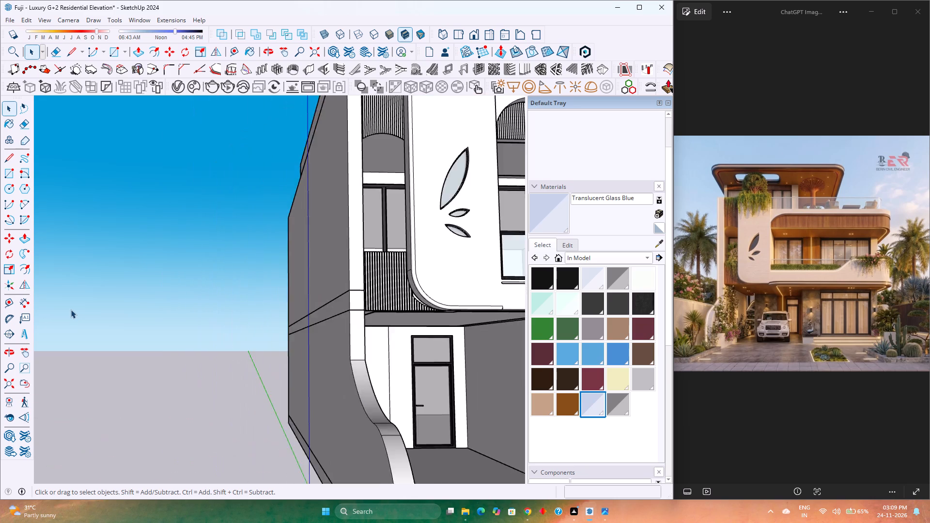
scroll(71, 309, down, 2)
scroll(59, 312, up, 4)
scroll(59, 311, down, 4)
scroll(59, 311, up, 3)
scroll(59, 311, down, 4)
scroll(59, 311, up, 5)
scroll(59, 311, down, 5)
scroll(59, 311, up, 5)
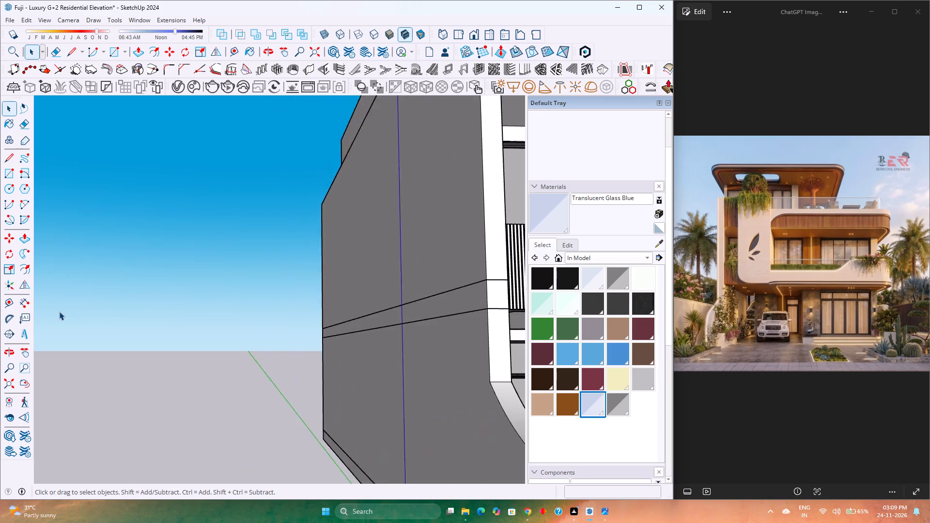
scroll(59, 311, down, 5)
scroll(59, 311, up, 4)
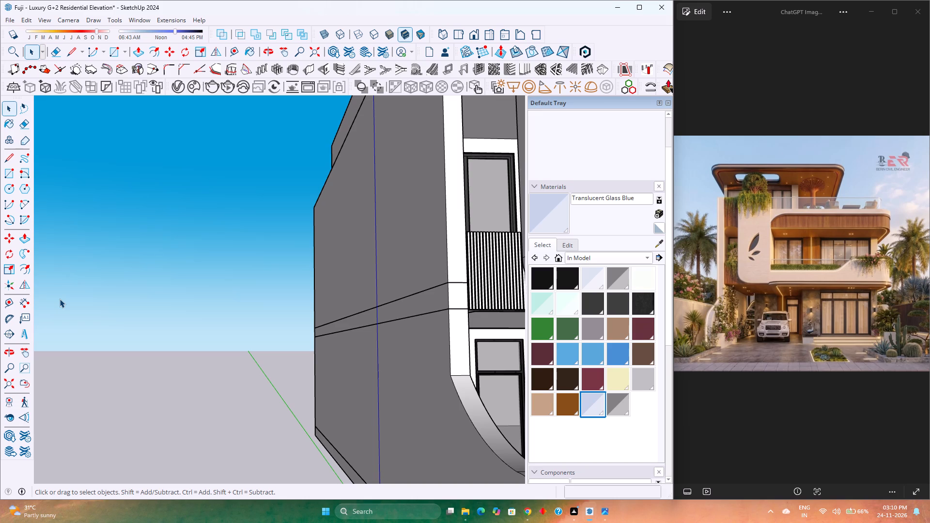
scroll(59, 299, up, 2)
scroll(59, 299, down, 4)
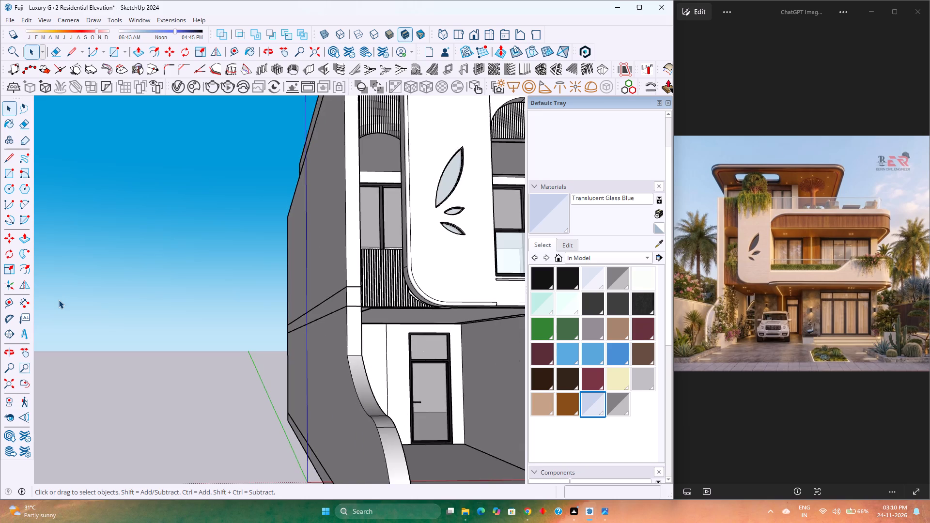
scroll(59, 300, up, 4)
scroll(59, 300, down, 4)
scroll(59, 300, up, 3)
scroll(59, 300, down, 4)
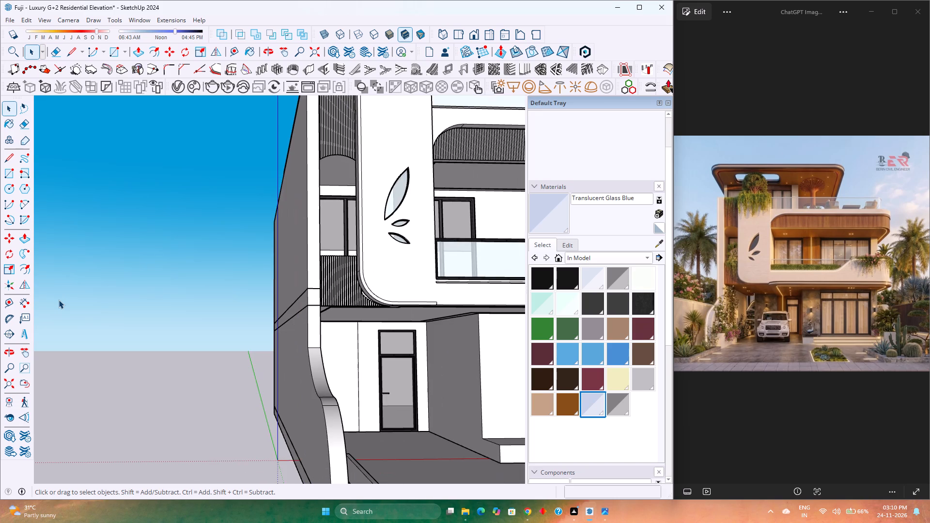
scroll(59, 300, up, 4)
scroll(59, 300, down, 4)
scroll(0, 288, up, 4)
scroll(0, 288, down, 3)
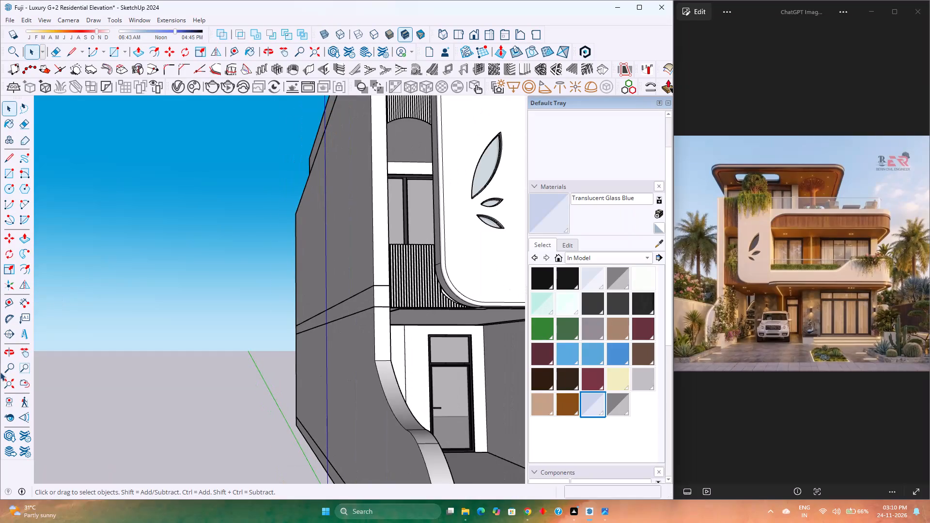
Examine the whole house from the front and the front corners, comparing its massing with the reference image.
scroll(202, 356, down, 8)
middle_drag(229, 340, 183, 354)
middle_click(183, 354)
scroll(183, 354, down, 4)
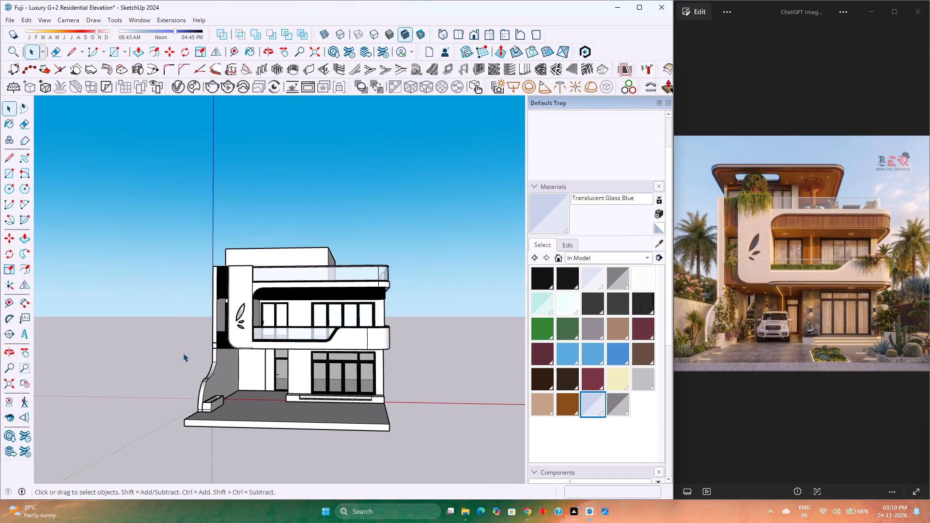
scroll(183, 353, down, 8)
scroll(183, 353, up, 4)
scroll(183, 353, down, 5)
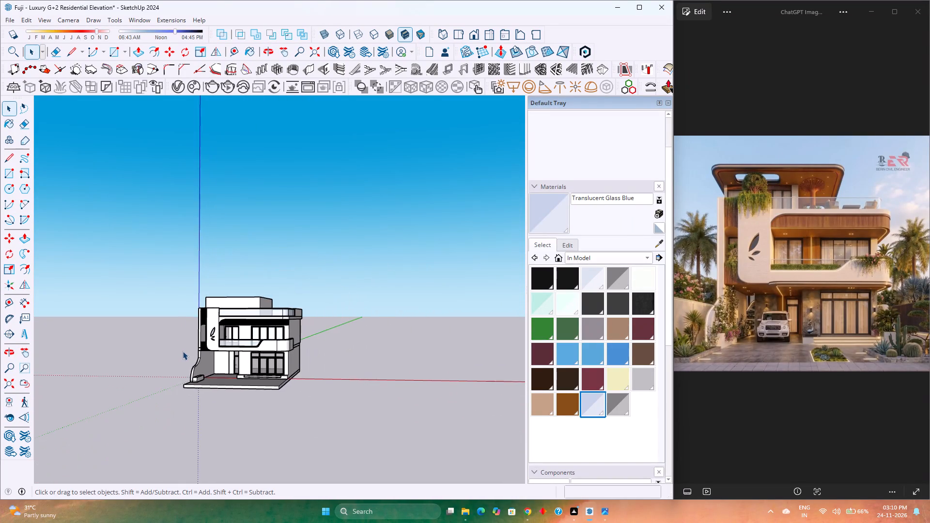
scroll(183, 351, up, 5)
scroll(183, 351, down, 5)
scroll(182, 351, up, 4)
scroll(182, 351, down, 5)
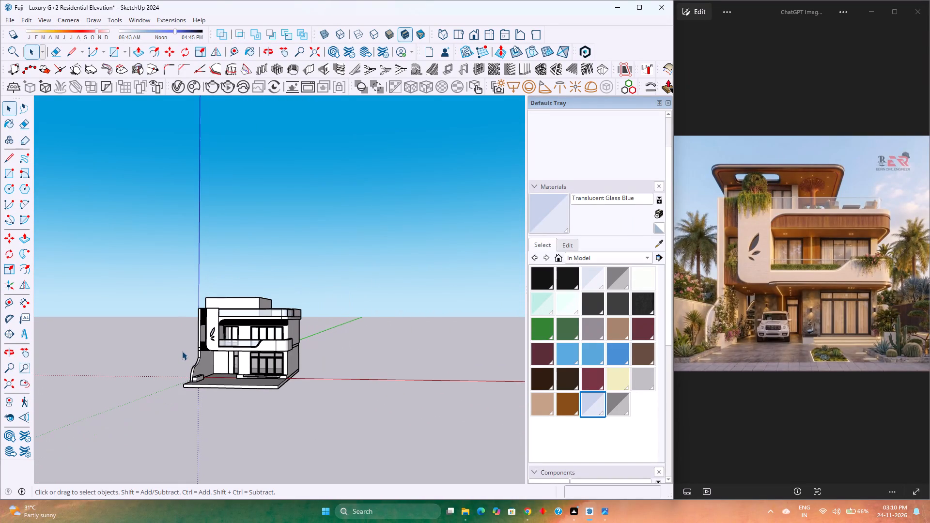
scroll(182, 351, up, 4)
scroll(182, 351, down, 4)
scroll(182, 351, up, 4)
scroll(182, 351, down, 4)
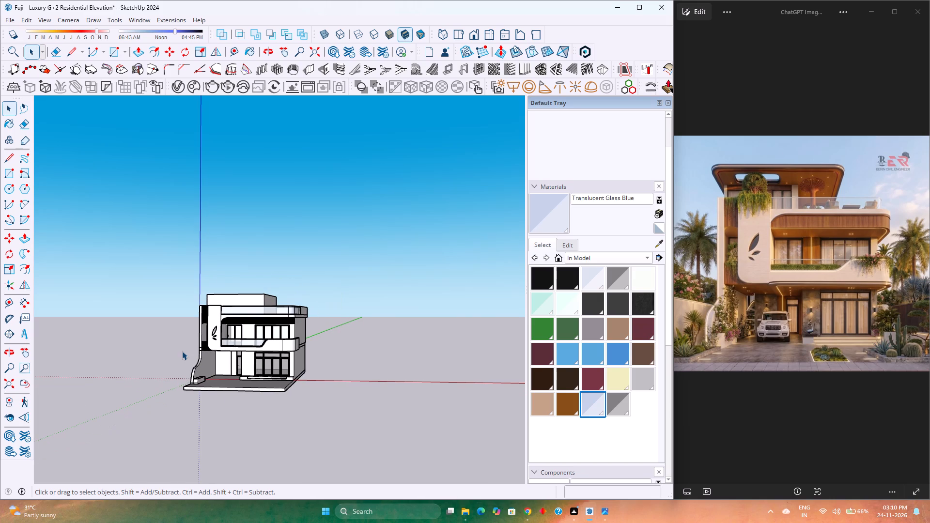
scroll(182, 351, up, 4)
scroll(182, 351, down, 6)
middle_drag(181, 351, 249, 365)
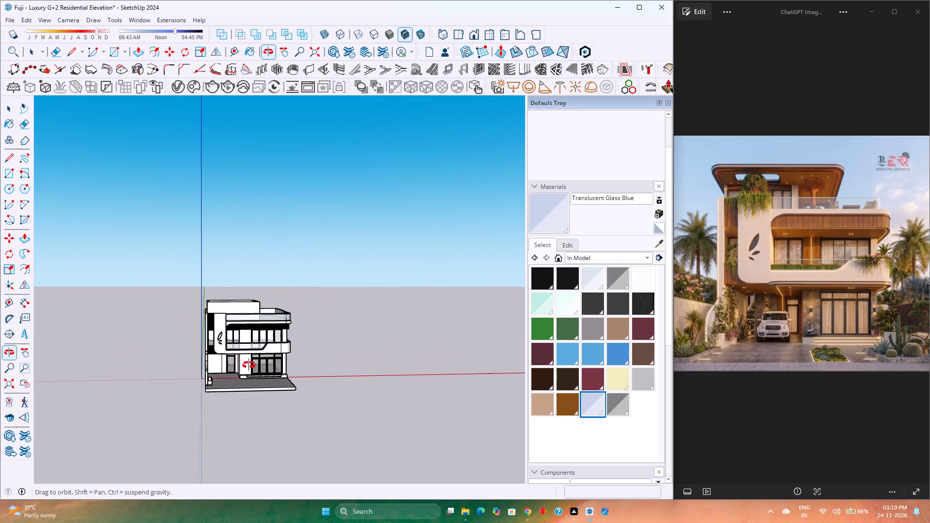
middle_drag(249, 365, 251, 366)
middle_click(251, 366)
scroll(251, 366, down, 10)
scroll(251, 366, up, 6)
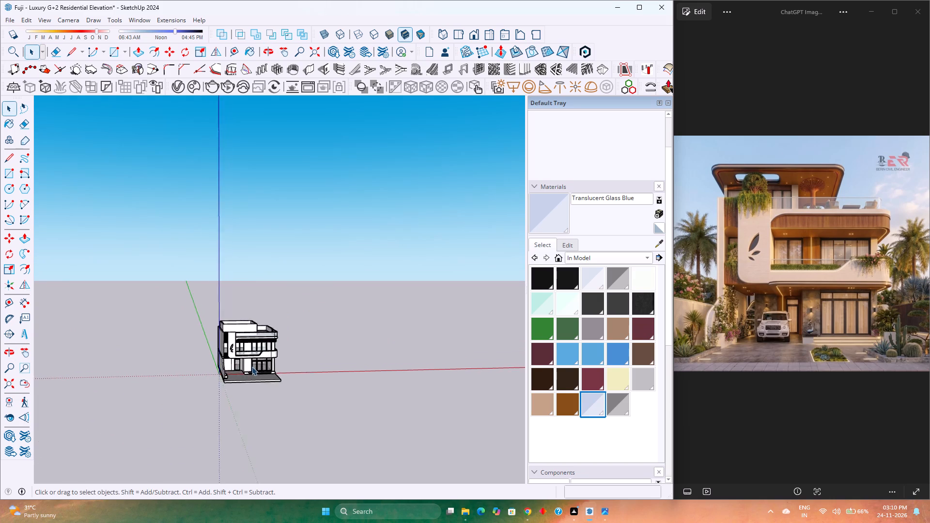
scroll(252, 367, up, 11)
middle_drag(253, 367, 230, 356)
scroll(230, 356, down, 3)
middle_drag(229, 359, 69, 348)
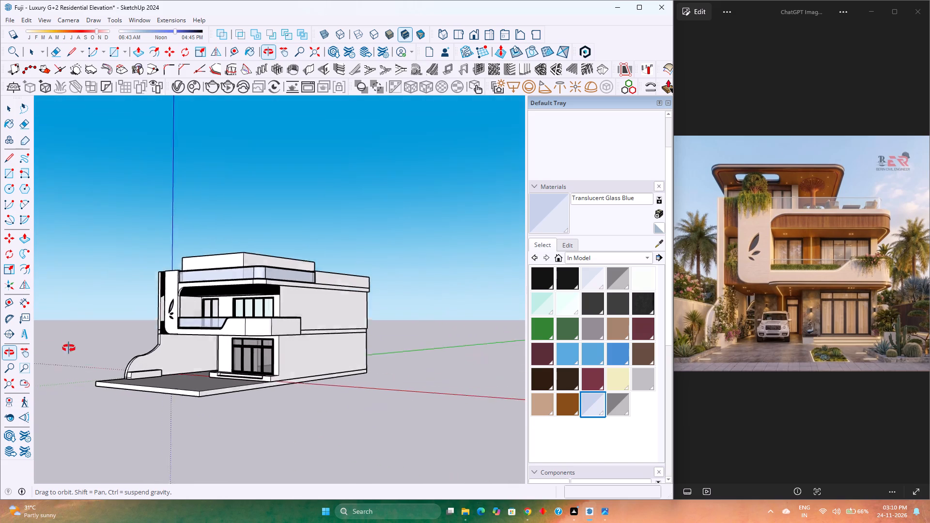
middle_drag(69, 348, 91, 340)
scroll(89, 341, up, 4)
scroll(91, 340, down, 5)
scroll(90, 340, up, 5)
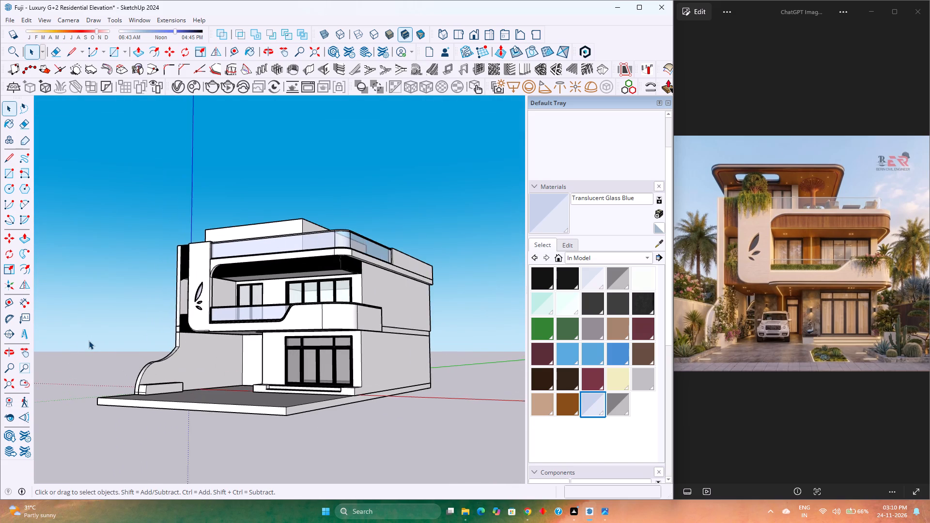
scroll(89, 340, down, 3)
scroll(89, 340, up, 3)
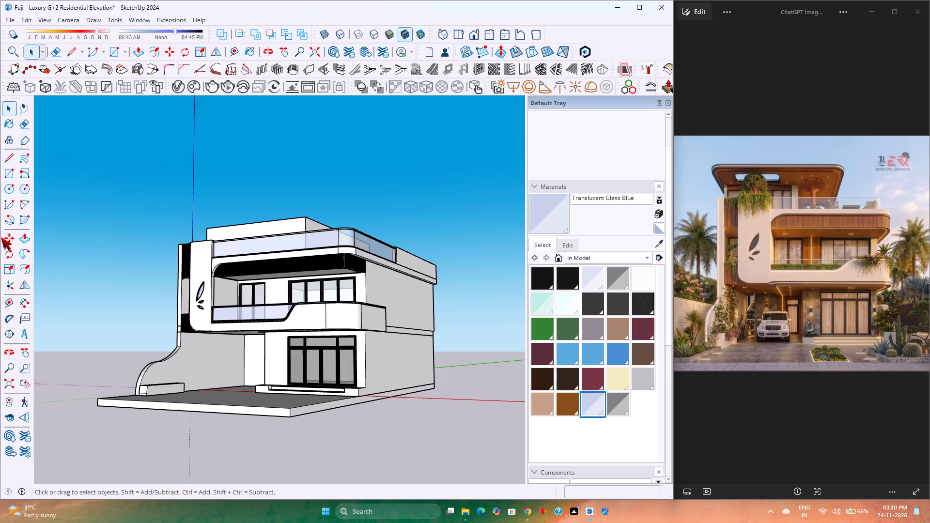
scroll(3, 235, down, 3)
scroll(3, 235, up, 4)
scroll(3, 235, down, 4)
scroll(5, 235, up, 3)
scroll(187, 257, down, 3)
scroll(215, 277, up, 4)
scroll(217, 278, down, 2)
Select the house group and open it for editing.
right_click(218, 287)
scroll(218, 289, up, 5)
click(177, 250)
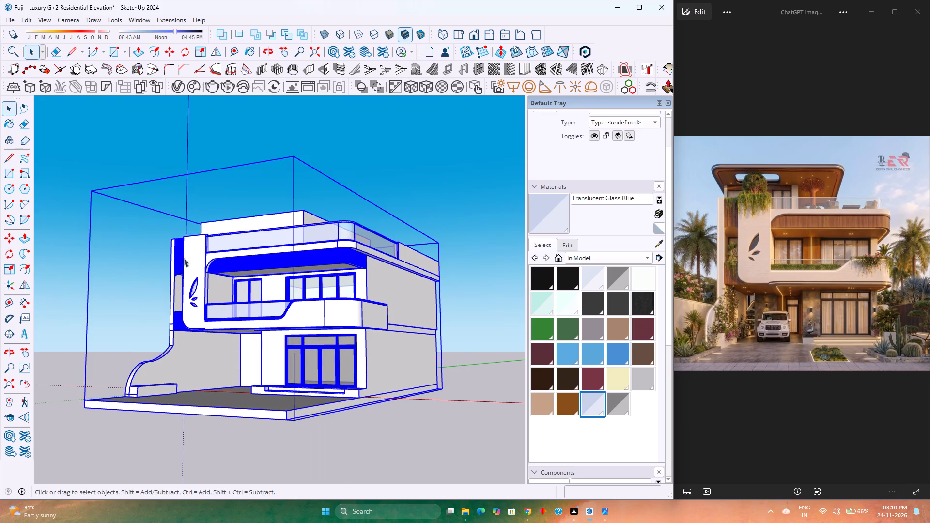
double_click(192, 264)
scroll(271, 274, up, 4)
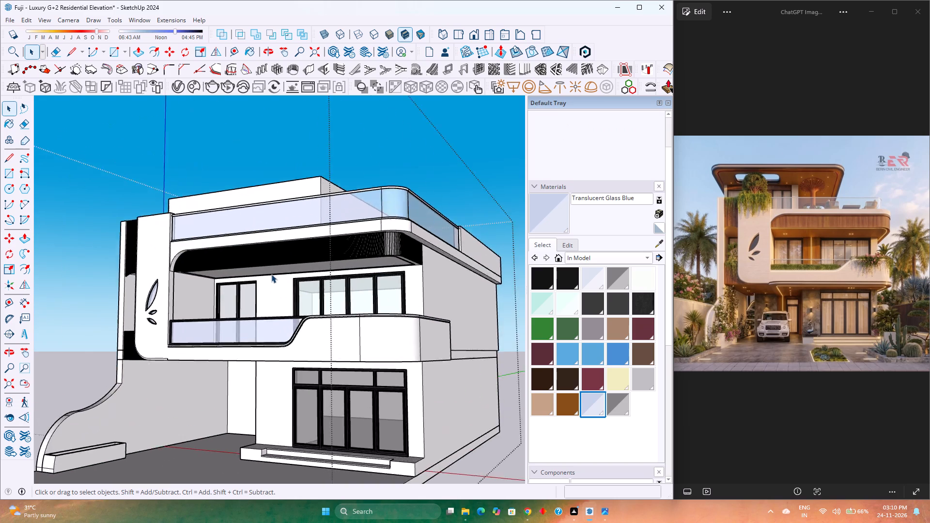
Examine the open house group from both front corners and from below, ending in the standard Front view.
scroll(271, 274, down, 4)
scroll(271, 274, up, 4)
scroll(271, 274, down, 4)
scroll(271, 274, up, 3)
scroll(271, 274, down, 3)
scroll(273, 273, up, 4)
scroll(273, 273, down, 3)
scroll(275, 273, up, 3)
scroll(275, 273, down, 4)
scroll(275, 273, up, 4)
scroll(275, 273, down, 4)
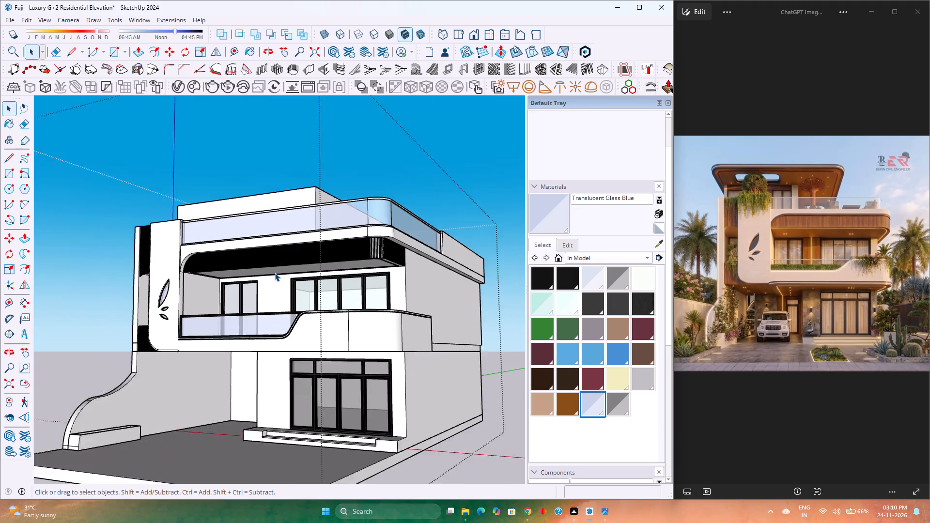
scroll(270, 279, up, 4)
scroll(270, 279, down, 4)
middle_drag(272, 288, 271, 272)
middle_drag(267, 269, 262, 266)
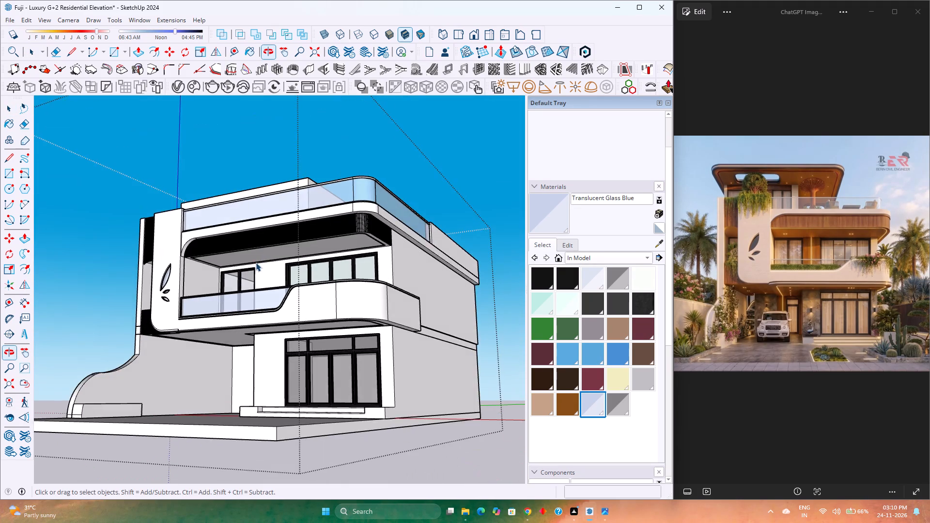
scroll(252, 260, down, 3)
middle_drag(272, 290, 407, 325)
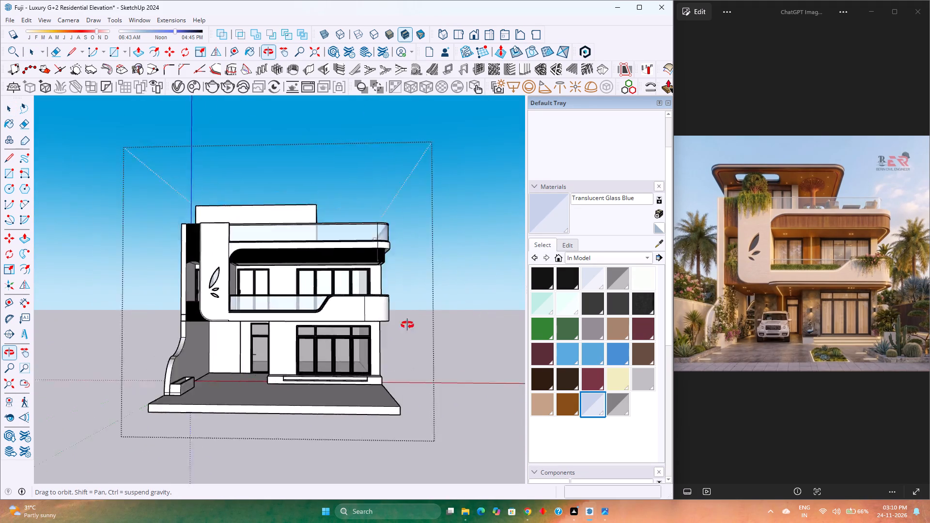
middle_drag(407, 325, 491, 318)
scroll(402, 300, up, 3)
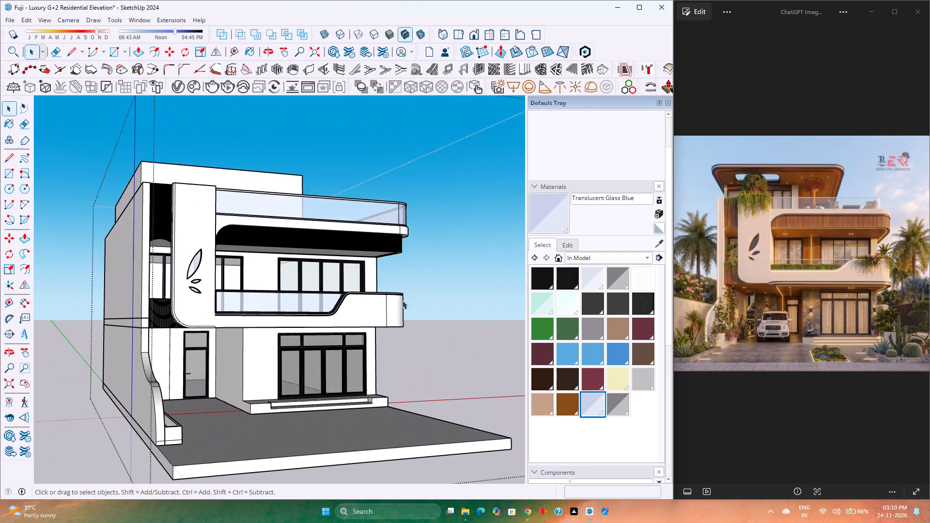
middle_drag(402, 300, 374, 290)
scroll(374, 290, down, 4)
middle_drag(374, 290, 286, 280)
middle_click(286, 280)
scroll(286, 280, up, 3)
middle_drag(286, 280, 304, 304)
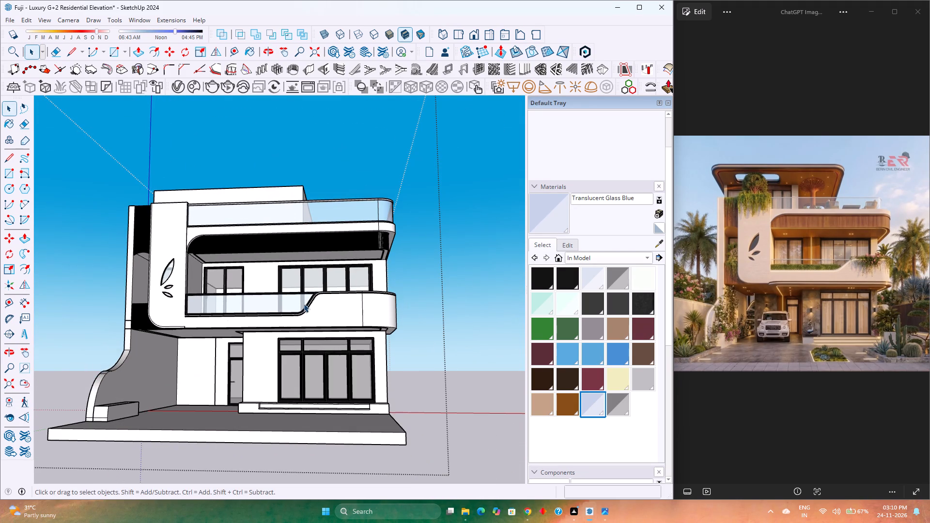
middle_drag(304, 304, 305, 304)
middle_click(305, 304)
click(469, 32)
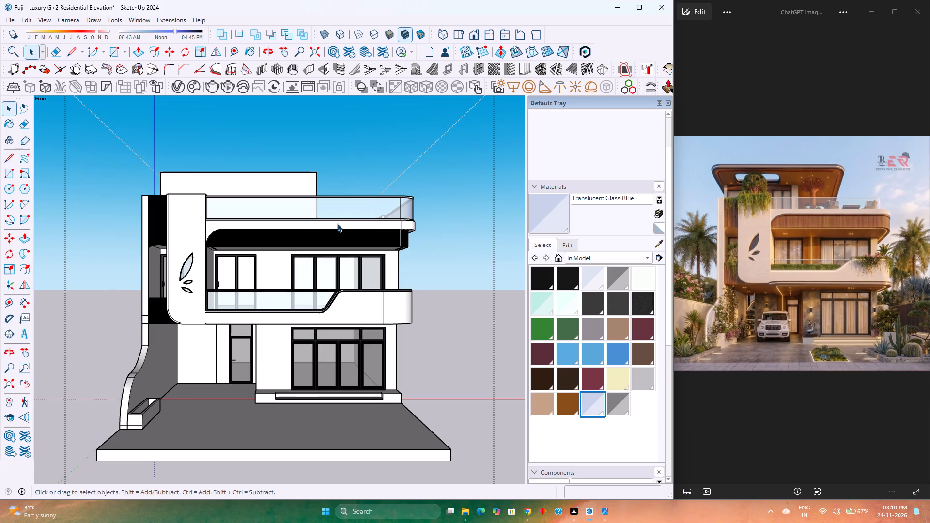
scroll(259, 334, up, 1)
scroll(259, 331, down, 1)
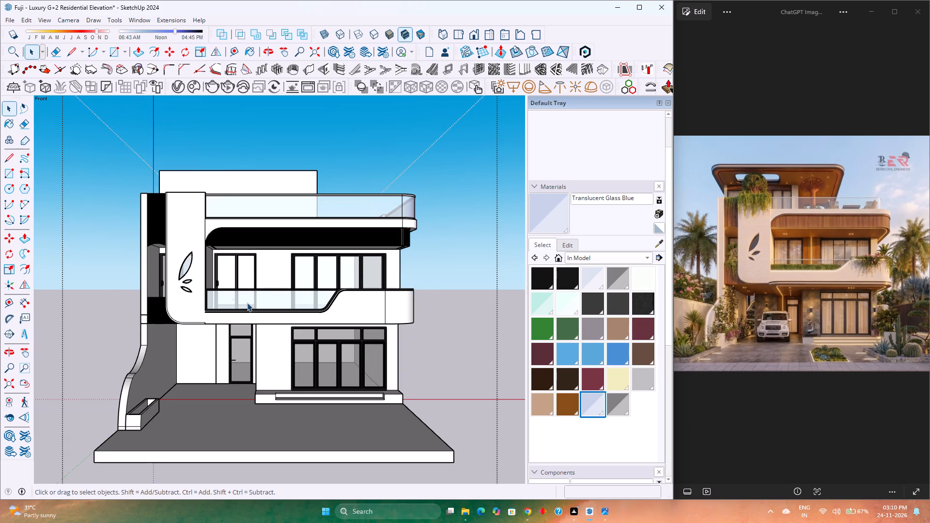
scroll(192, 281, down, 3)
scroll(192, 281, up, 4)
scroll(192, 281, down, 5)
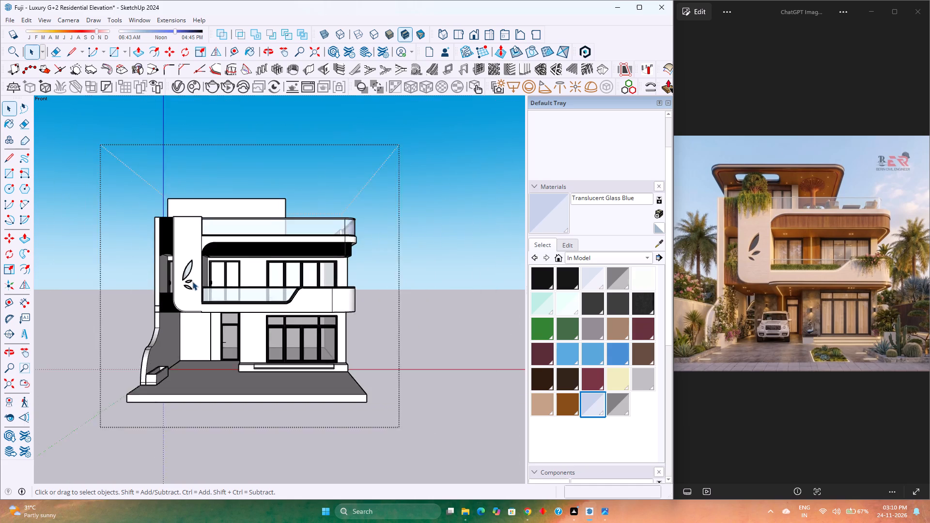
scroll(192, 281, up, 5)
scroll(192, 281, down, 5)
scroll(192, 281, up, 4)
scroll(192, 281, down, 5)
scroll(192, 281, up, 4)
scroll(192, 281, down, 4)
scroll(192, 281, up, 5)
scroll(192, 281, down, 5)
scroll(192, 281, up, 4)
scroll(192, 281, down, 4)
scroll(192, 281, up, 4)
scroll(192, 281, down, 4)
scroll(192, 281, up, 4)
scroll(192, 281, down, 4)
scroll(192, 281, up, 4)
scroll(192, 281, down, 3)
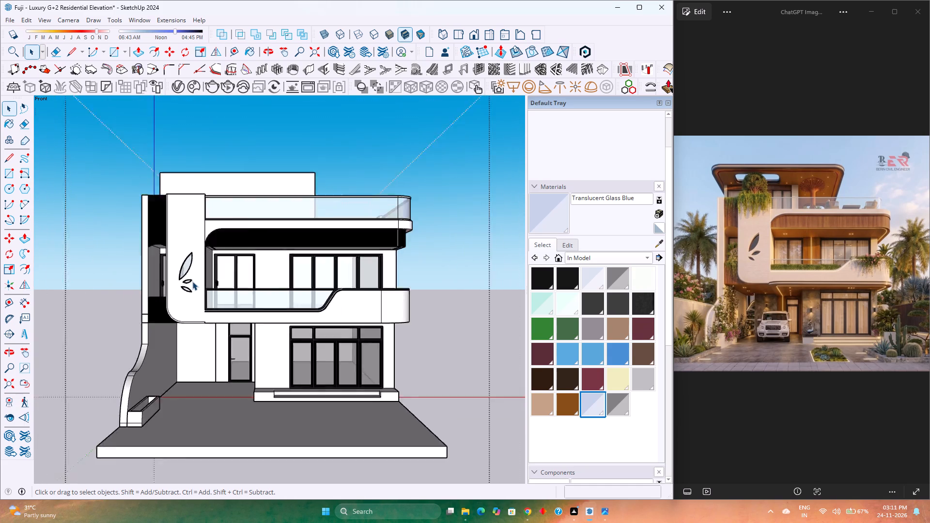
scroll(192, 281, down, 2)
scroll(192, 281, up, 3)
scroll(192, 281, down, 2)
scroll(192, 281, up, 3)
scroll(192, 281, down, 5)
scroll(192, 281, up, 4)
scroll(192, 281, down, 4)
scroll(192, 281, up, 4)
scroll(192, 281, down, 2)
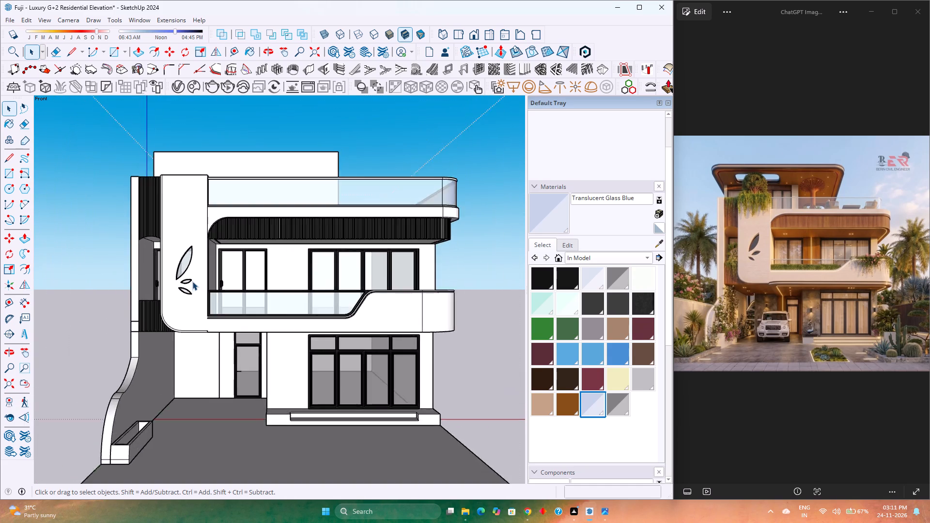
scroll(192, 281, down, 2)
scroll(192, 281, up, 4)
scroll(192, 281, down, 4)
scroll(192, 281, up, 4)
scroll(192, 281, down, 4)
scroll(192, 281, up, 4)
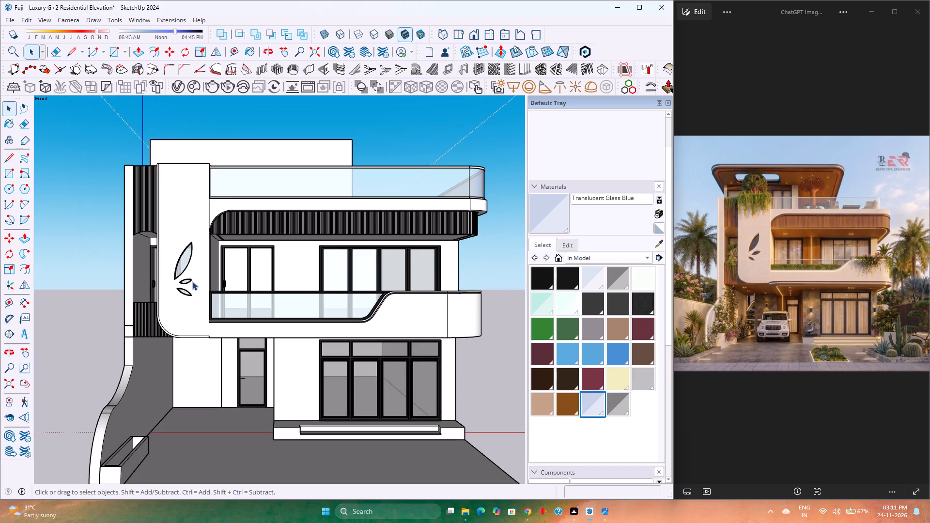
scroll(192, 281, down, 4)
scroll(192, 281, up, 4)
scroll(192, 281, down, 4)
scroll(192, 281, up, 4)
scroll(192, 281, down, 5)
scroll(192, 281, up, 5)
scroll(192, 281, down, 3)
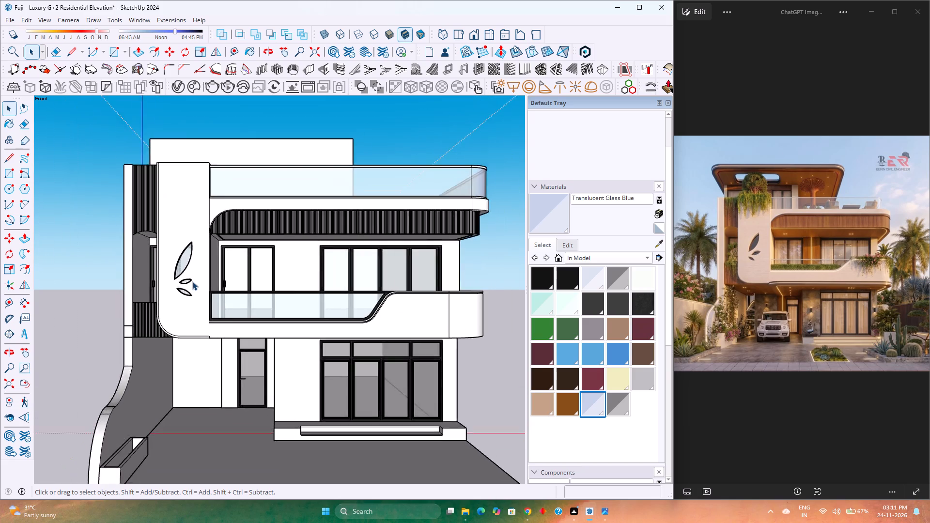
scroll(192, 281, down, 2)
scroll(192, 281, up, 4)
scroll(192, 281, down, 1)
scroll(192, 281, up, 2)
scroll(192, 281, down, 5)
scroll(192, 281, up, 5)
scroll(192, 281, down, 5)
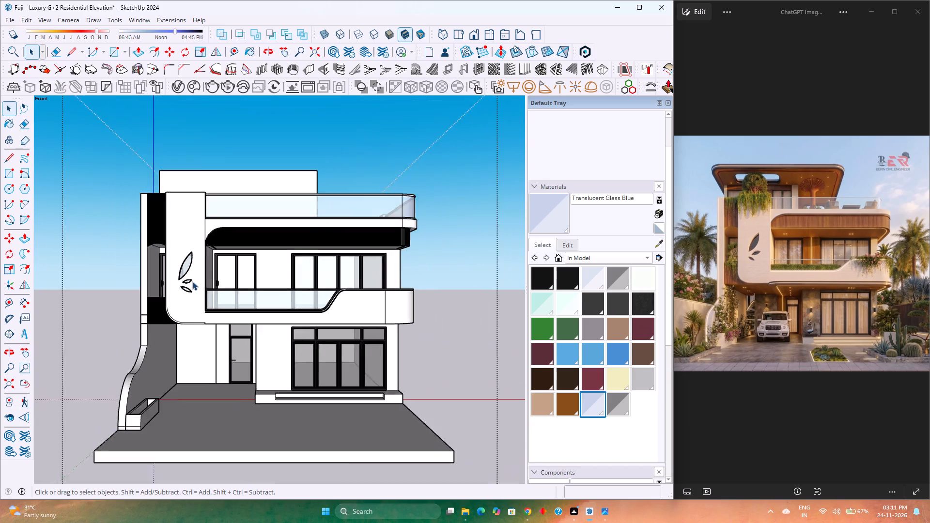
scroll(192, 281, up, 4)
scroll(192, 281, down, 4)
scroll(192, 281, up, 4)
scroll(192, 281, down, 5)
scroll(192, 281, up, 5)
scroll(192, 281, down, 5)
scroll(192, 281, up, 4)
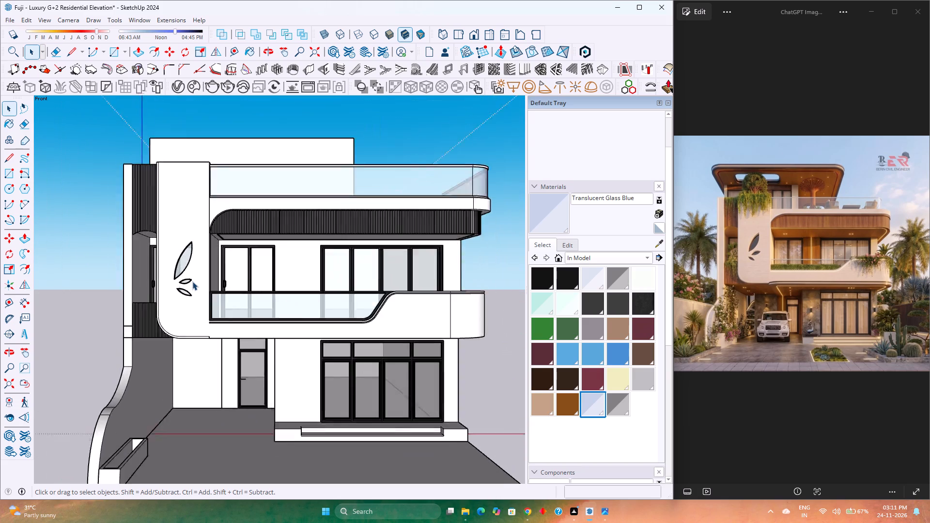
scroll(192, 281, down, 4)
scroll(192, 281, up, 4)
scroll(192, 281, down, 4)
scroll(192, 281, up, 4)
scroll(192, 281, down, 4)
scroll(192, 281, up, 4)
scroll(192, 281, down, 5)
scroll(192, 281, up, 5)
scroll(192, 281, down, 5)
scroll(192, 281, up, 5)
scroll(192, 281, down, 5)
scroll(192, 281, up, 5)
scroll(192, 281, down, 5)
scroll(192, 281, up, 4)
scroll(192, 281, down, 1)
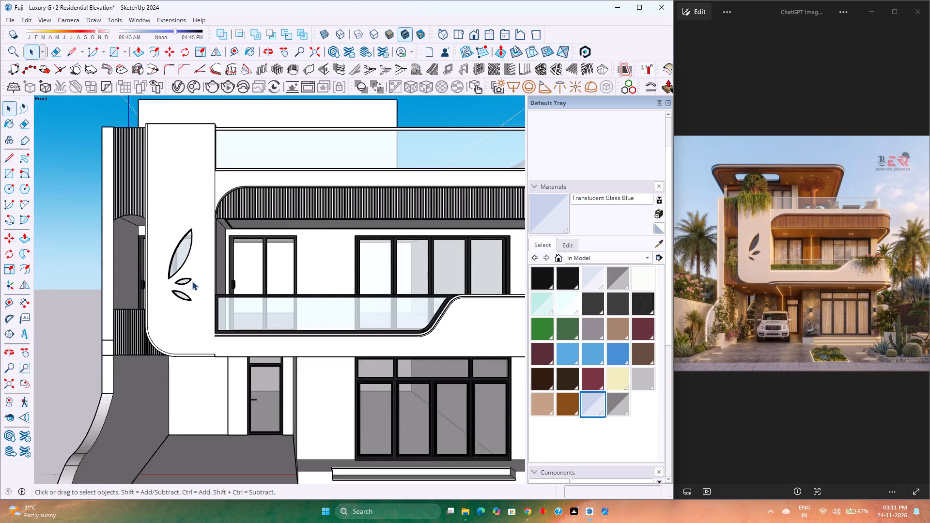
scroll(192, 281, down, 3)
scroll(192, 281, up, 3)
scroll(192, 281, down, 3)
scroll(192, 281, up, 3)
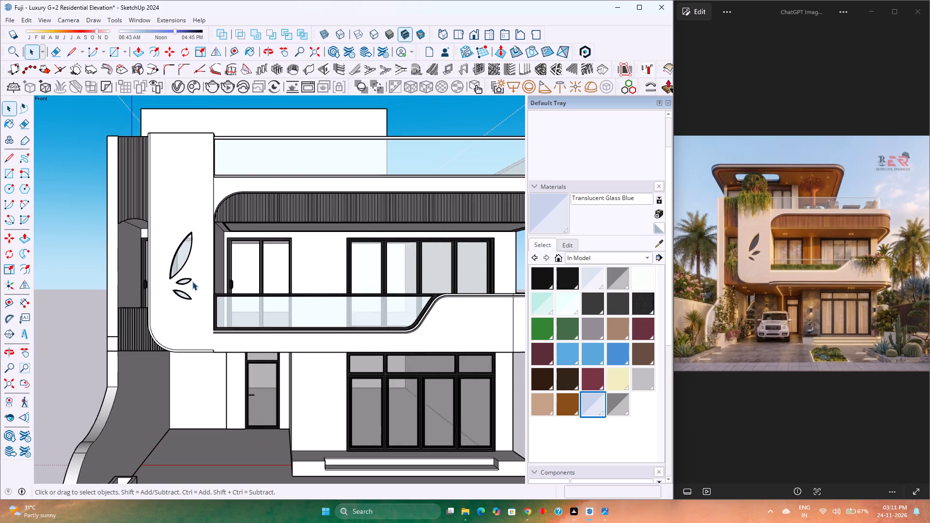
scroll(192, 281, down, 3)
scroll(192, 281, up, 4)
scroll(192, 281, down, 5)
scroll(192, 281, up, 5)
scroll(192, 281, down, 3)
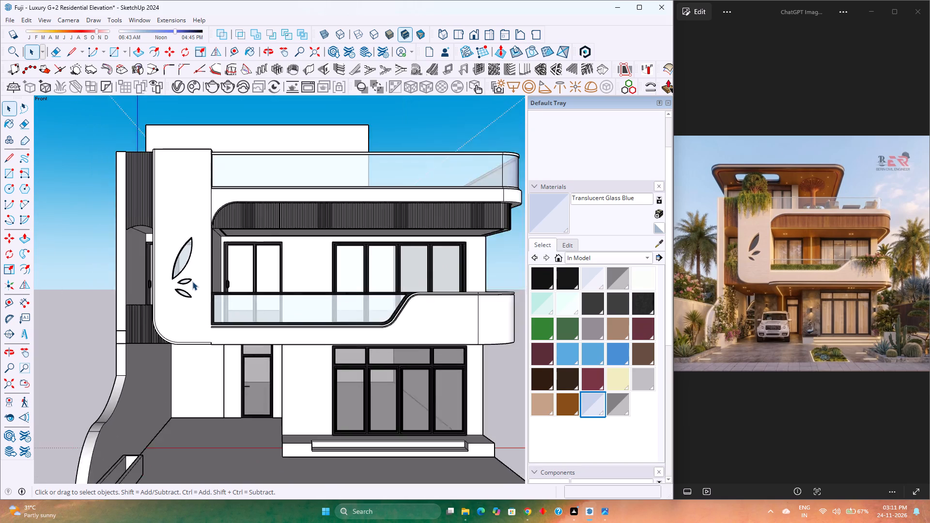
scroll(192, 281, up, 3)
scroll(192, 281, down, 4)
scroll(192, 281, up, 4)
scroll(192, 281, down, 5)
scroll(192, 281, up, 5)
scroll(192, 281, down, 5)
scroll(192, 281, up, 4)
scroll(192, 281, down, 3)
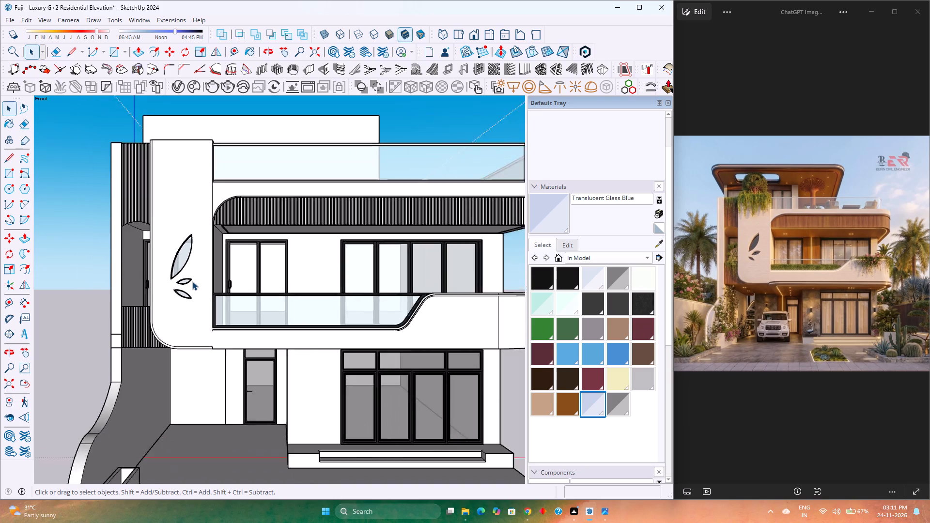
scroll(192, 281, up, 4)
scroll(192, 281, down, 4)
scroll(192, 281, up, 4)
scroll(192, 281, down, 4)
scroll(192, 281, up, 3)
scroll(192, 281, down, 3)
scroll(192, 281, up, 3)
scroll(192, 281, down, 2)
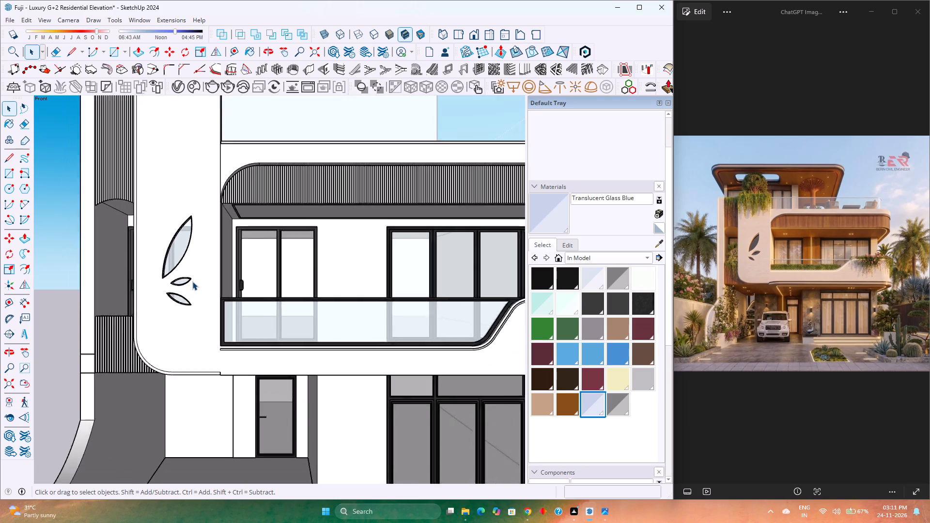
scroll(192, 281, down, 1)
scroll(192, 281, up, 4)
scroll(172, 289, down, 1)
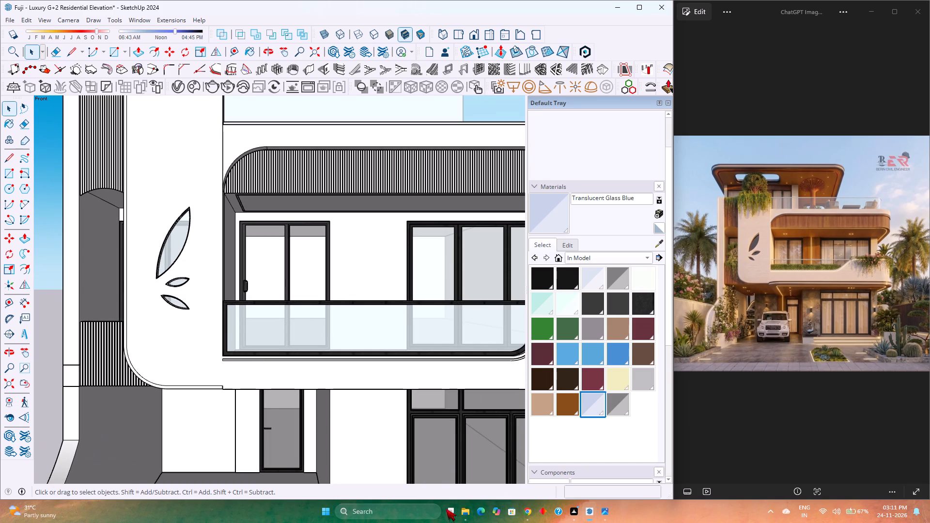
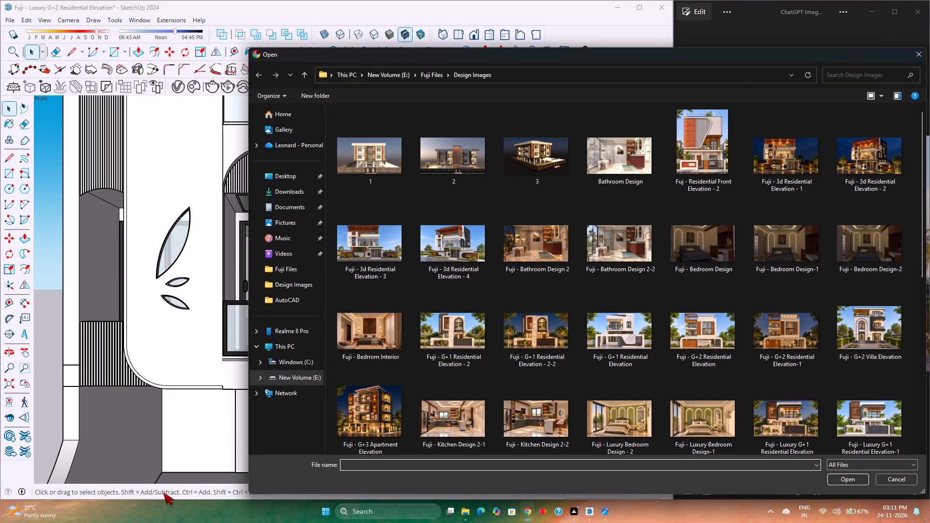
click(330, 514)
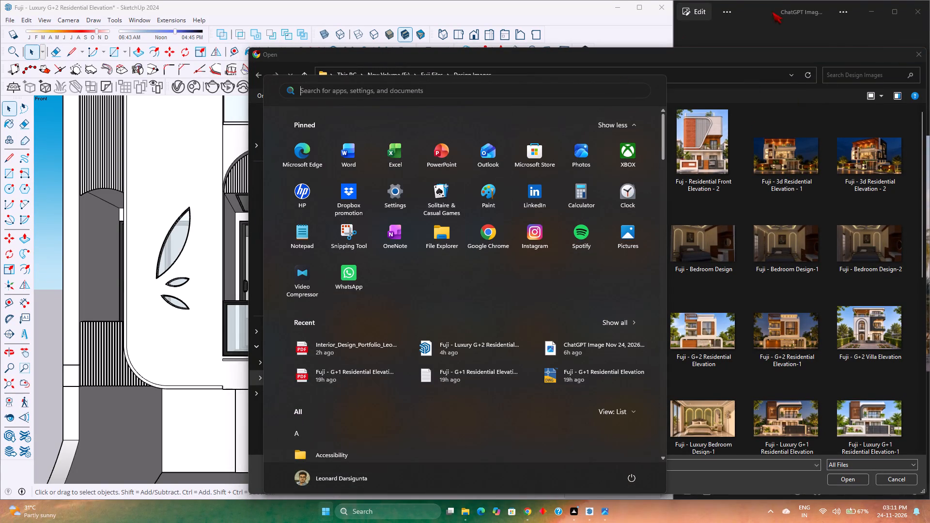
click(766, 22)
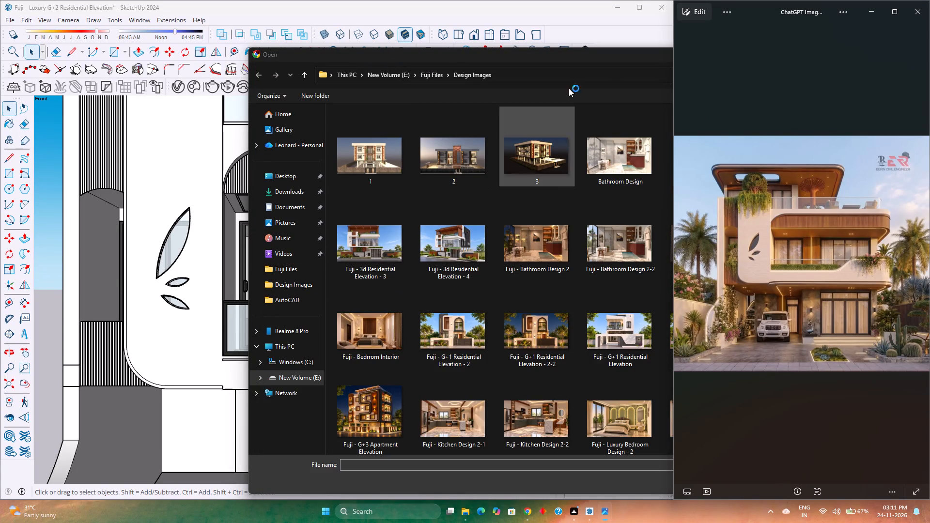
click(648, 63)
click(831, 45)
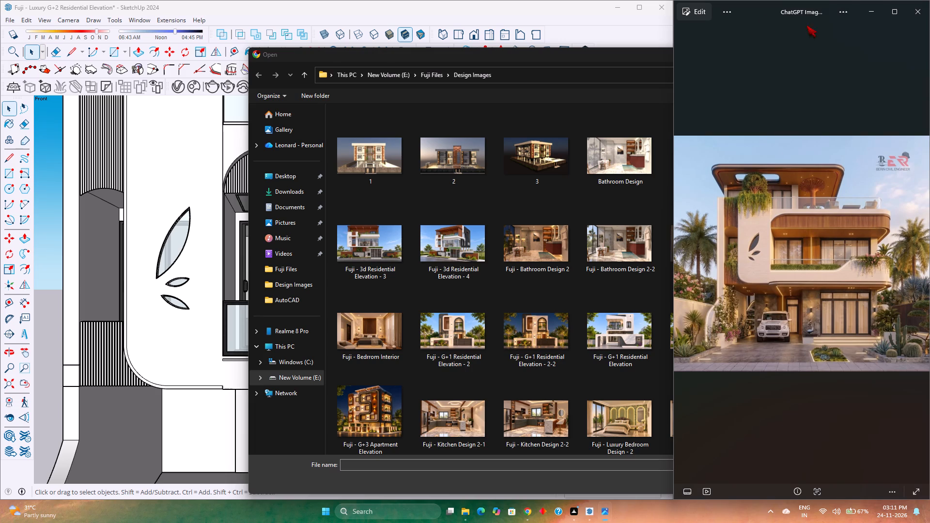
Clear the desktop and restore both deleted images, "123" and "Warm Modern Bedroom with Arched Cove Lighting", from the Recycle Bin.
click(867, 7)
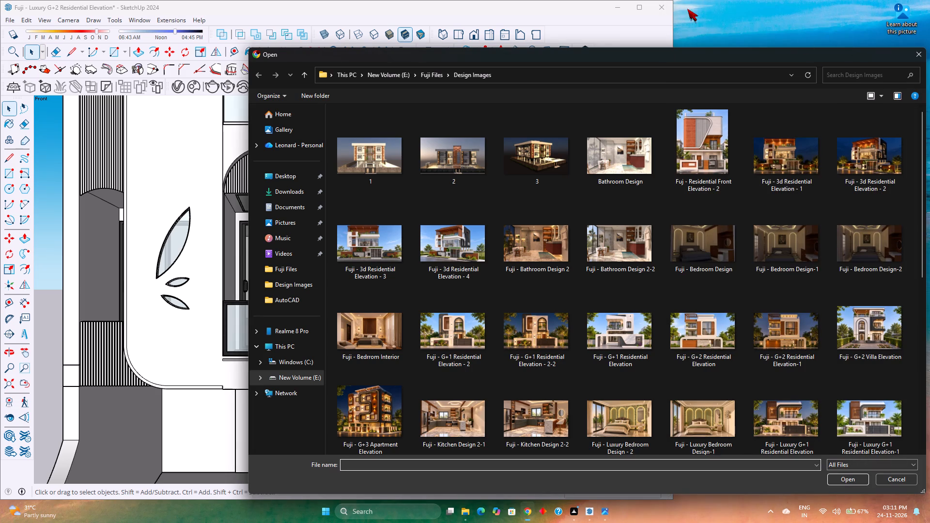
click(619, 5)
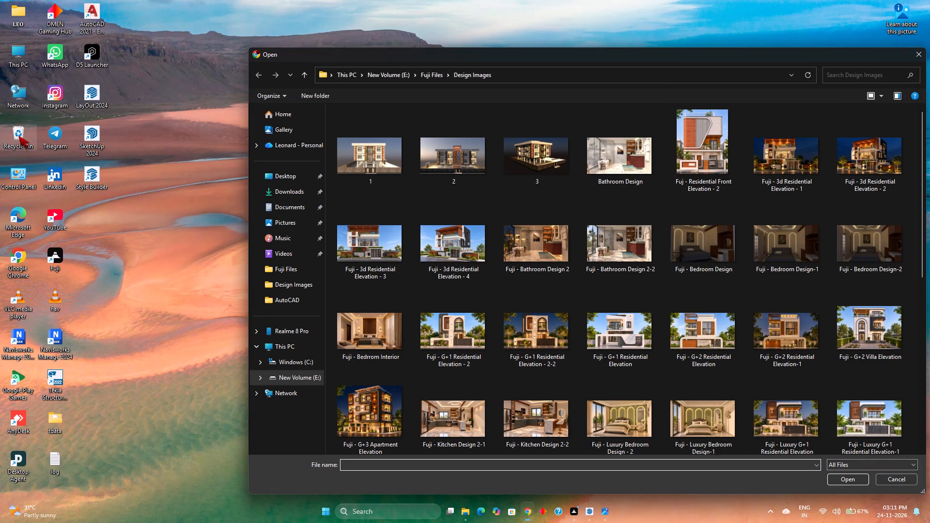
double_click(18, 136)
drag(526, 229, 477, 161)
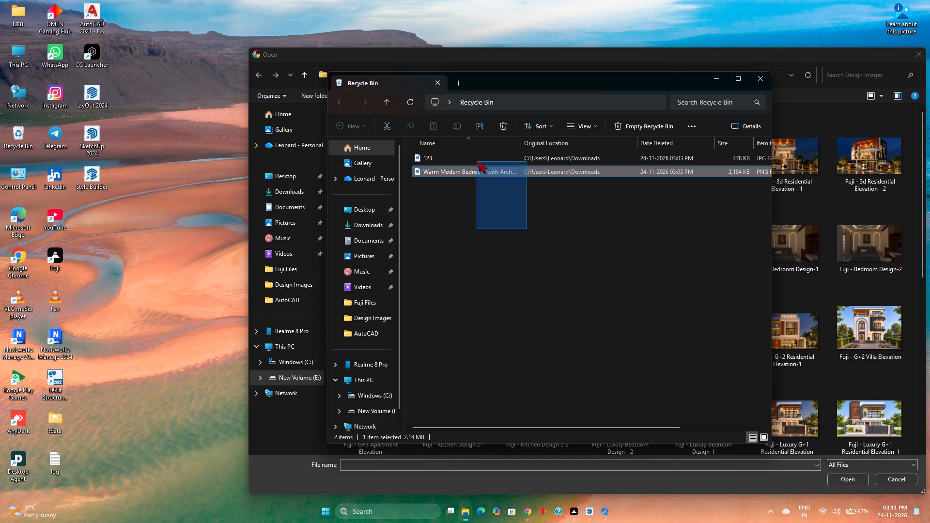
drag(477, 161, 473, 154)
right_click(480, 150)
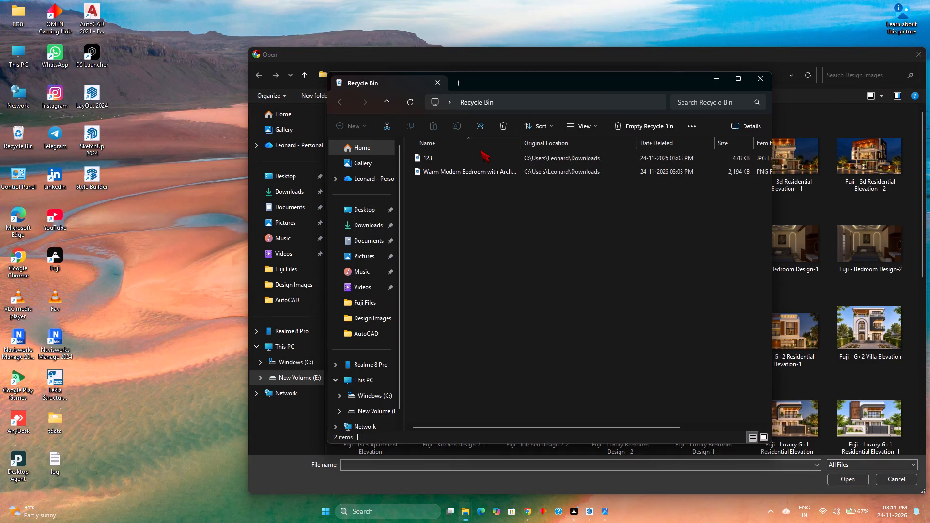
drag(451, 249, 435, 160)
right_click(435, 160)
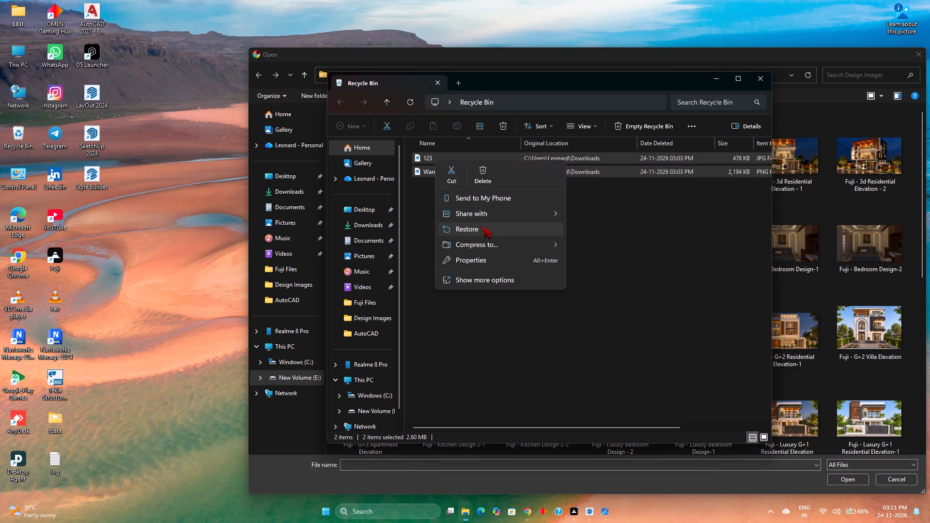
click(482, 226)
click(719, 81)
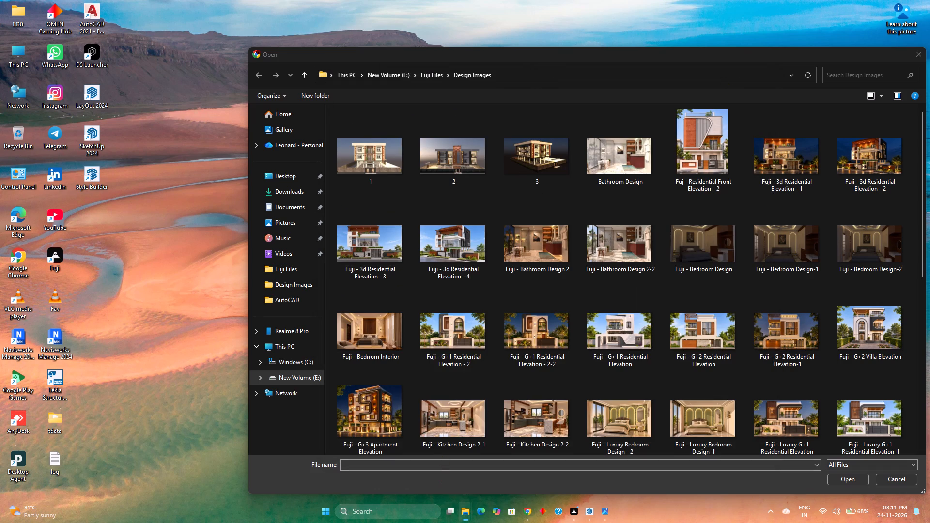
Bring the SketchUp house model and the Photos reference image back on screen side by side.
click(589, 513)
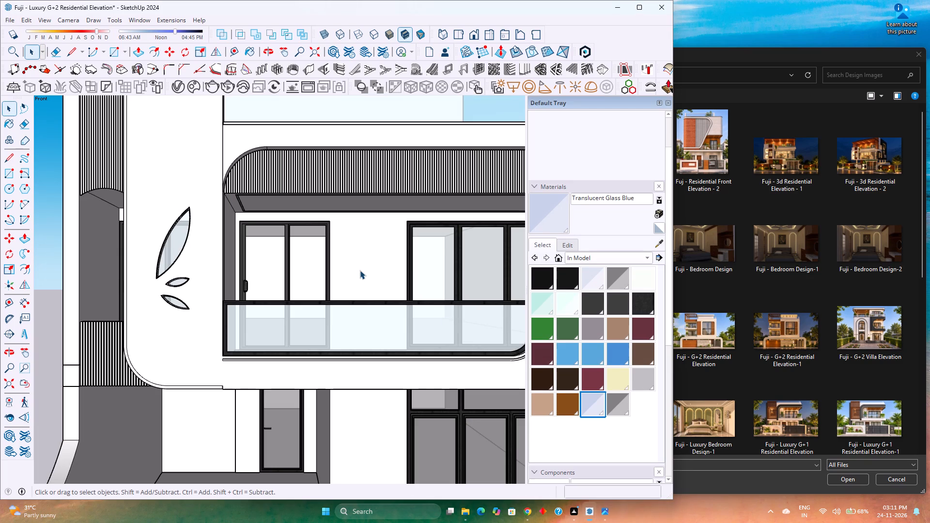
scroll(358, 269, down, 3)
scroll(358, 269, up, 3)
click(607, 510)
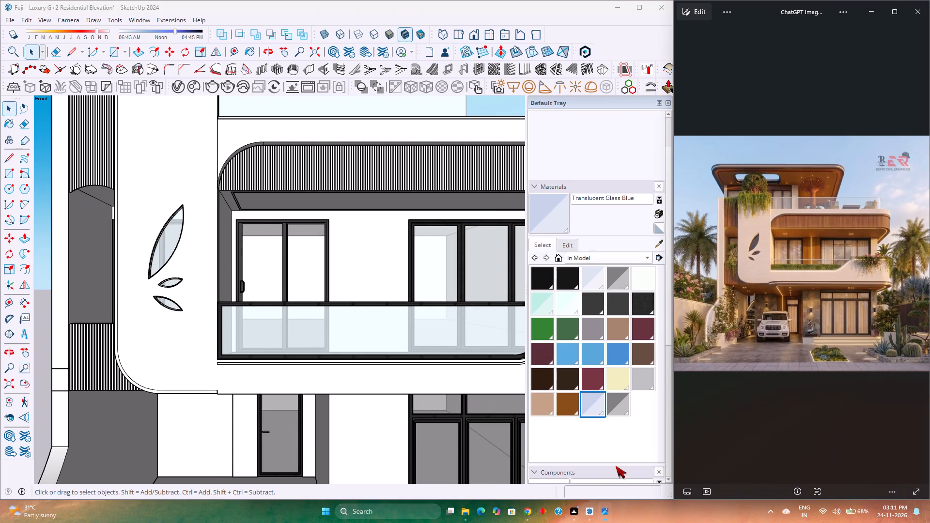
Switch to Chrome's file-open dialog and select "123" and "Warm Modern Bedroom with Arched Cove Lighting" in the Downloads folder.
click(532, 512)
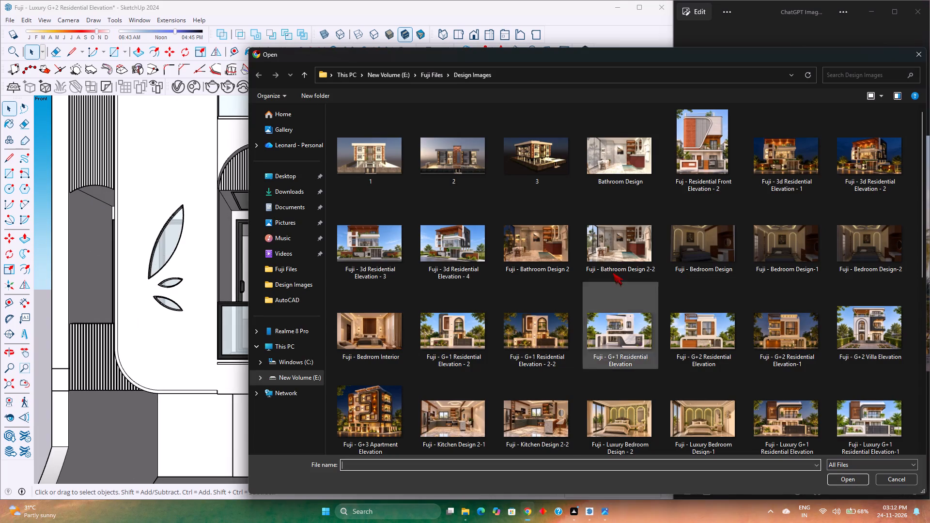
click(290, 198)
drag(394, 188, 357, 154)
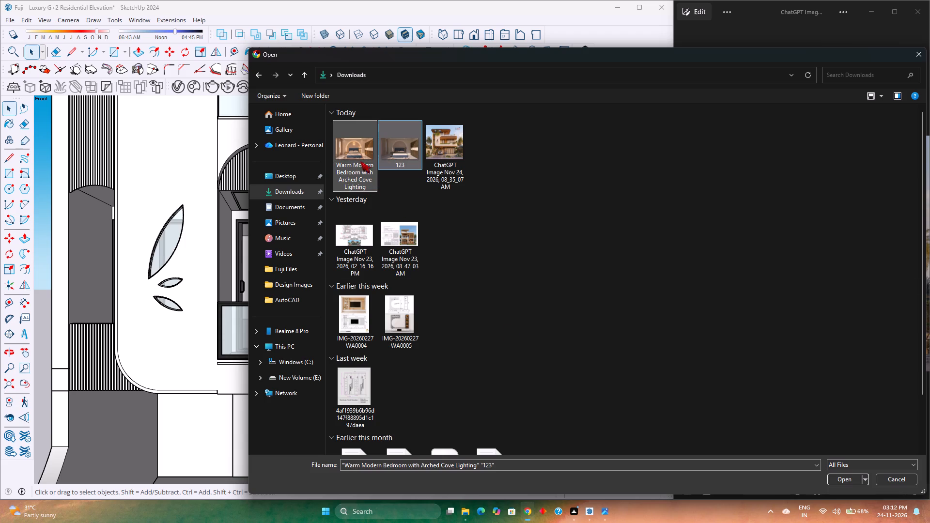
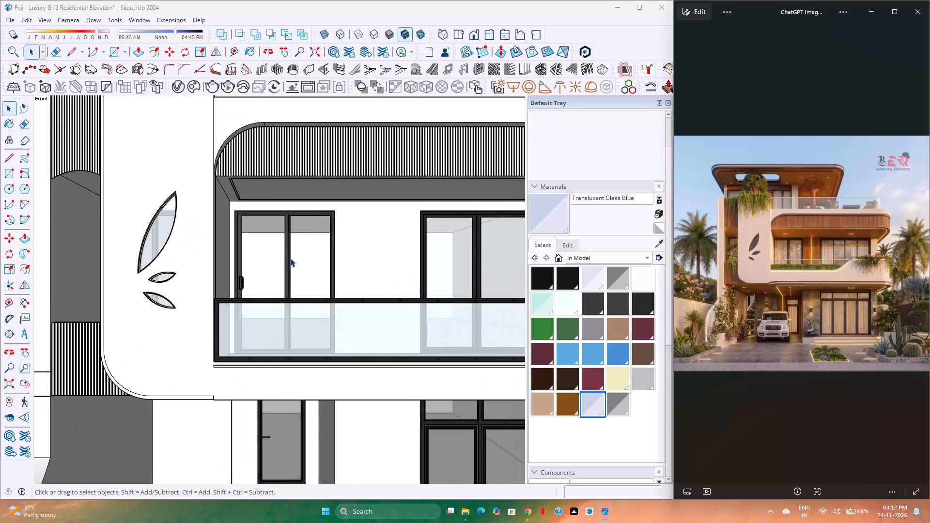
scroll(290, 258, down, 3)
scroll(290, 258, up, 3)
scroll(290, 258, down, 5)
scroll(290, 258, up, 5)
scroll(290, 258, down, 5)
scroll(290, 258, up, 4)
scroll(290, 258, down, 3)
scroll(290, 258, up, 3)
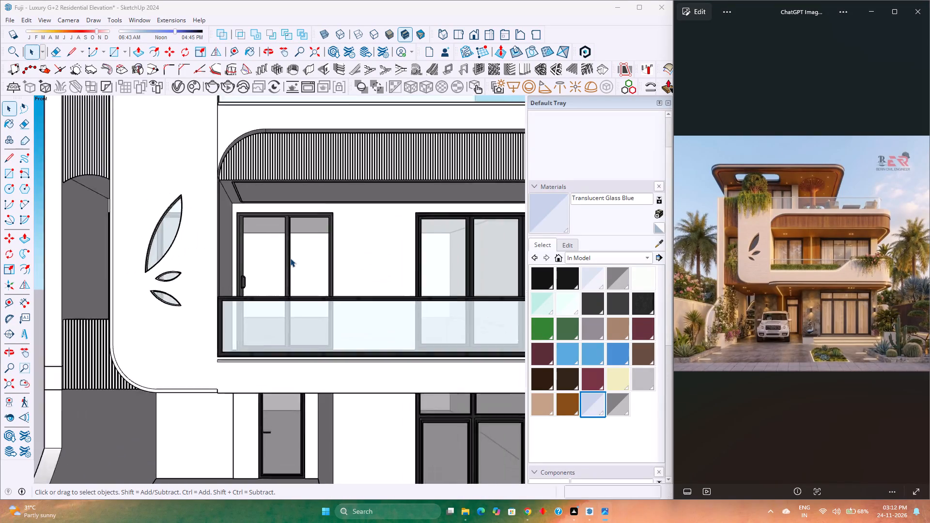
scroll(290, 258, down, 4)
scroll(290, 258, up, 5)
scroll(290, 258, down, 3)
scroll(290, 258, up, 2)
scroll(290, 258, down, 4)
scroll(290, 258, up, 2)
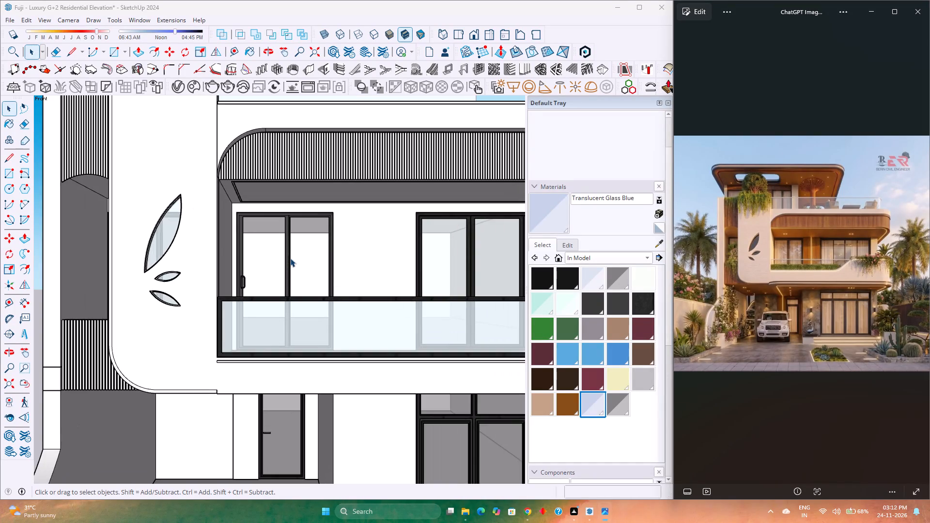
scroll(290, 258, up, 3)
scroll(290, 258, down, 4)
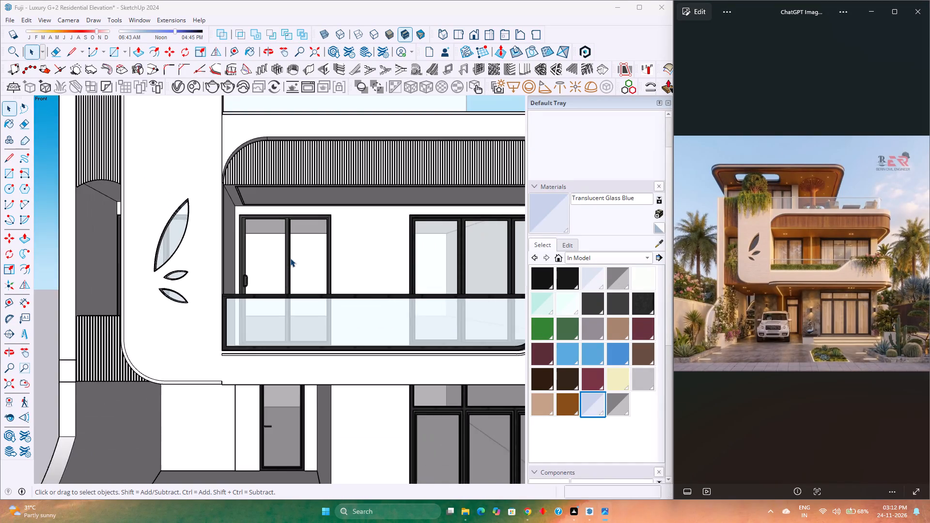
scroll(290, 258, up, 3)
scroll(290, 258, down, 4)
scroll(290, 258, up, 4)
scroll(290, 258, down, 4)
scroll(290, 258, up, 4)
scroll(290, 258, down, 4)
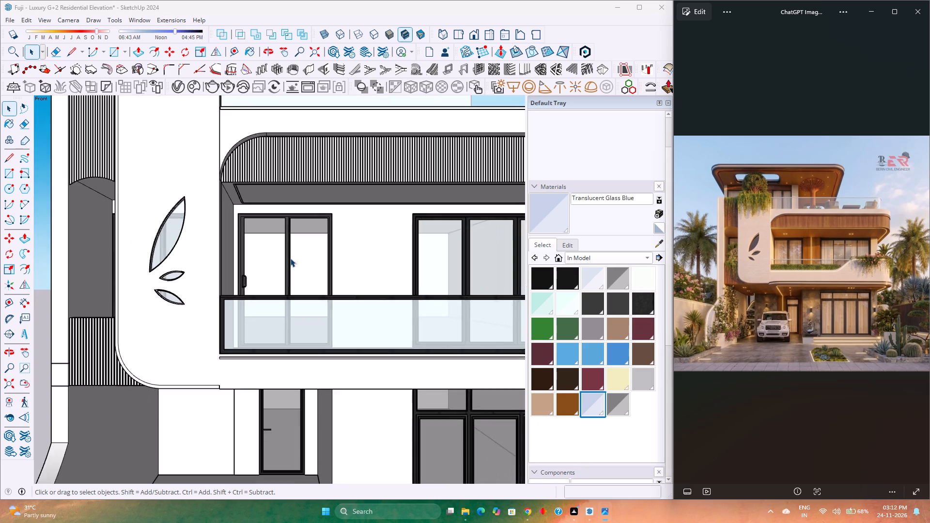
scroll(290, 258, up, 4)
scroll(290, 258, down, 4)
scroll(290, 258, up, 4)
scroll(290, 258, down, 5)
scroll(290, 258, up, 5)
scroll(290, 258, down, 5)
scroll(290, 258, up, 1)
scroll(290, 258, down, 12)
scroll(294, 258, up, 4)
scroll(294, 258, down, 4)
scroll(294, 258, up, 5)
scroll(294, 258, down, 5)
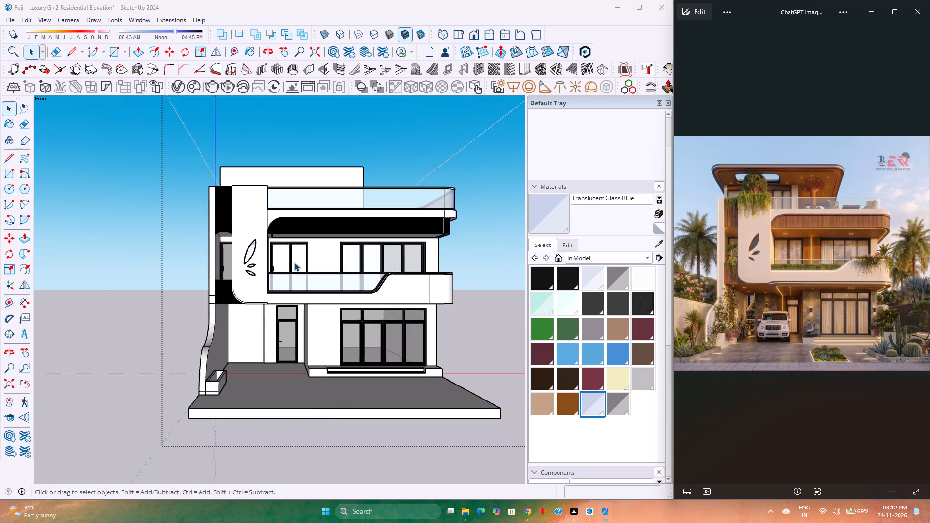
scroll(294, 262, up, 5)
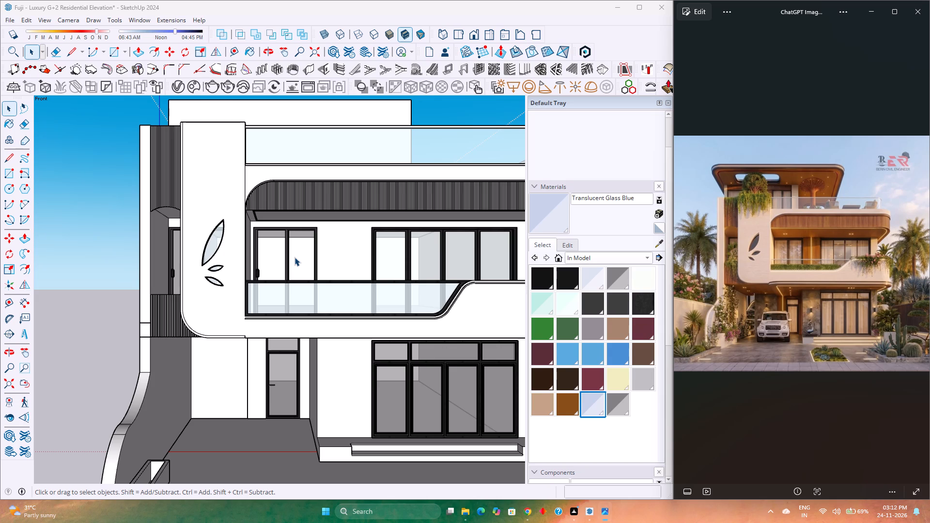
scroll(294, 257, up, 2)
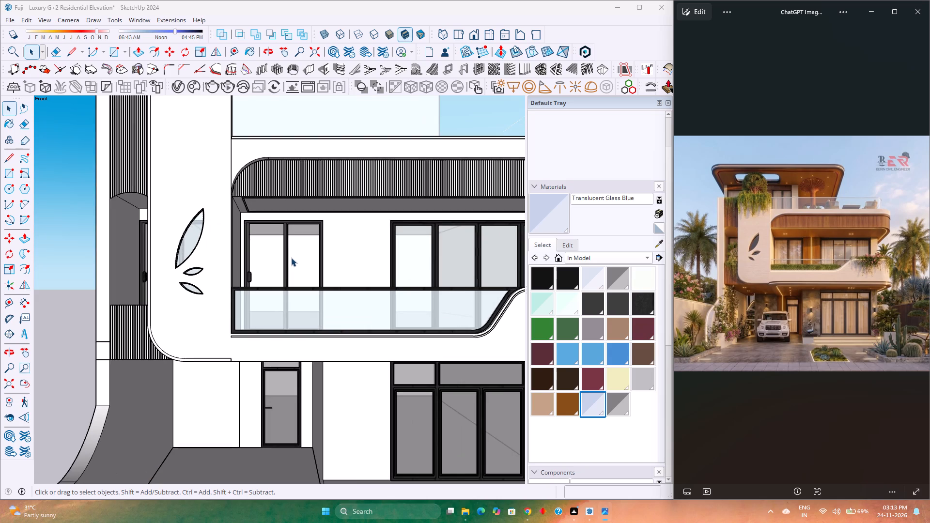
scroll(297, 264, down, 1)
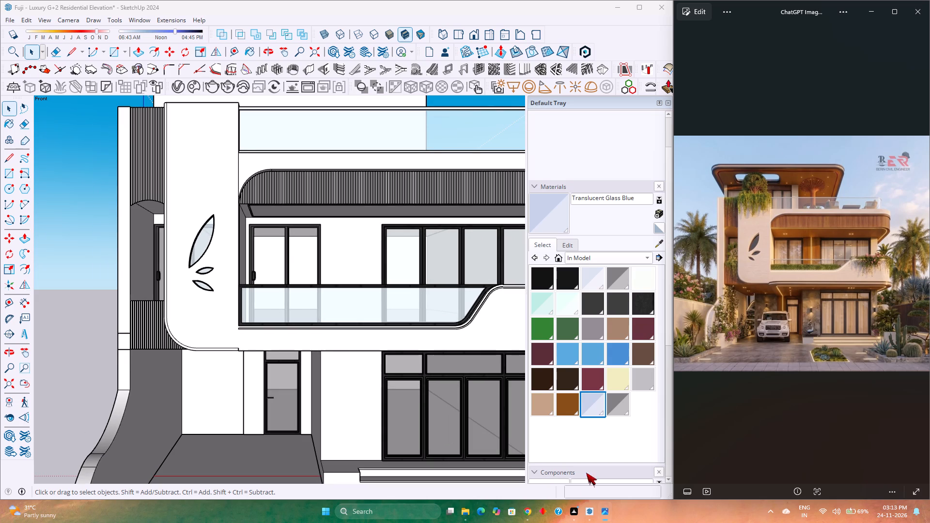
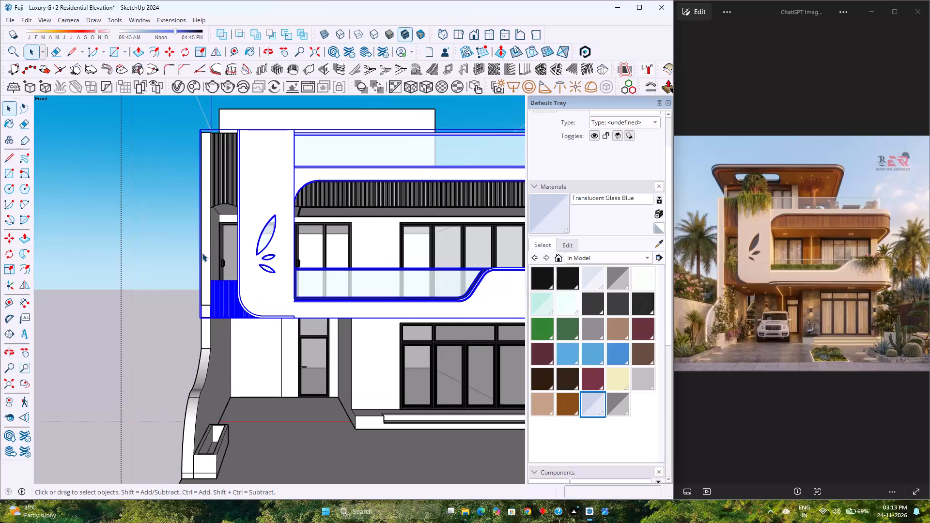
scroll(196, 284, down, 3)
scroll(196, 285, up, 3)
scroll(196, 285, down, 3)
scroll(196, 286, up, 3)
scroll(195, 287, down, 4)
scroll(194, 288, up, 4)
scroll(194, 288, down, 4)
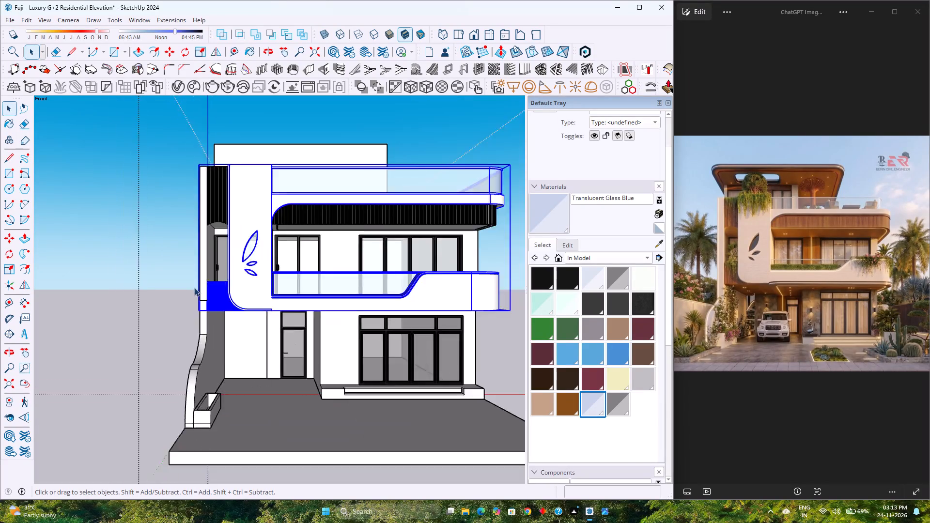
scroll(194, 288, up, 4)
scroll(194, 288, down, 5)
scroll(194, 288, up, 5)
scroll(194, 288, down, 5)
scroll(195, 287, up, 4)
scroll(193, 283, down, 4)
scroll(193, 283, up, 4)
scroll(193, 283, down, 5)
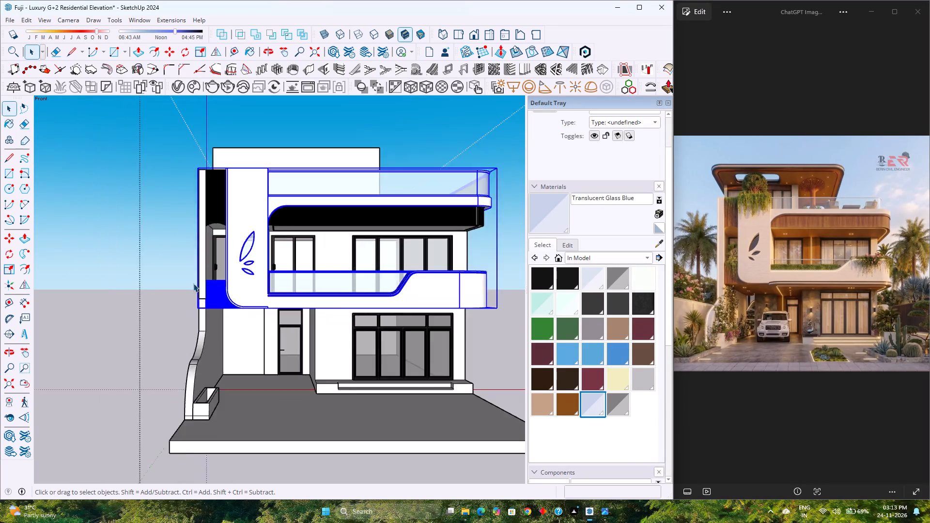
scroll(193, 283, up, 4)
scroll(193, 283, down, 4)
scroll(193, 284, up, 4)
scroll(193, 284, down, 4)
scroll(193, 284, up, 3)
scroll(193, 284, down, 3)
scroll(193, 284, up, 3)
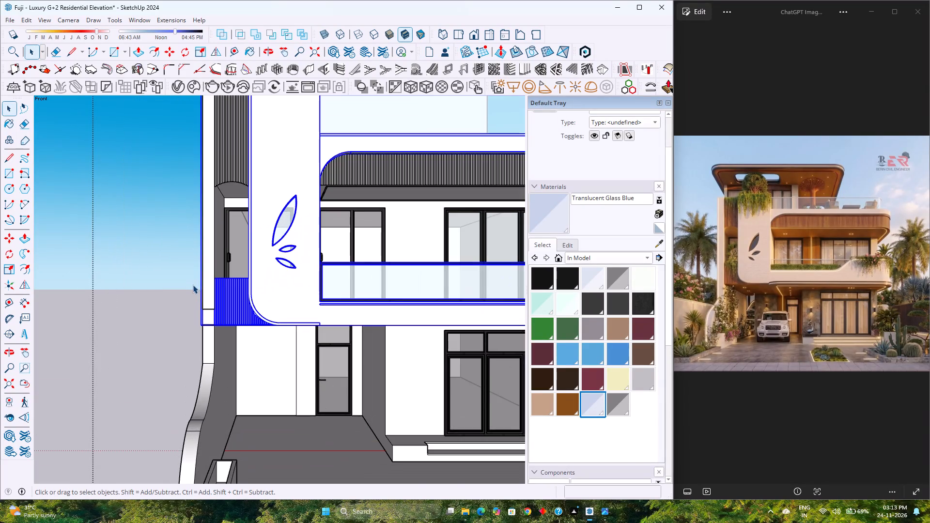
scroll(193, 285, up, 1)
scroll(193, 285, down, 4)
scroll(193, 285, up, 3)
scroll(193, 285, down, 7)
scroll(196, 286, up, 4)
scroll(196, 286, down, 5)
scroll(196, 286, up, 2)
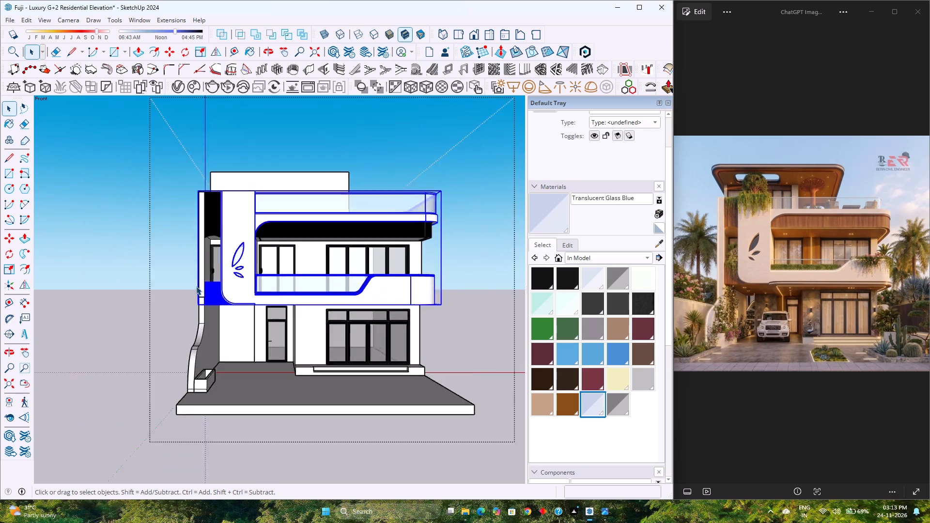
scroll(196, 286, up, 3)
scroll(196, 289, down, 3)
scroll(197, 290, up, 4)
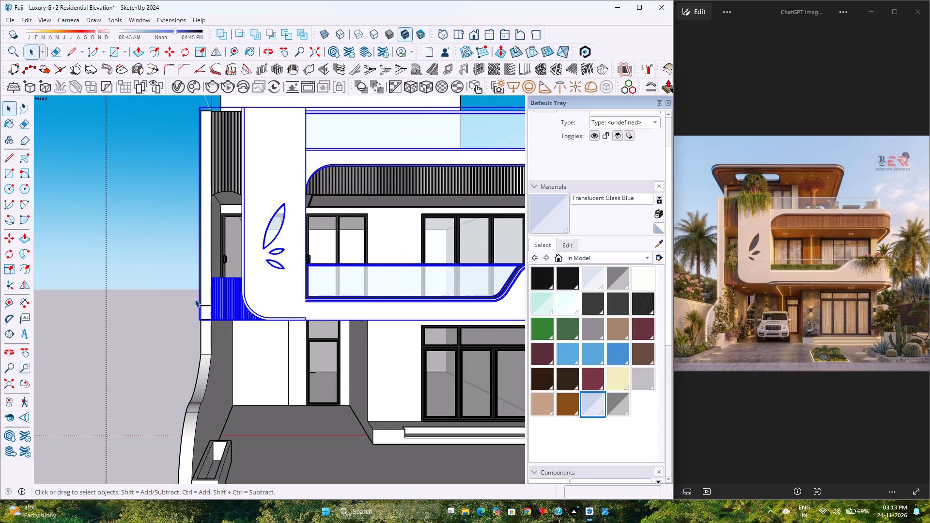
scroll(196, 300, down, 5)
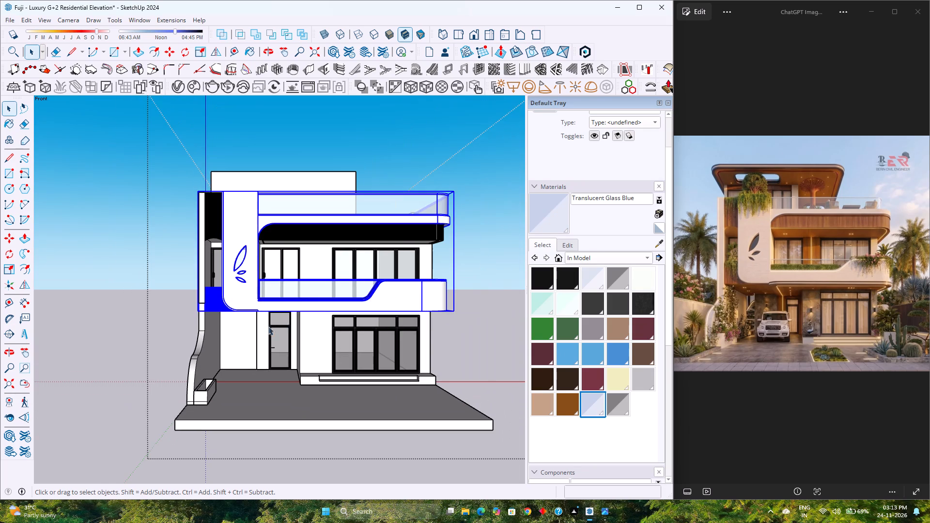
Open the rooftop room for editing and place vertical guides on its front wall, 9" from the left edge and another 5' further along.
scroll(263, 328, up, 3)
middle_drag(262, 331, 163, 340)
scroll(179, 333, down, 3)
scroll(190, 343, up, 4)
scroll(198, 350, down, 4)
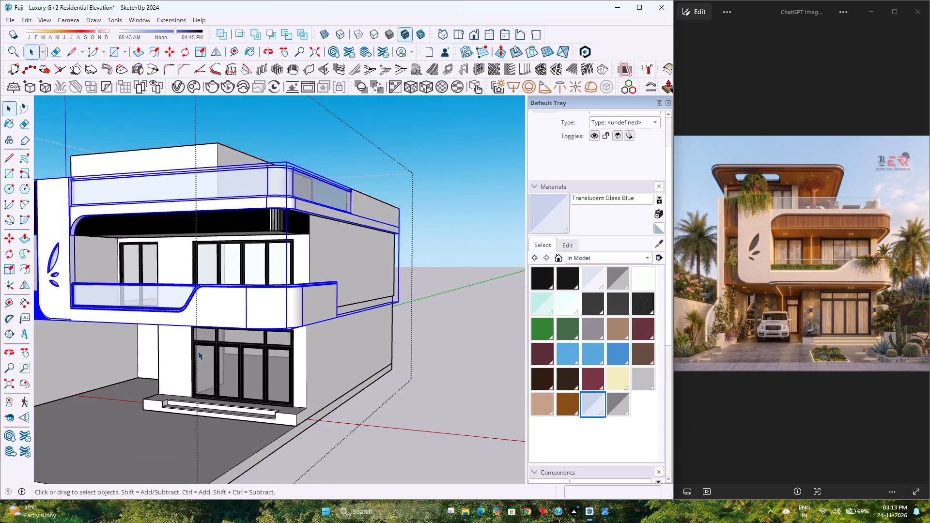
middle_drag(198, 351, 239, 346)
scroll(198, 351, up, 1)
middle_click(239, 346)
scroll(252, 346, down, 6)
scroll(235, 268, up, 1)
middle_drag(235, 268, 282, 399)
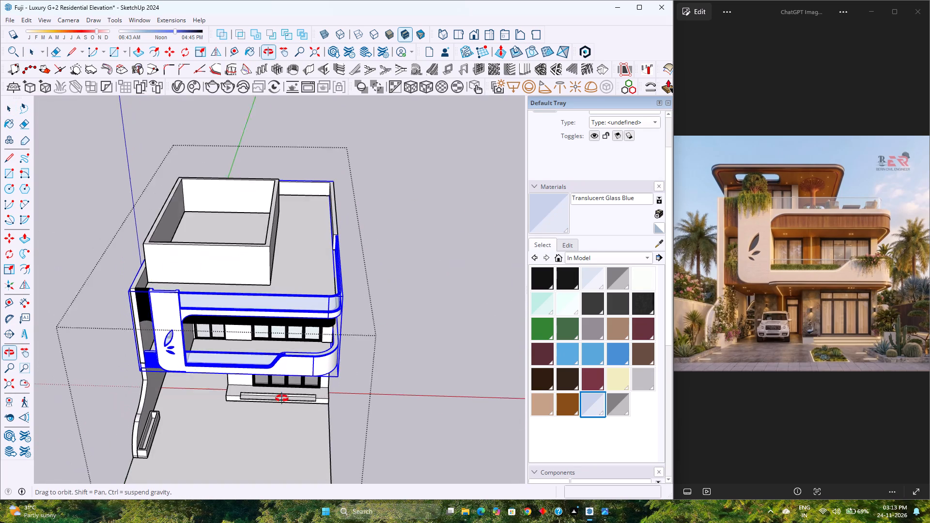
middle_drag(282, 399, 282, 400)
middle_click(282, 400)
scroll(192, 213, up, 4)
scroll(225, 285, up, 4)
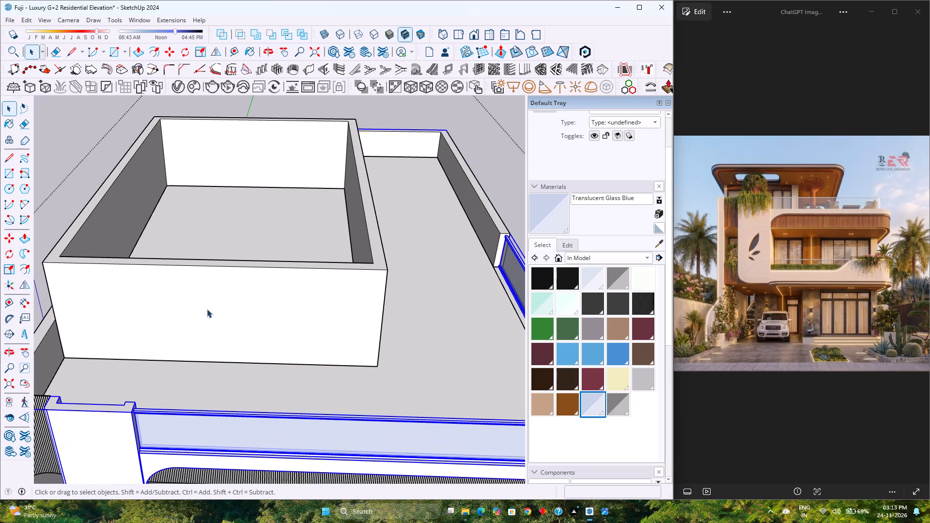
scroll(223, 317, down, 1)
double_click(220, 311)
scroll(220, 311, up, 2)
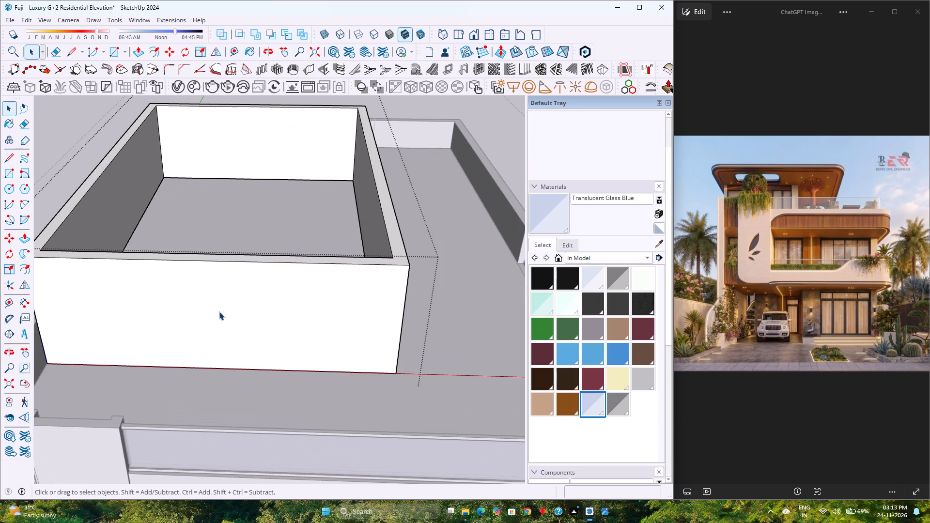
click(236, 52)
scroll(298, 226, down, 2)
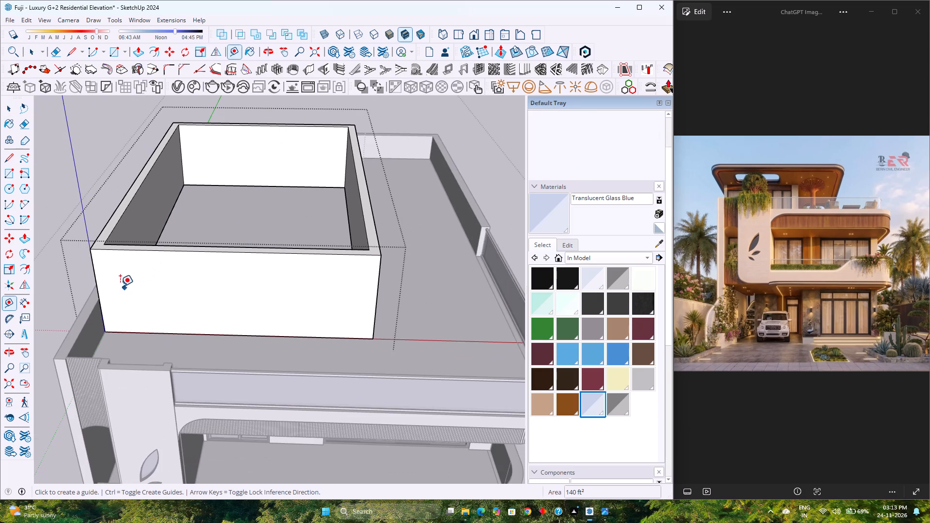
click(95, 282)
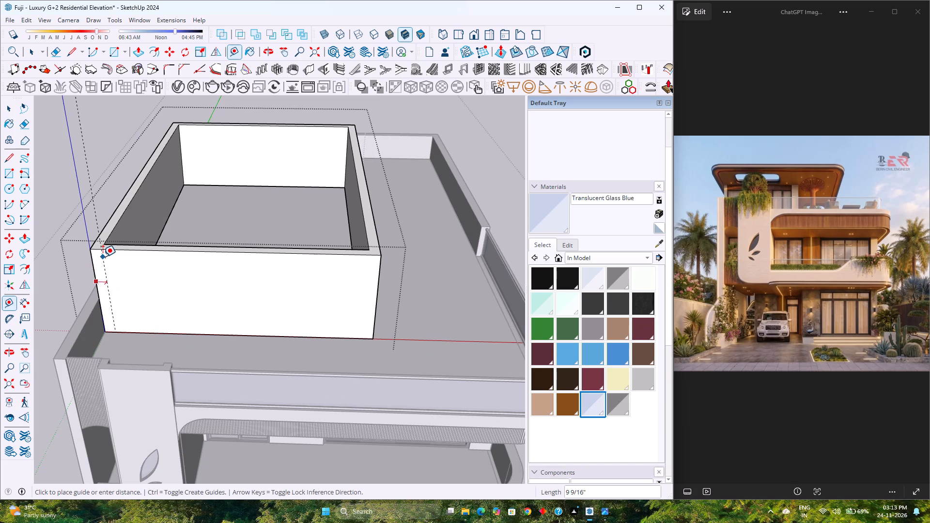
key(Right)
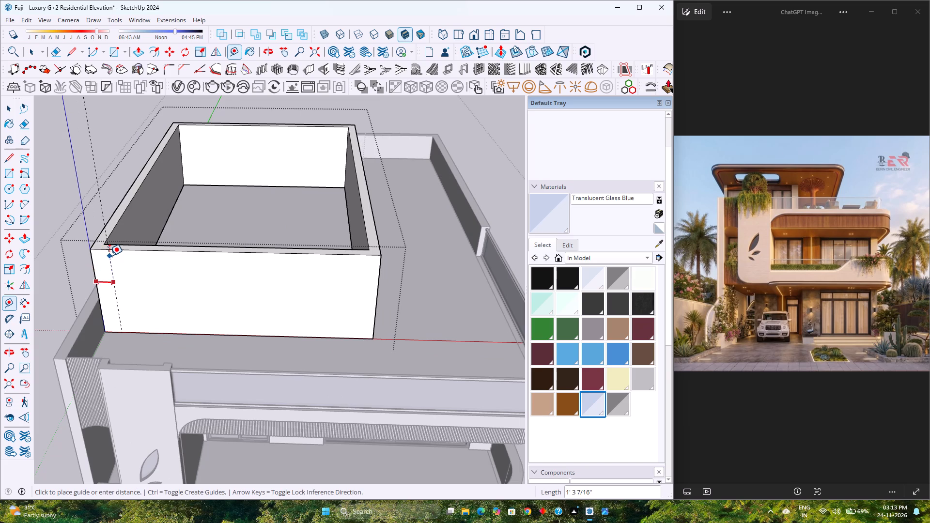
key(9)
key(Return)
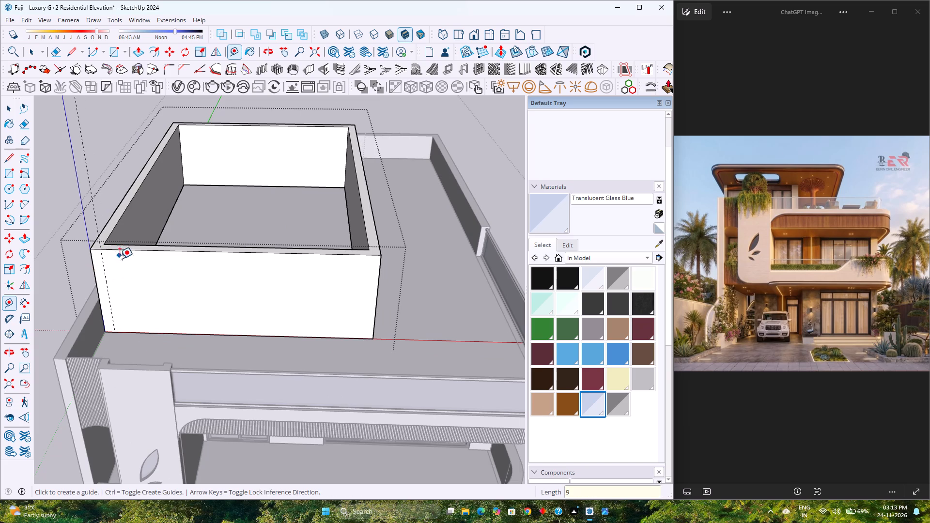
click(114, 314)
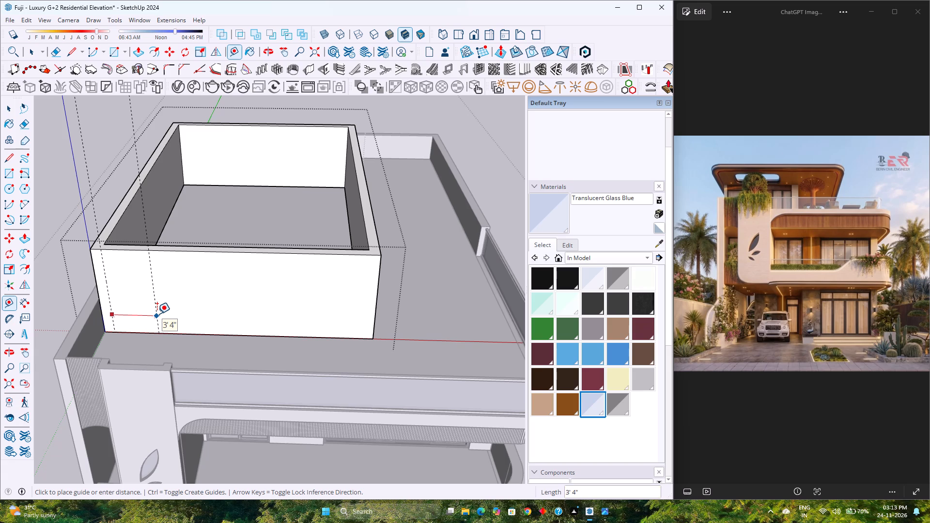
key(5)
key(apostrophe)
key(Return)
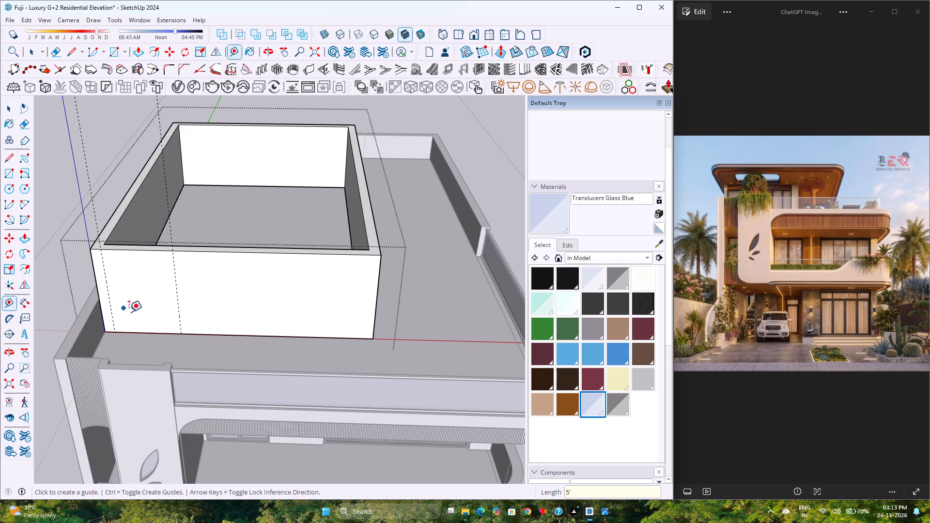
Place horizontal guides on the rooftop room's front wall at 2' and 6' above its base edge.
click(150, 333)
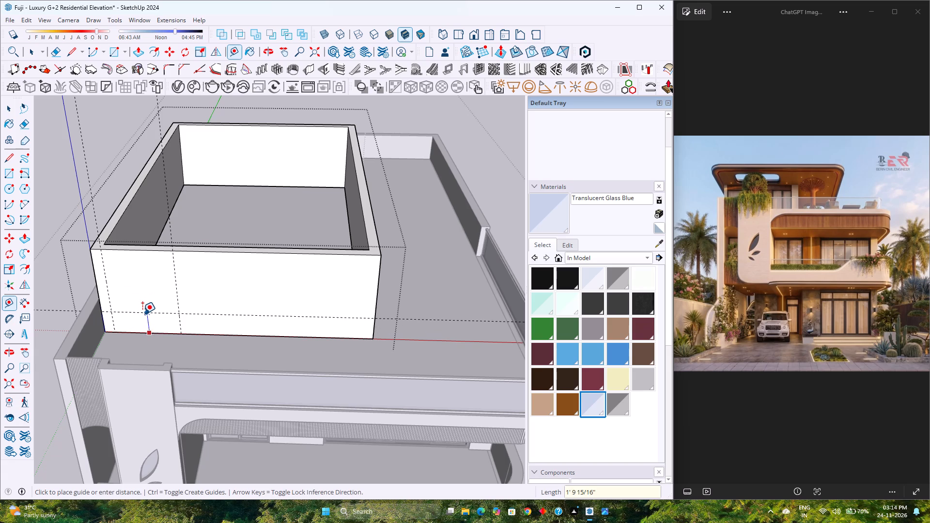
text(2')
key(Return)
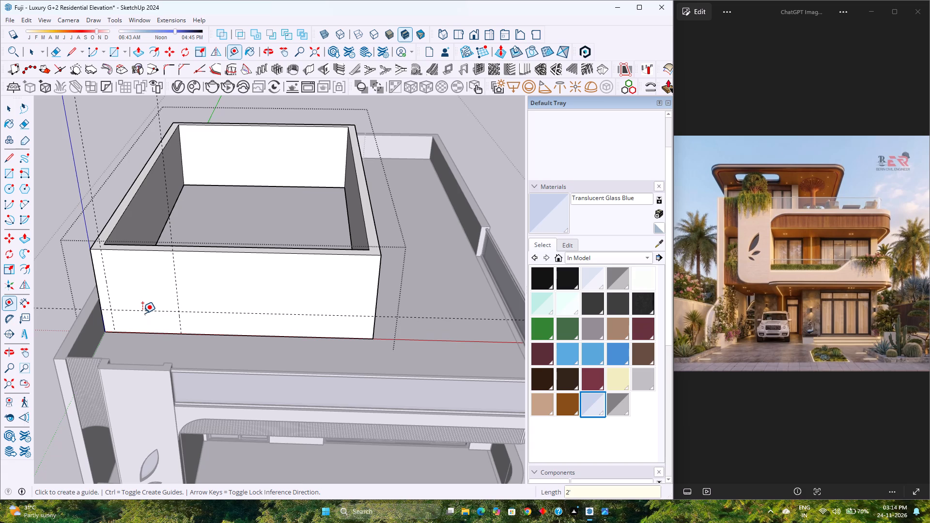
click(166, 334)
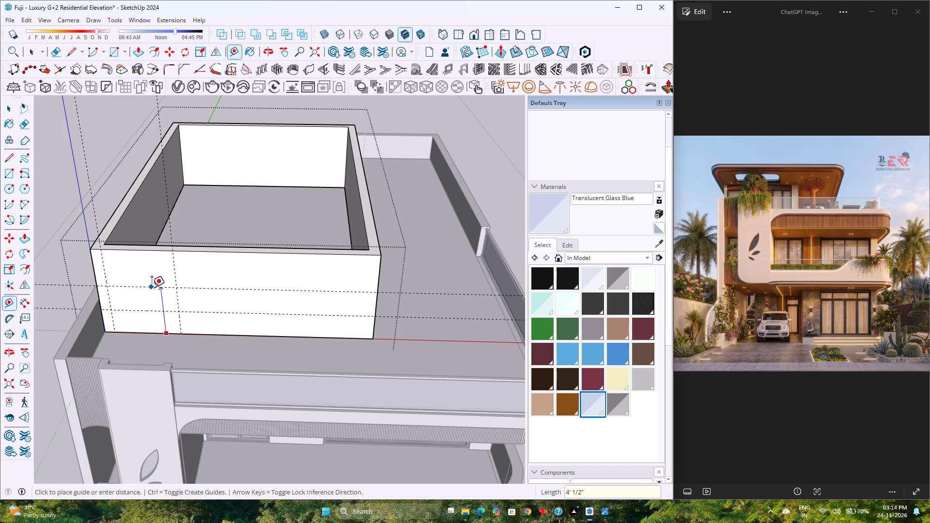
key(8)
key(apostrophe)
key(Return)
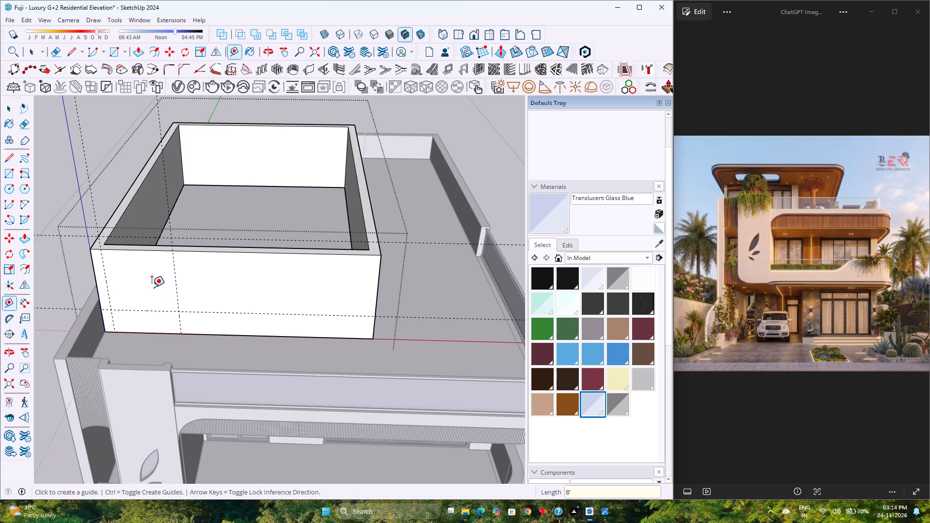
text(6')
key(Return)
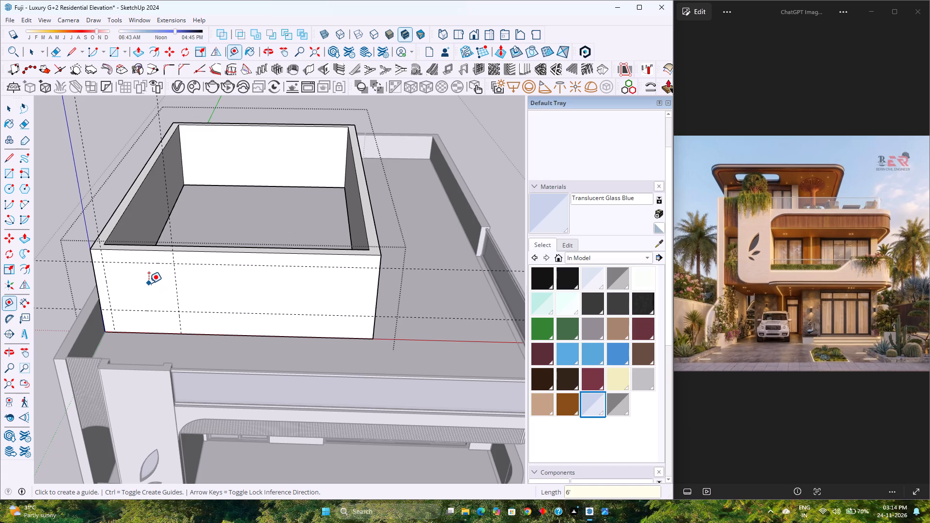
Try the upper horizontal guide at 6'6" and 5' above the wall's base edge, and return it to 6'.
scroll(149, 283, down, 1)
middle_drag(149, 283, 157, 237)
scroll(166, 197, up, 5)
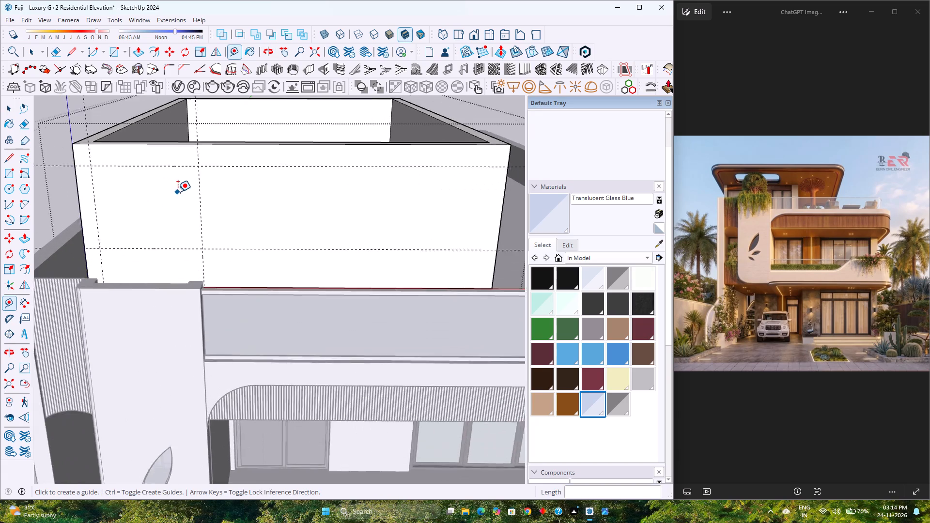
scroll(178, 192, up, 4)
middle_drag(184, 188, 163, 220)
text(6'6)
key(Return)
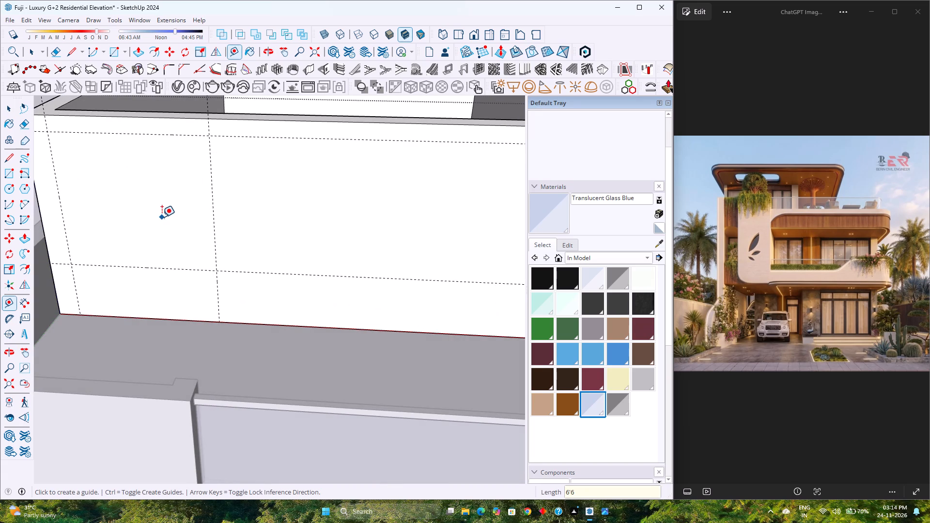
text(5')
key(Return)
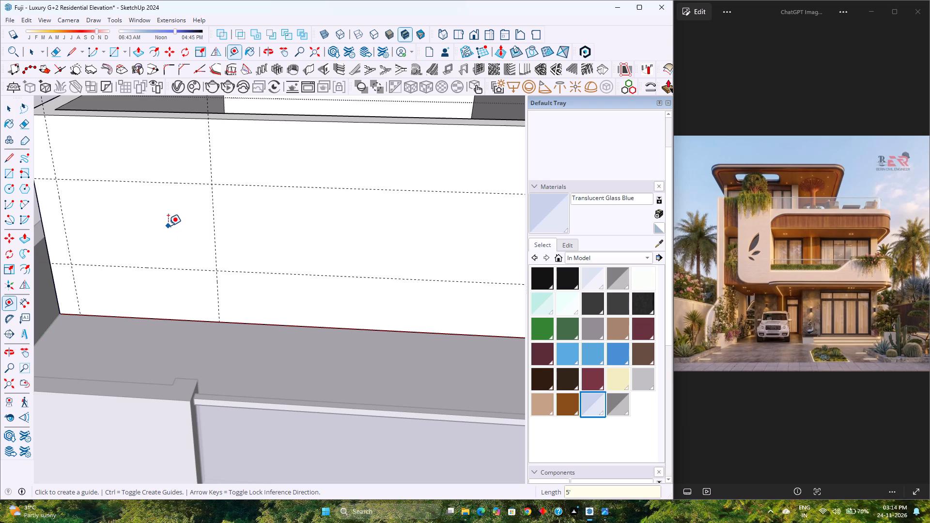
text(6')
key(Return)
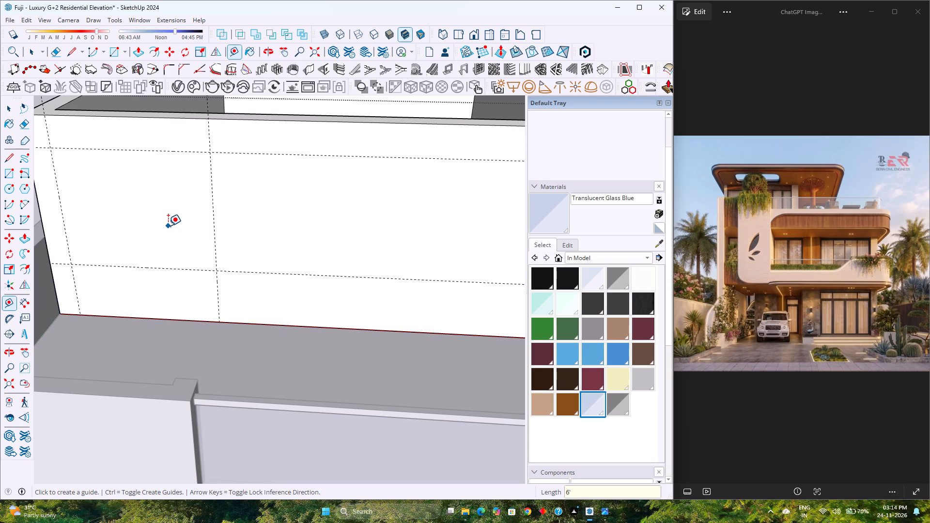
Add three more vertical guides along the front wall, starting from the 5' offset guide, at successive spacings of 2', 6'6" and 1'3".
scroll(202, 243, down, 7)
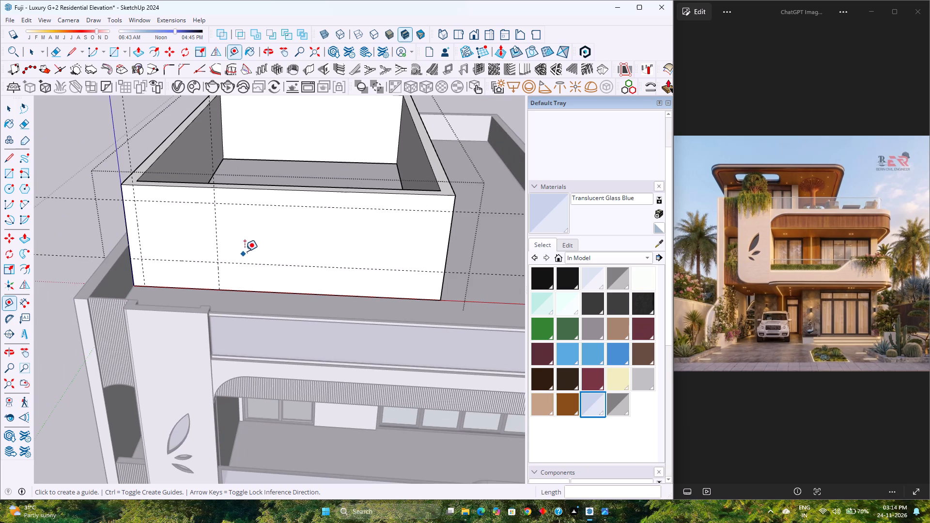
click(216, 229)
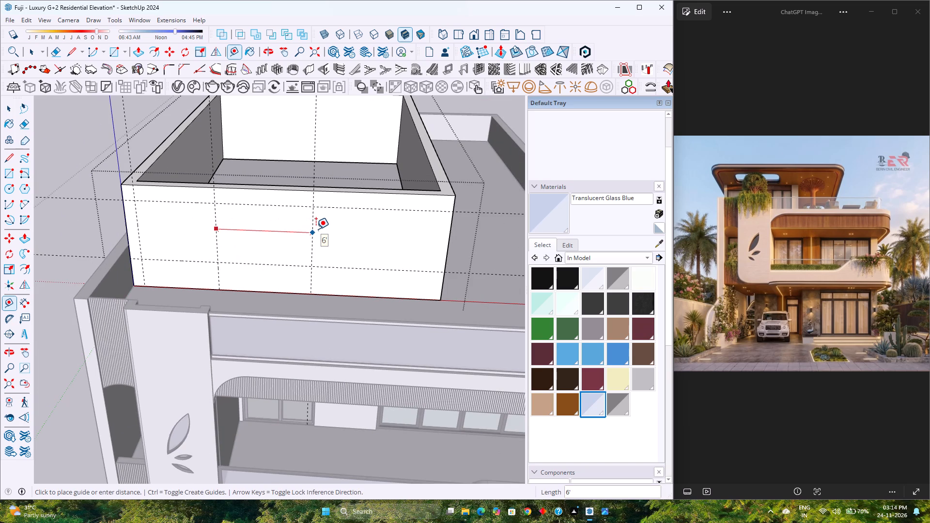
key(2)
key(apostrophe)
key(Return)
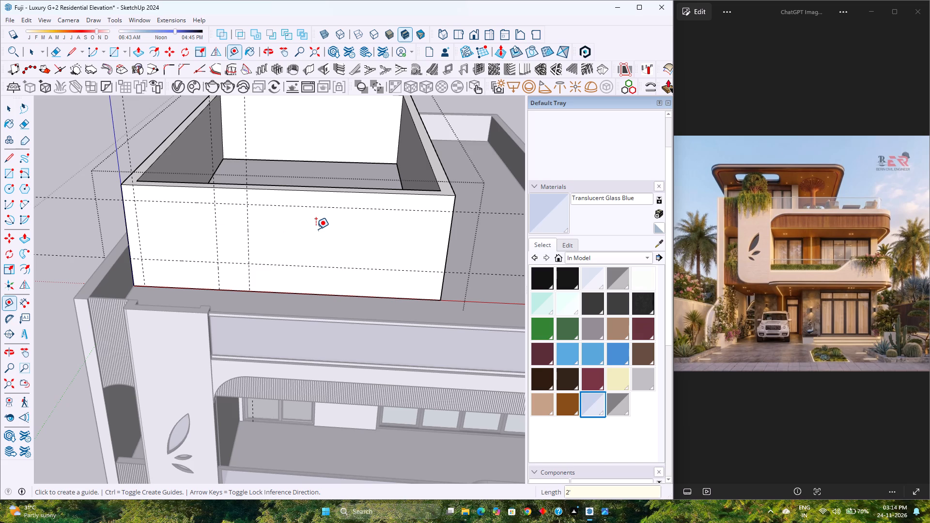
click(249, 217)
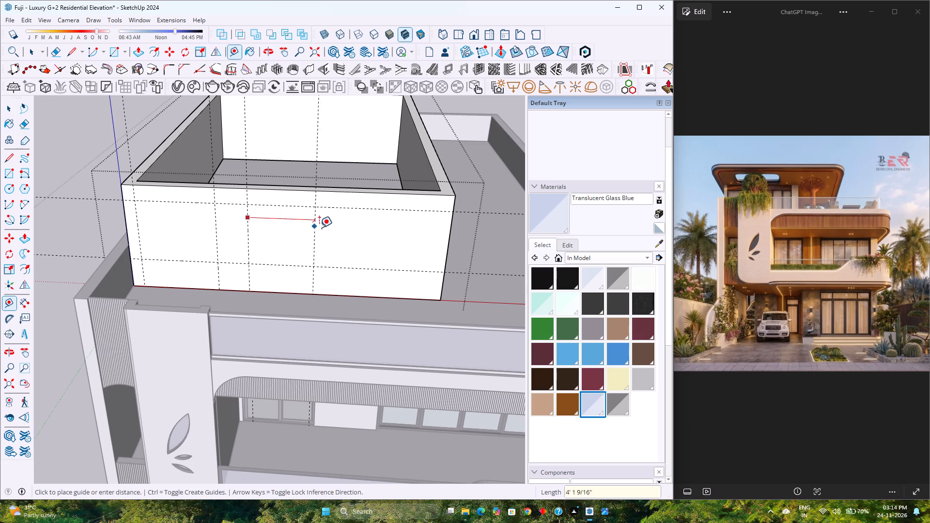
text(6'6)
key(Return)
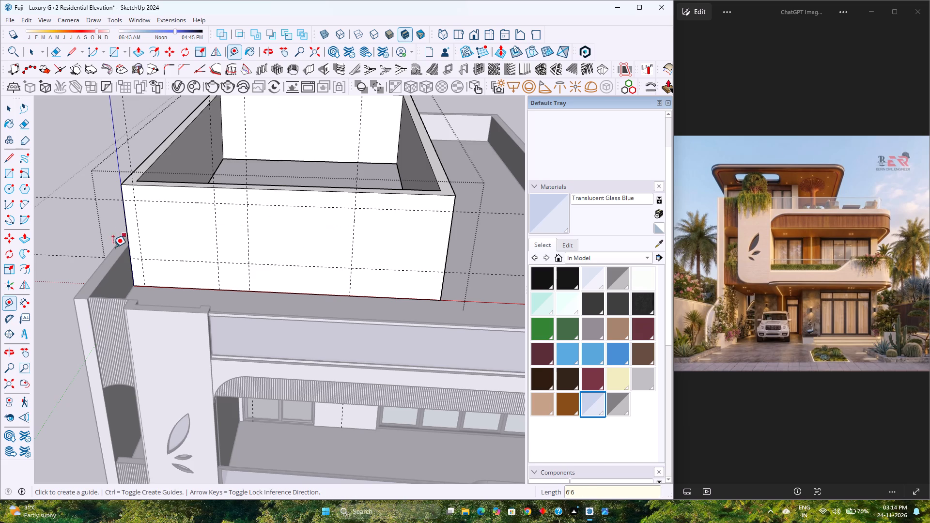
click(354, 248)
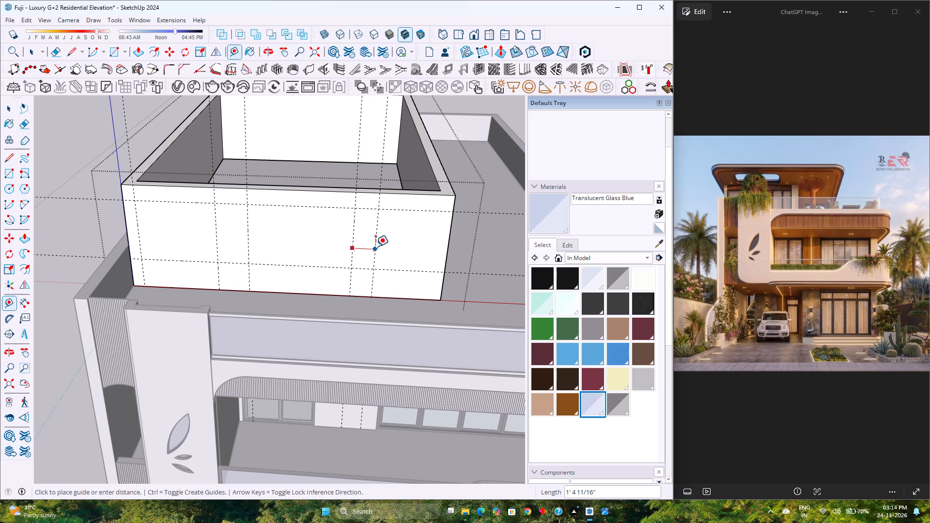
text(1')
key(3)
key(Return)
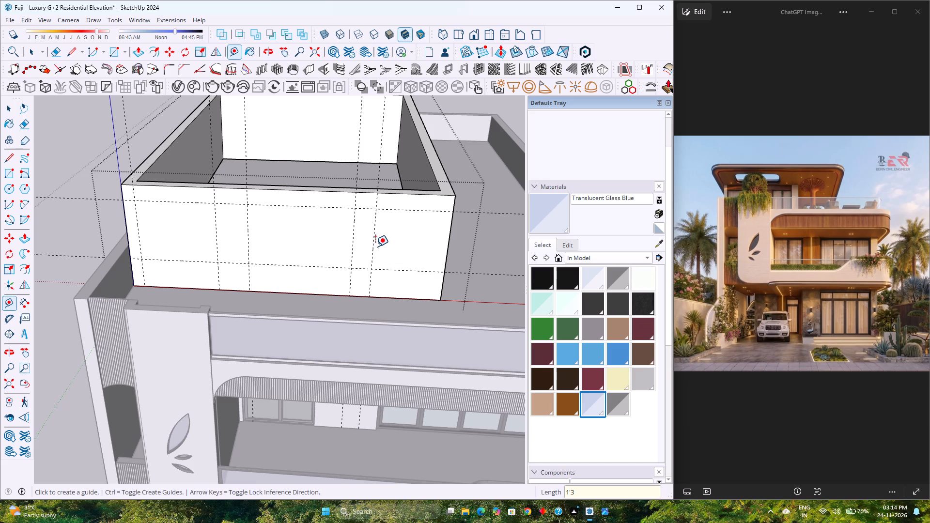
Measure from the last vertical guide to the front wall's right end, and push the right wall's inner face 5'3" into the room.
scroll(372, 241, up, 4)
middle_drag(364, 208, 376, 246)
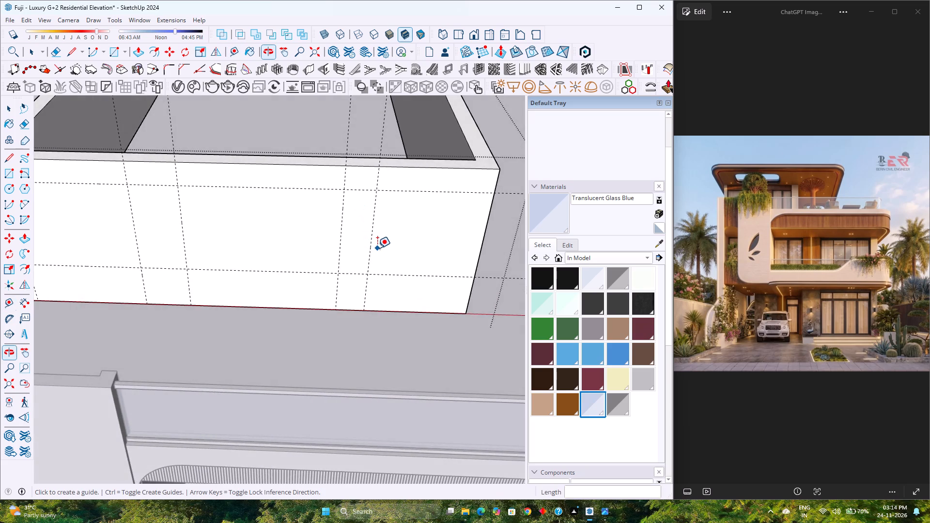
scroll(377, 248, down, 4)
click(373, 242)
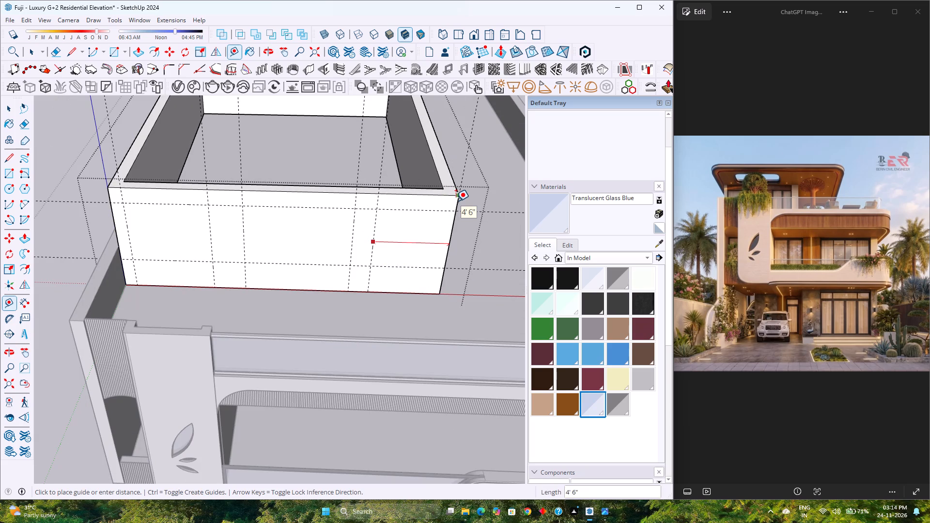
key(Escape)
key(p)
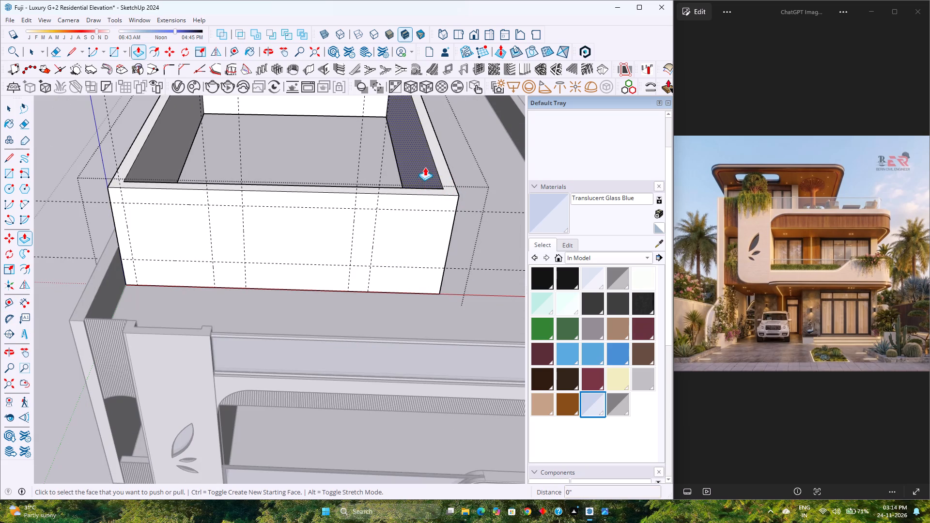
click(425, 167)
text(5')
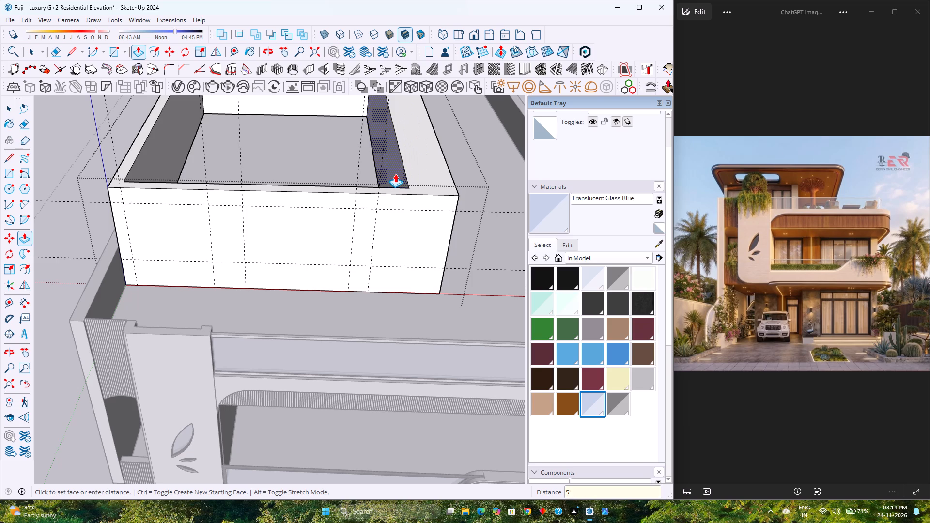
key(3)
key(Return)
Push the right wall's outer face inward 4'6" to the last vertical guide.
middle_drag(433, 246, 418, 252)
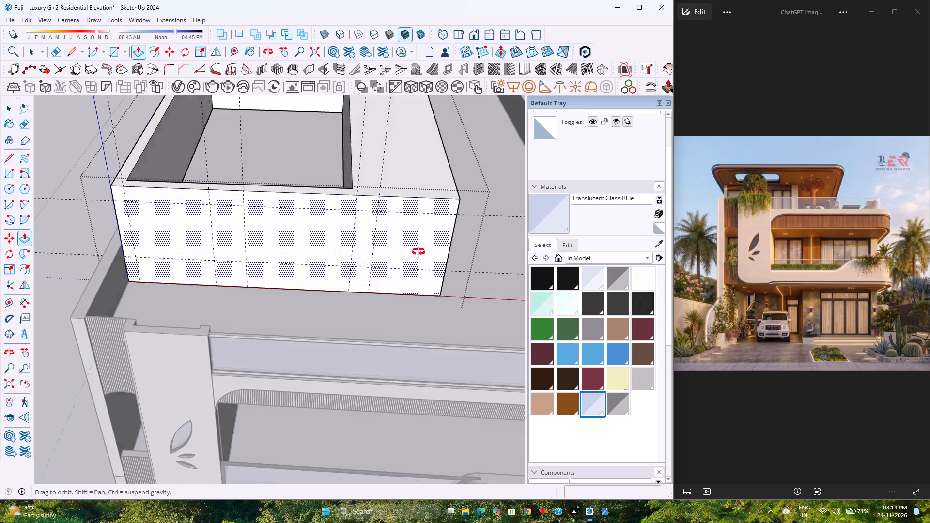
middle_drag(418, 252, 314, 252)
click(474, 280)
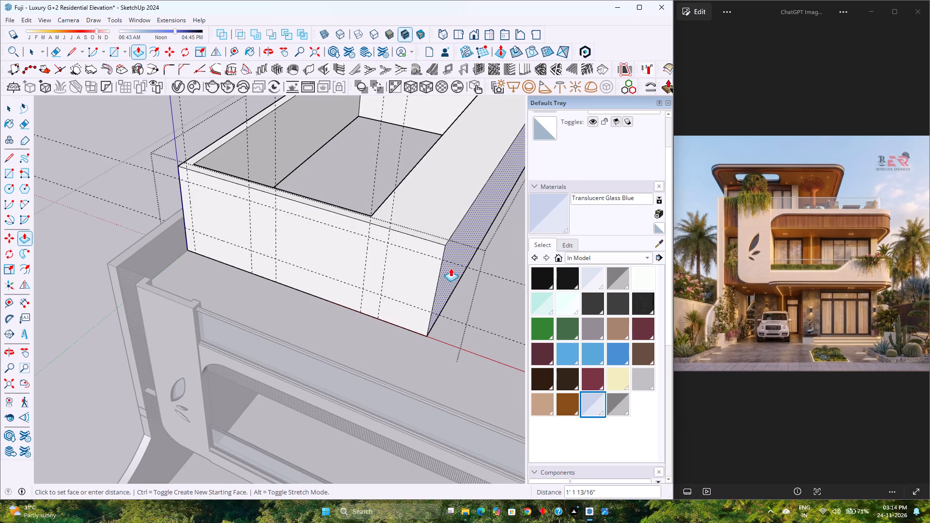
click(380, 289)
middle_drag(355, 275, 528, 354)
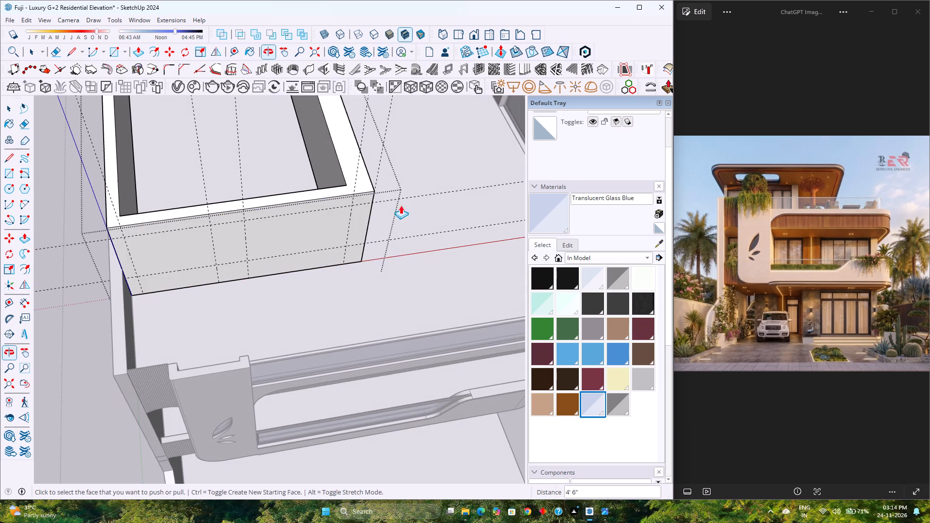
Push the right wall's inner face back 9" to thin the wall.
click(326, 152)
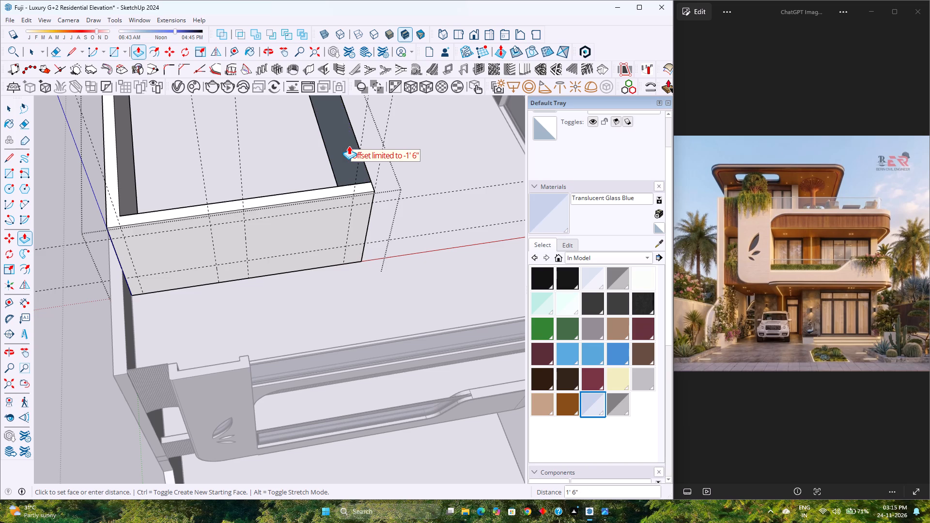
key(9)
key(Return)
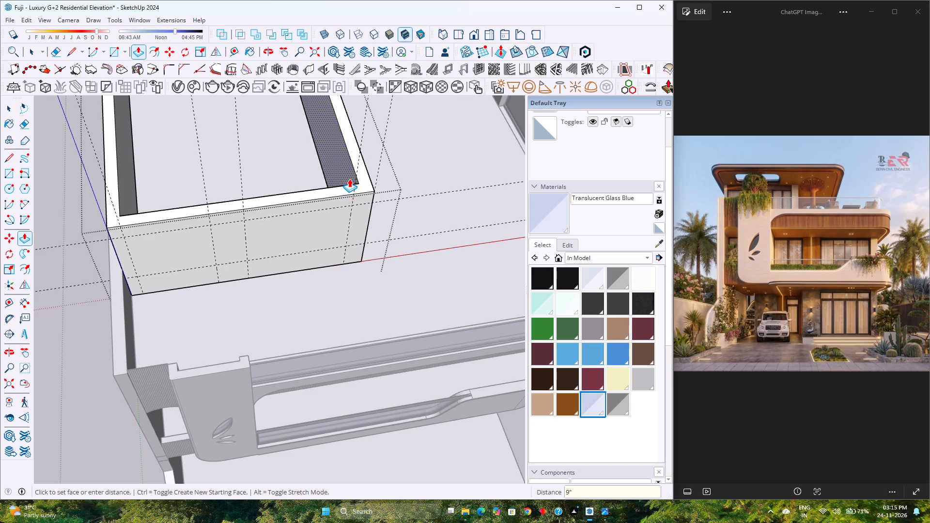
scroll(349, 179, down, 7)
key(space)
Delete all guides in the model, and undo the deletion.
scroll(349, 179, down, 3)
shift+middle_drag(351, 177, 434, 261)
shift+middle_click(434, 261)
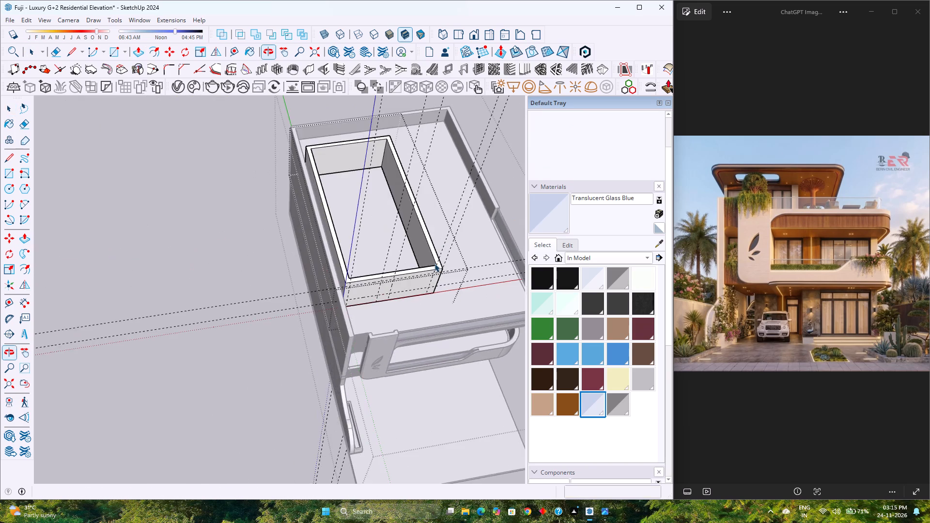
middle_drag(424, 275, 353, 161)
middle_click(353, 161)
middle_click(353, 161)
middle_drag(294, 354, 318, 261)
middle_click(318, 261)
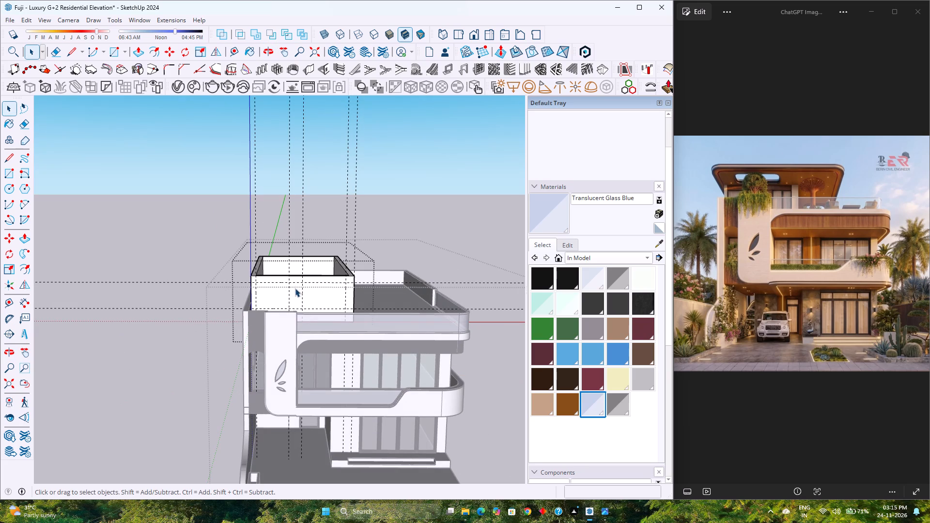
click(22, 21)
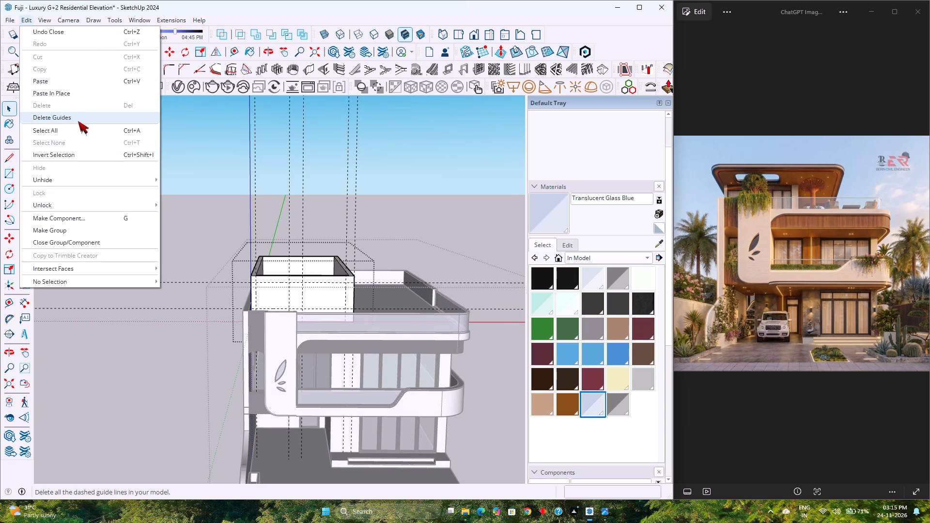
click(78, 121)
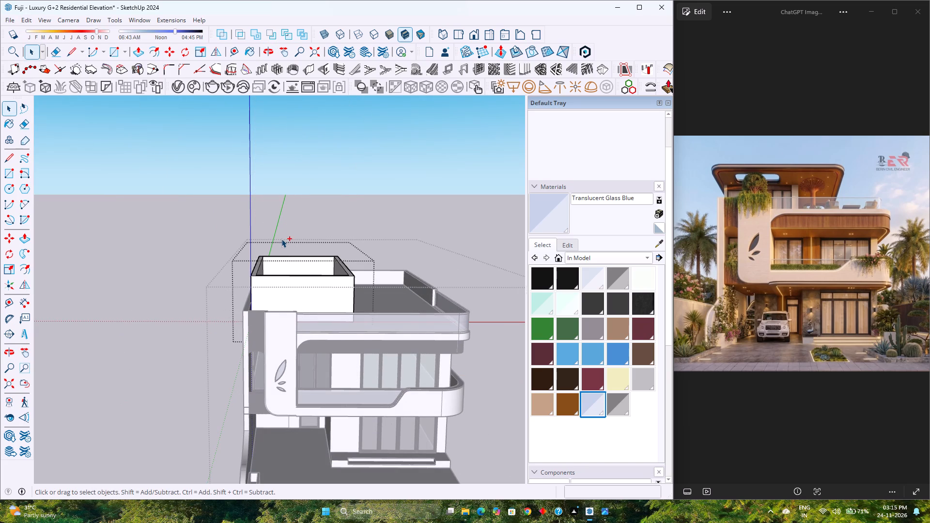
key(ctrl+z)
Draw a 5' by 4' window rectangle and a 6'6" by 6' door-opening rectangle along the guides on the rooftop room's front wall.
middle_drag(339, 312, 310, 355)
scroll(296, 336, up, 2)
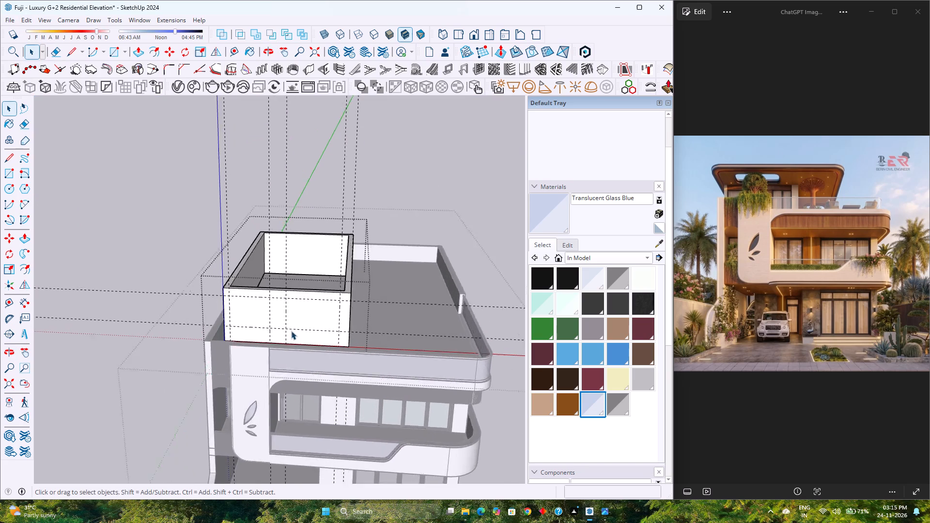
scroll(259, 331, up, 8)
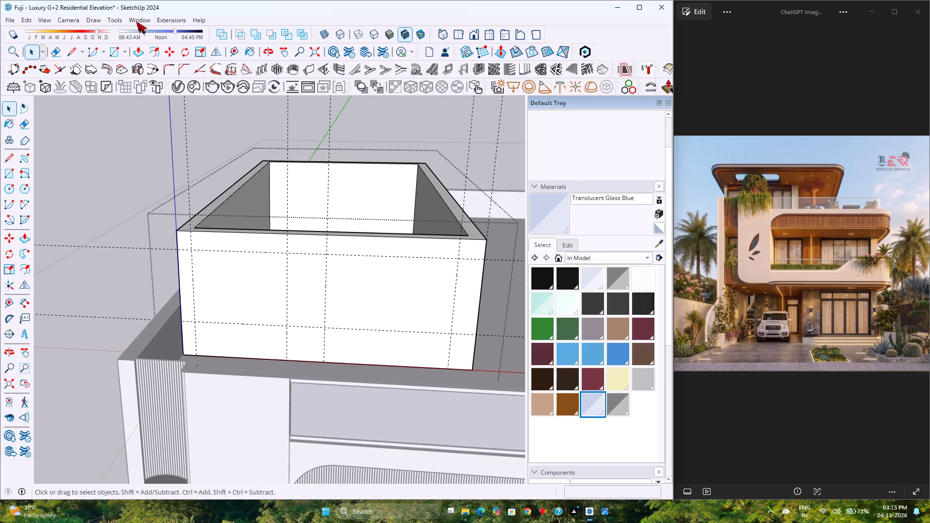
click(110, 47)
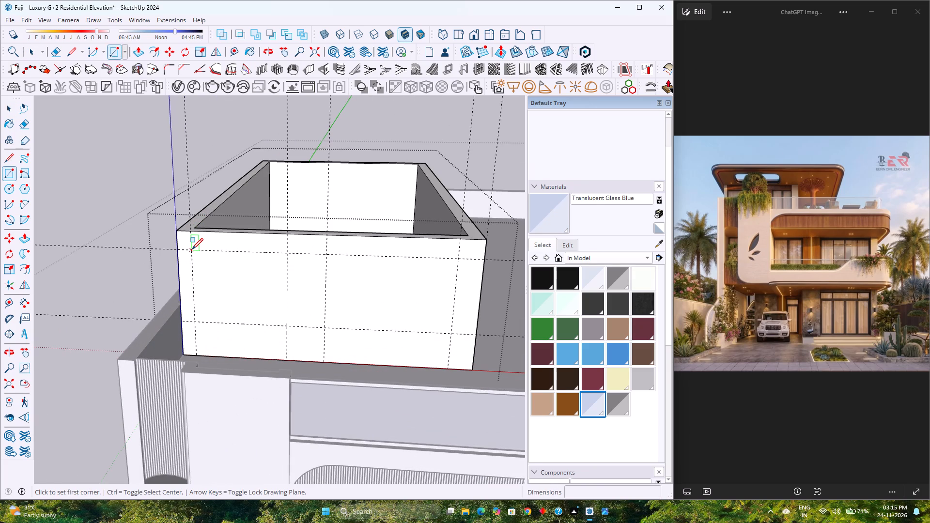
click(191, 249)
click(288, 325)
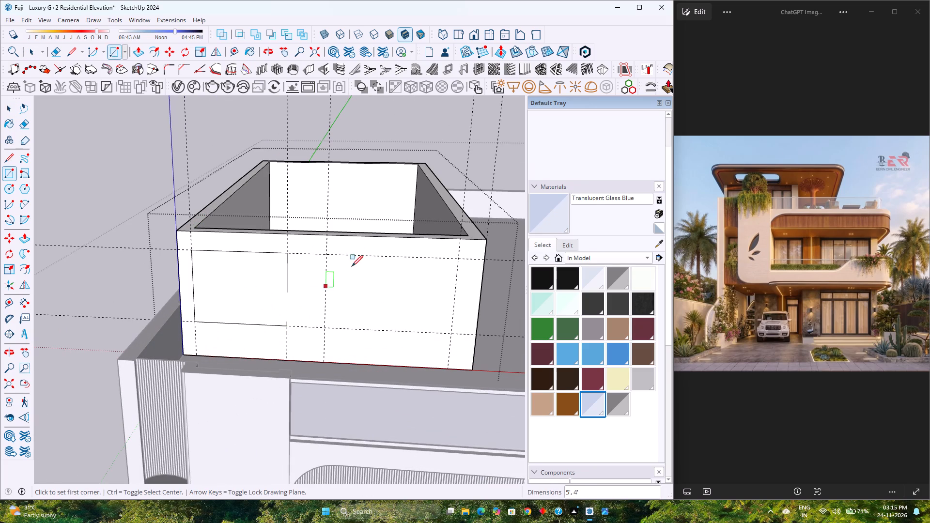
click(328, 256)
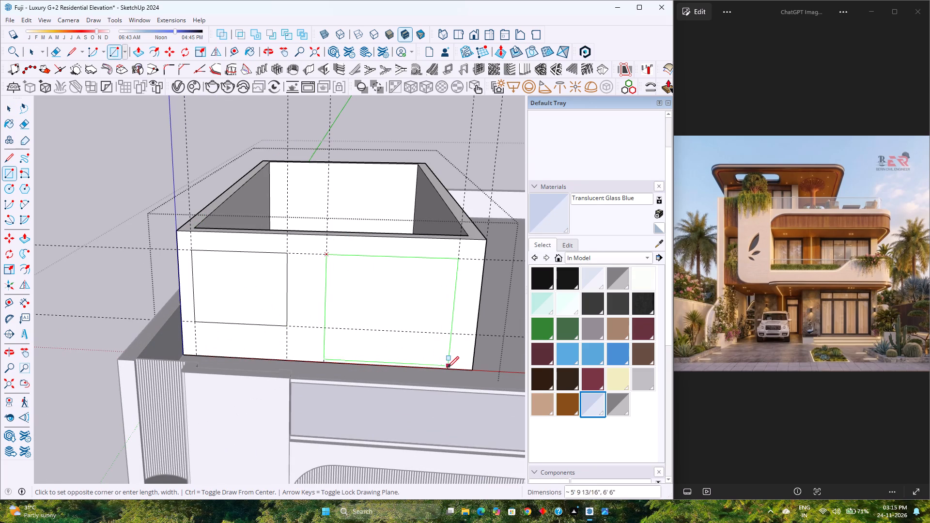
click(448, 367)
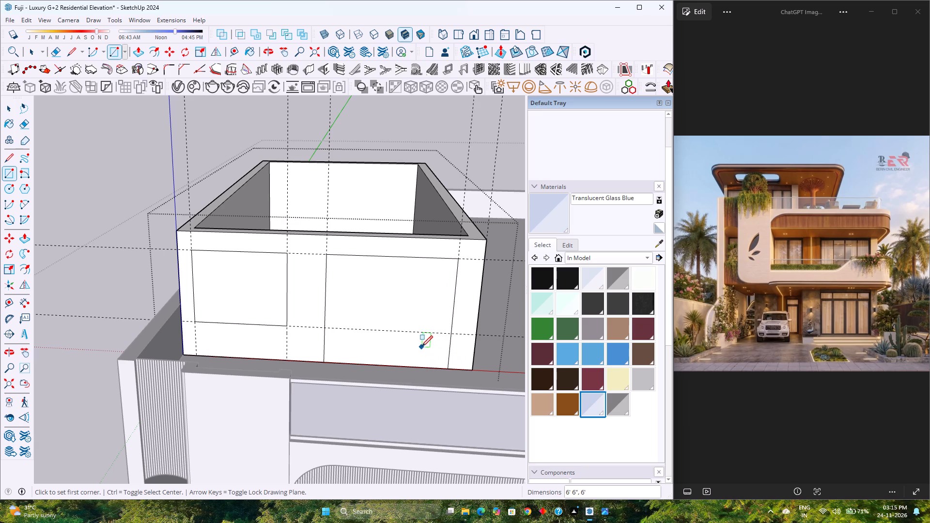
Cut the window and door openings through the front wall by pushing both rectangles in 9".
key(p)
click(404, 327)
click(400, 316)
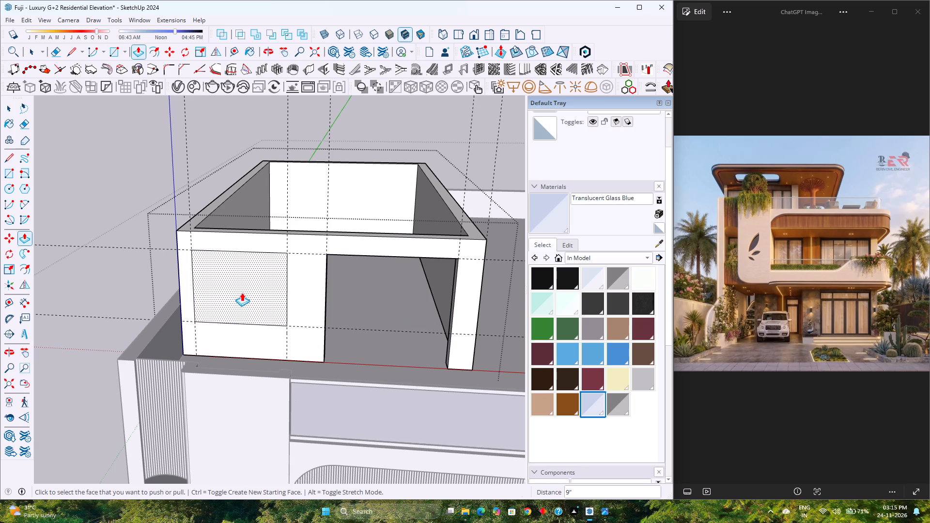
double_click(242, 292)
scroll(259, 289, down, 3)
middle_drag(262, 290, 355, 314)
middle_click(355, 314)
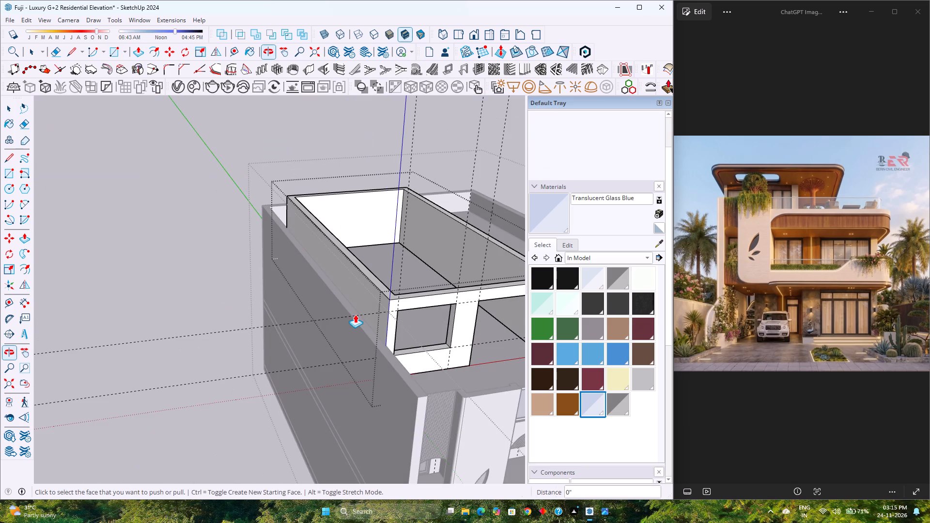
key(space)
scroll(351, 310, up, 5)
shift+middle_drag(378, 327, 236, 326)
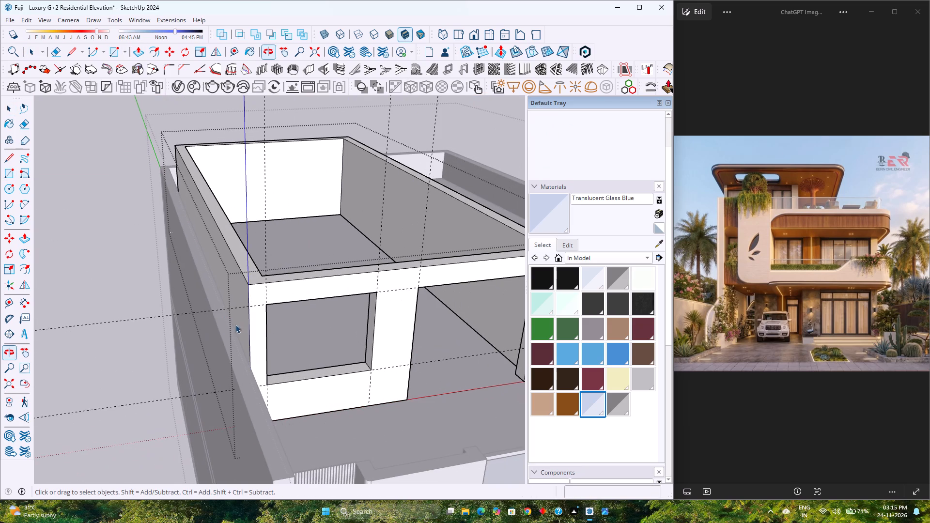
Switch to the Downloads folder, open the image Warm Modern Bedroom with Arched Cove Lighting and examine it.
click(469, 509)
click(434, 462)
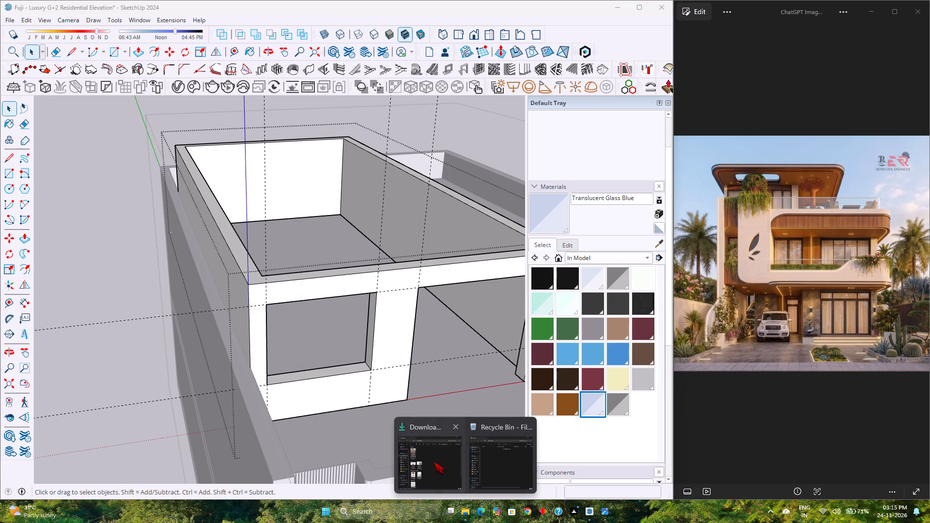
double_click(501, 181)
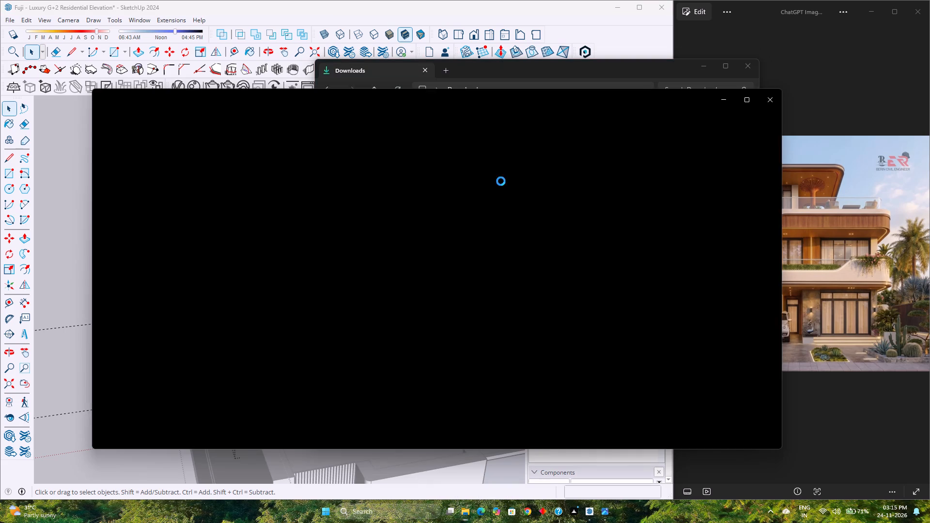
scroll(501, 182, up, 4)
scroll(480, 274, down, 3)
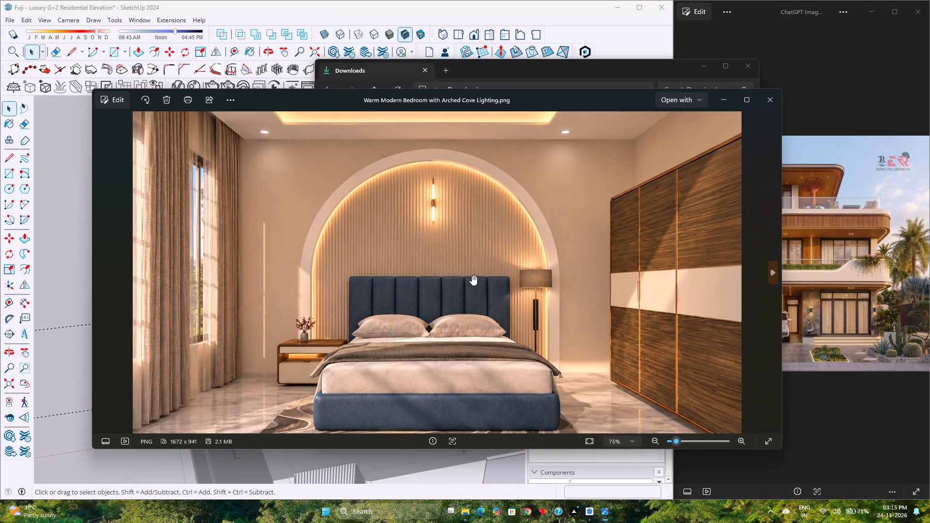
scroll(384, 271, down, 3)
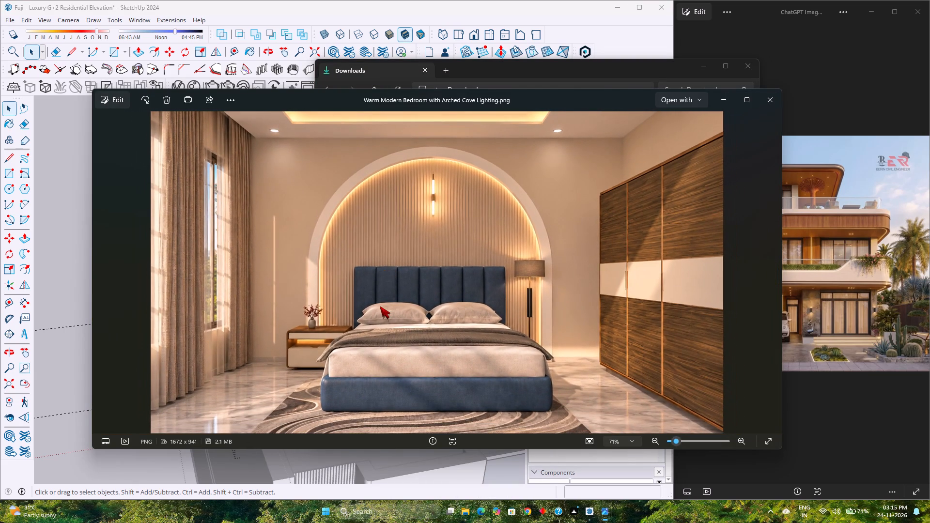
scroll(380, 306, up, 4)
scroll(380, 306, down, 4)
scroll(380, 306, up, 3)
scroll(380, 306, down, 3)
middle_drag(381, 307, 385, 328)
scroll(385, 323, down, 6)
scroll(387, 315, up, 4)
scroll(387, 315, down, 3)
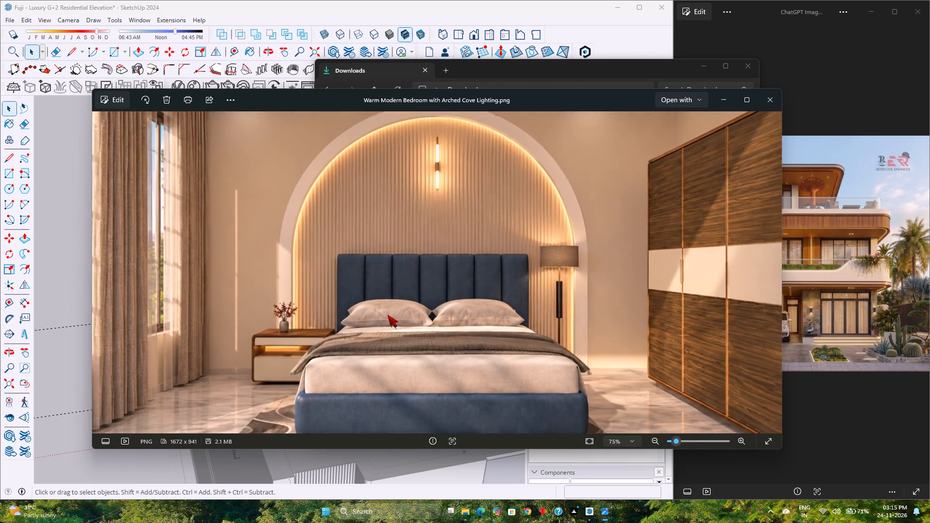
scroll(387, 315, down, 4)
scroll(402, 305, up, 4)
scroll(402, 305, down, 3)
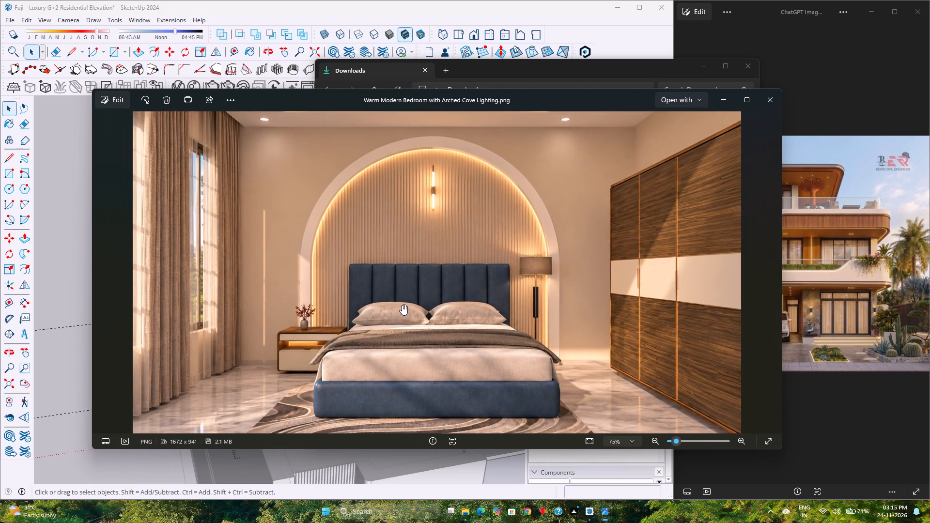
scroll(402, 305, down, 4)
scroll(402, 305, up, 5)
scroll(402, 305, down, 5)
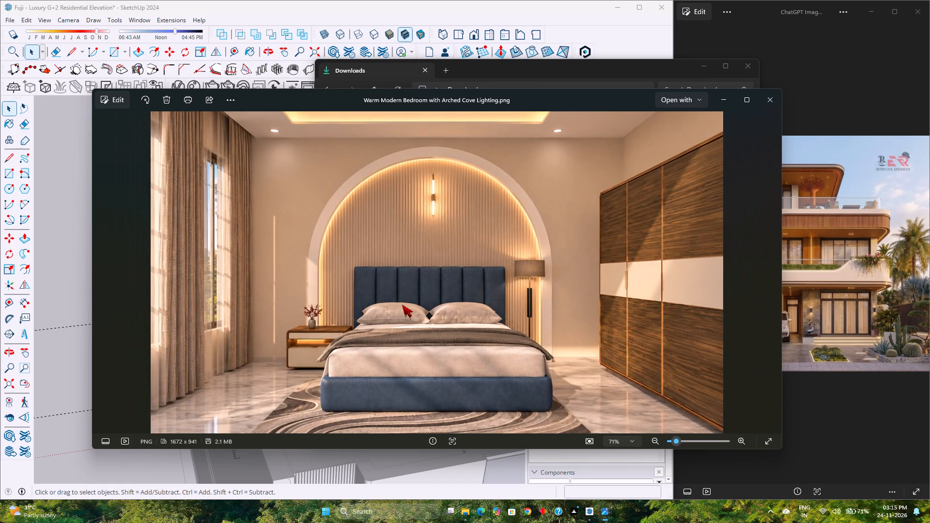
scroll(327, 404, up, 4)
scroll(327, 404, down, 2)
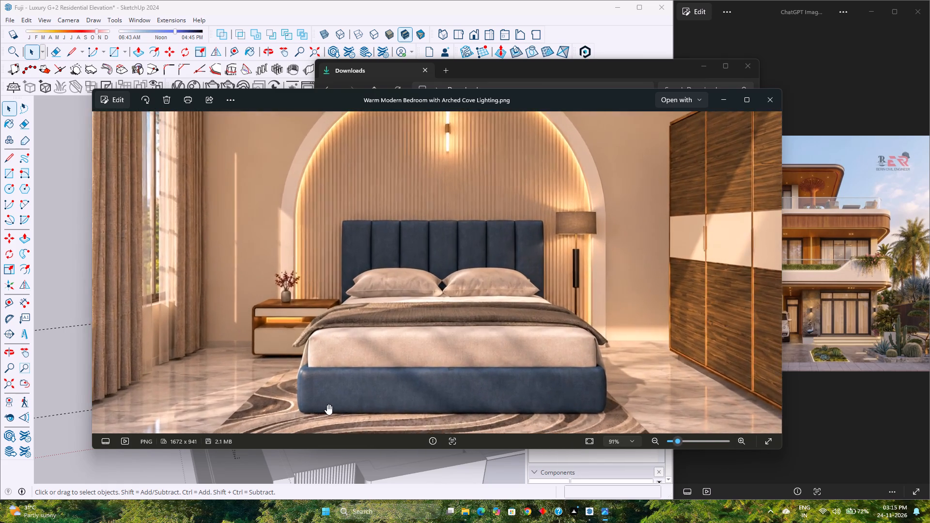
scroll(327, 404, down, 7)
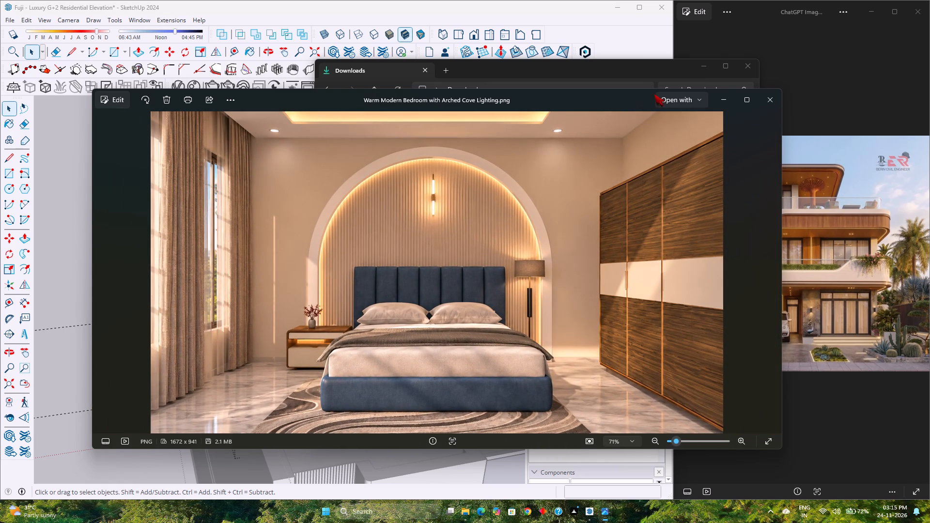
click(723, 96)
Delete the images 123 and Warm Modern Bedroom with Arched Cove Lighting from the Downloads folder.
drag(563, 201, 509, 186)
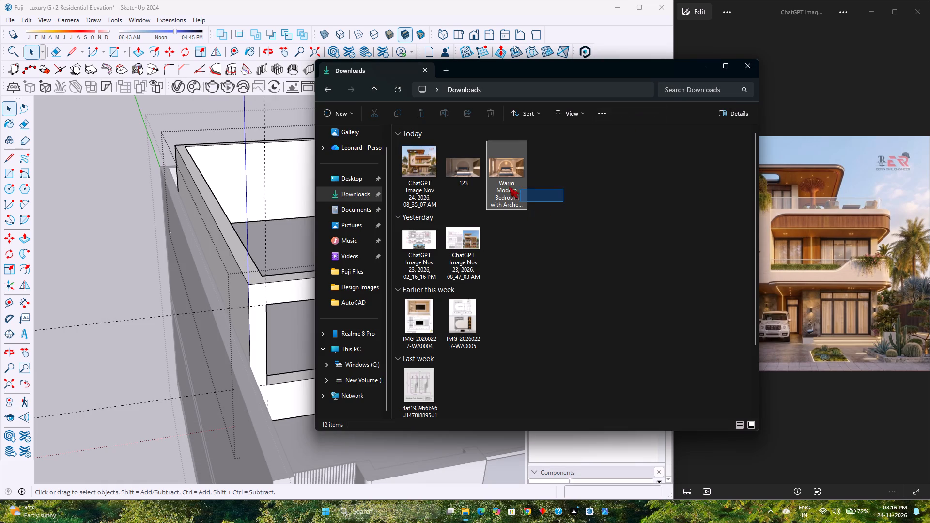
drag(509, 186, 468, 170)
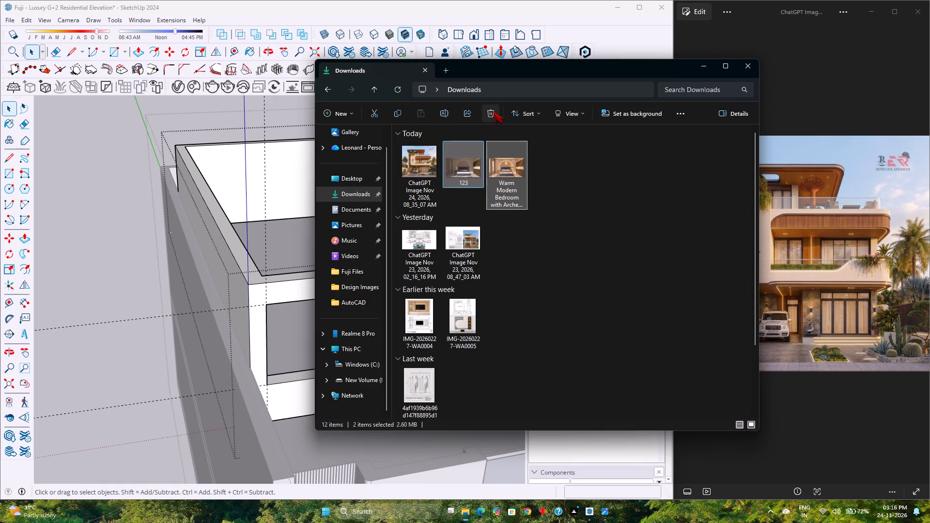
click(494, 111)
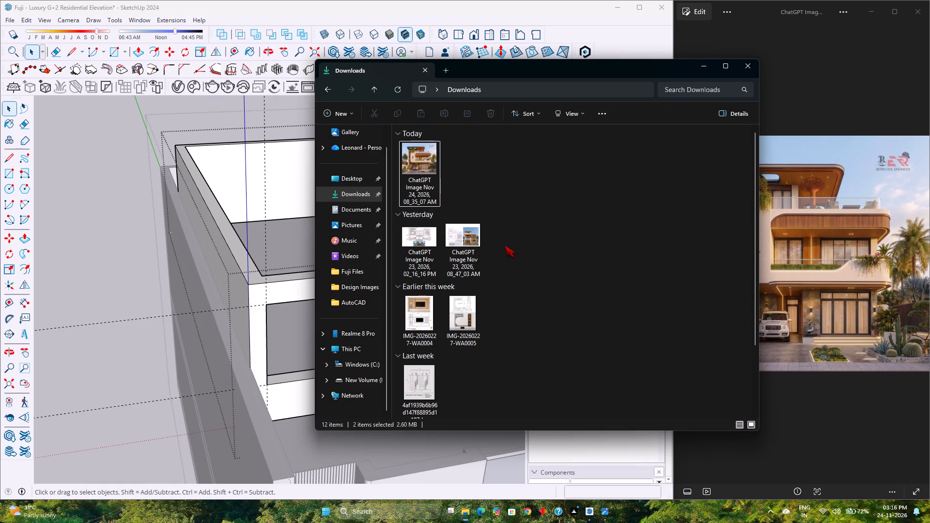
Delete all the images grouped under Yesterday, Earlier this week and Last week in Downloads, and return to the SketchUp model.
drag(505, 246, 425, 238)
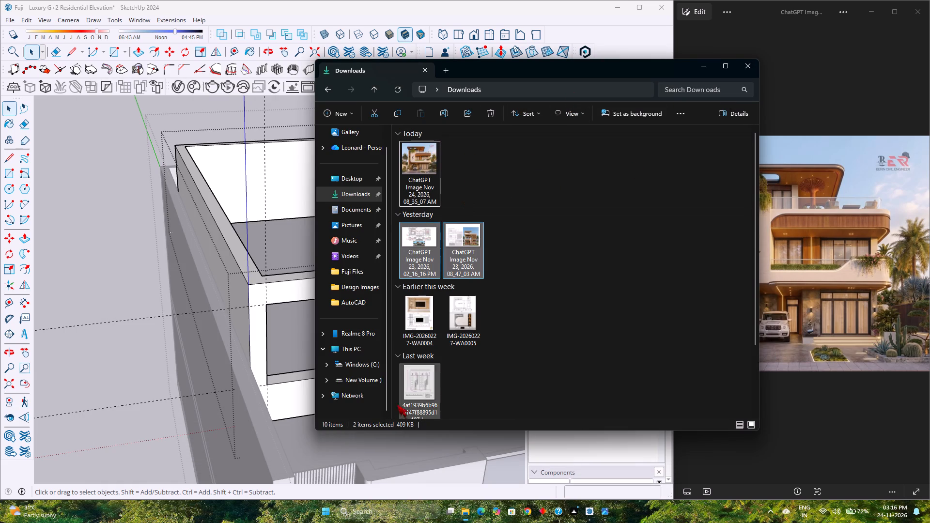
drag(510, 337, 408, 319)
drag(460, 399, 441, 371)
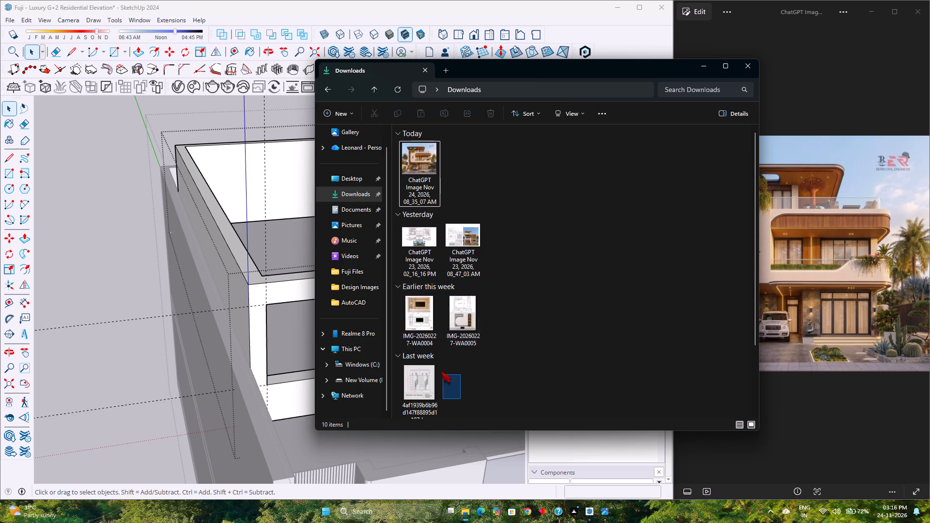
drag(441, 371, 418, 250)
click(484, 113)
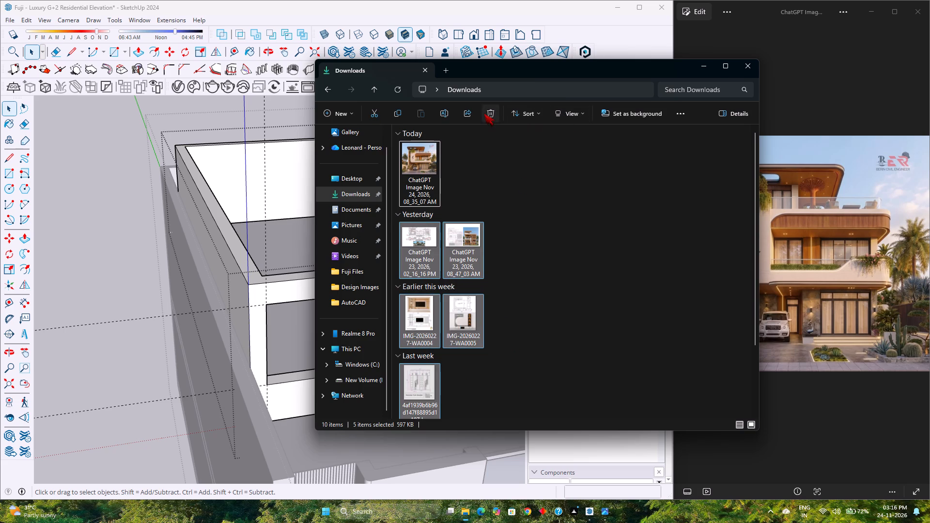
click(700, 66)
Examine the rooftop room's window and door openings and the overall front elevation from several angles.
scroll(349, 259, down, 3)
middle_drag(340, 274, 221, 282)
middle_click(221, 282)
scroll(267, 294, up, 4)
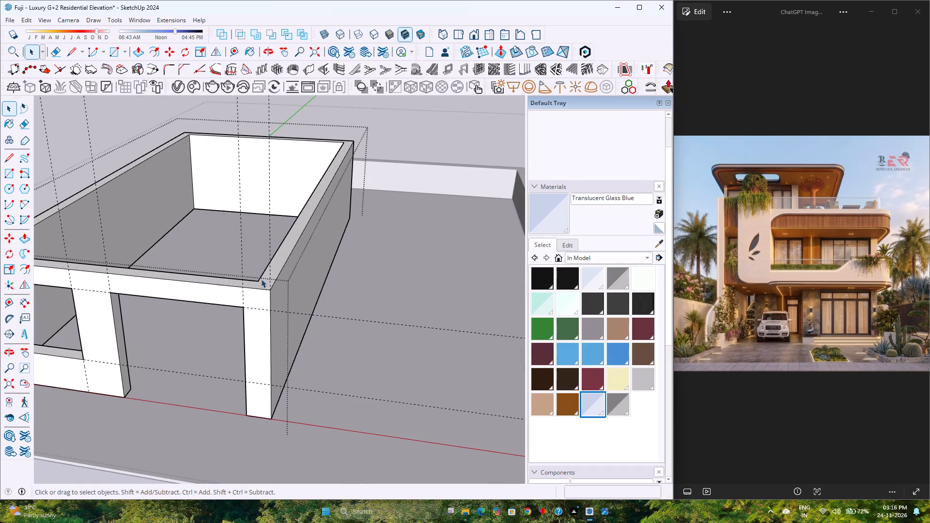
middle_drag(237, 328, 312, 298)
scroll(251, 341, up, 3)
scroll(251, 341, down, 4)
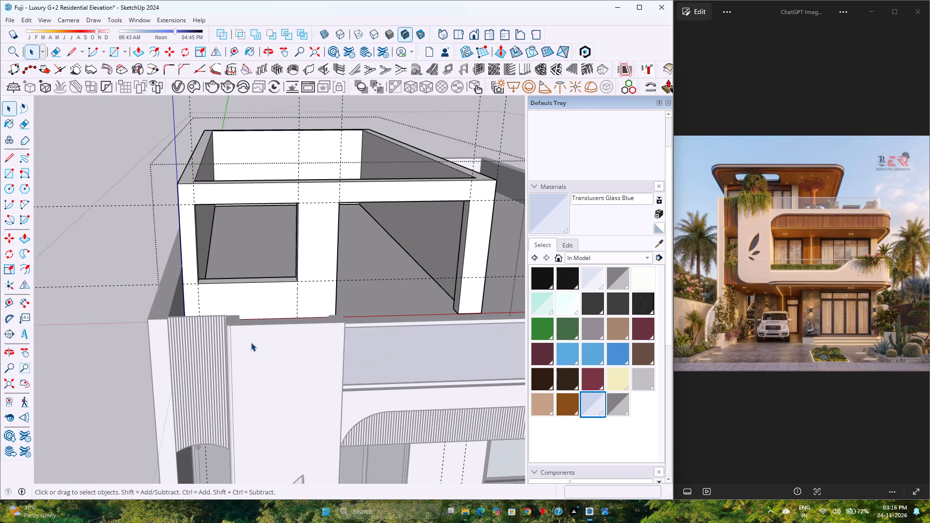
scroll(275, 328, down, 8)
click(174, 367)
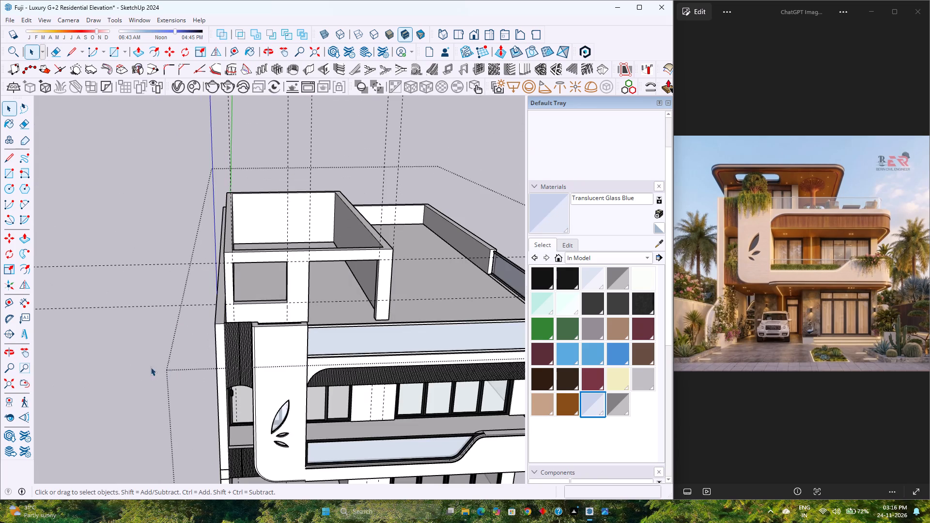
scroll(277, 293, up, 5)
scroll(291, 295, down, 4)
scroll(291, 295, up, 2)
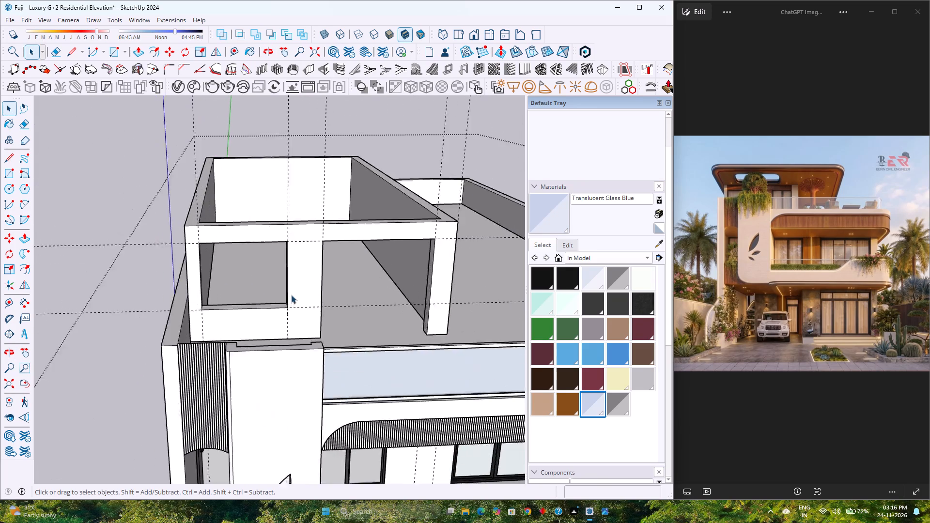
scroll(291, 295, up, 5)
scroll(292, 295, down, 6)
scroll(287, 312, up, 9)
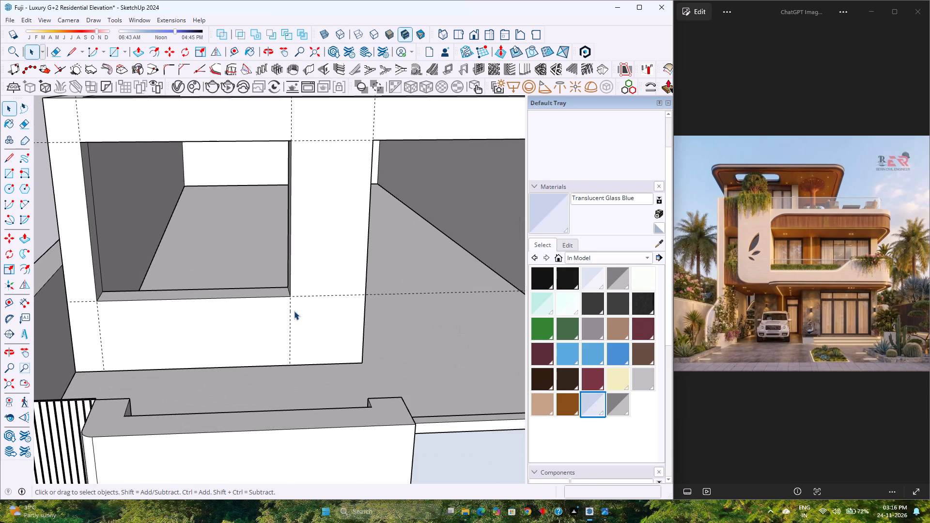
scroll(321, 297, down, 1)
scroll(280, 342, down, 8)
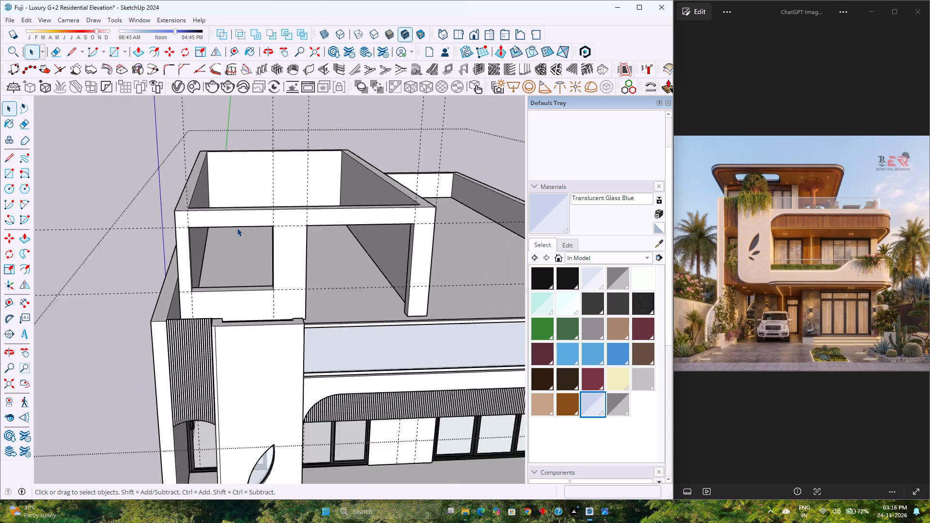
scroll(237, 228, down, 7)
middle_drag(283, 268, 271, 198)
middle_click(271, 198)
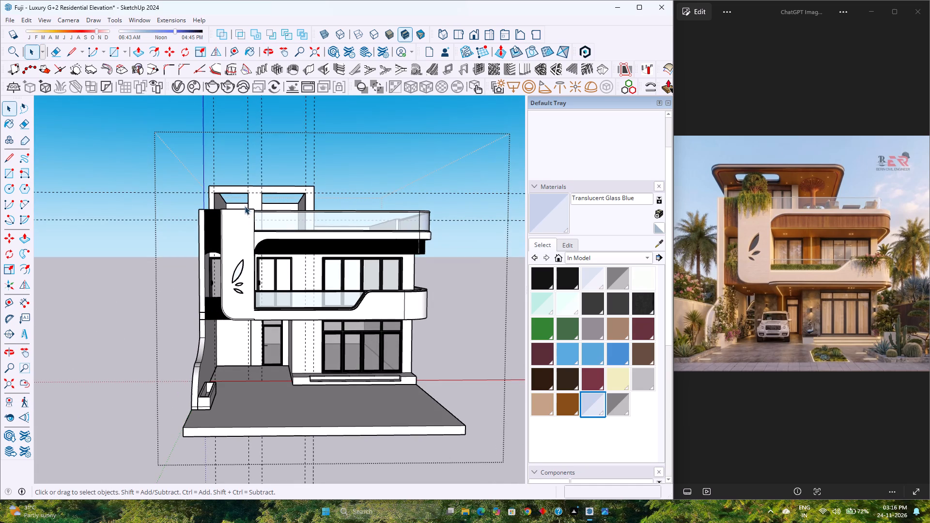
scroll(246, 206, up, 1)
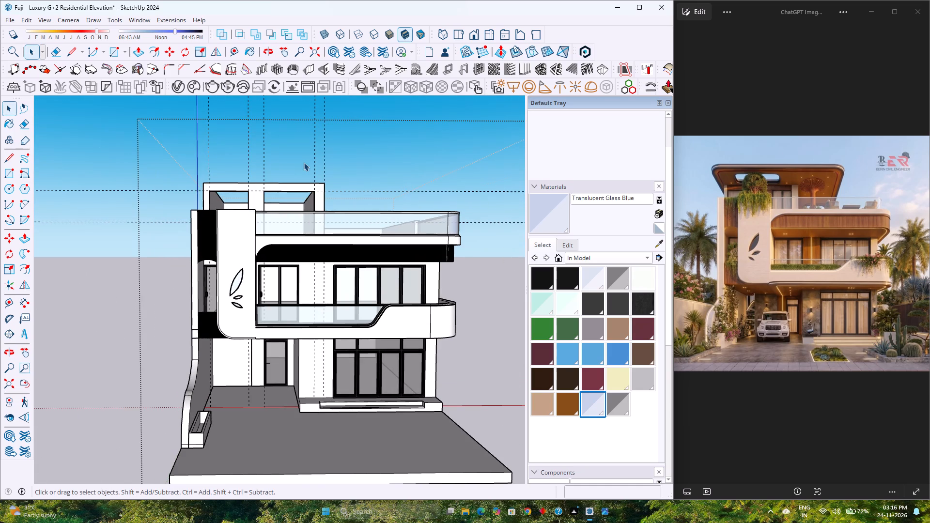
scroll(304, 162, up, 8)
middle_drag(299, 167, 266, 244)
middle_click(266, 244)
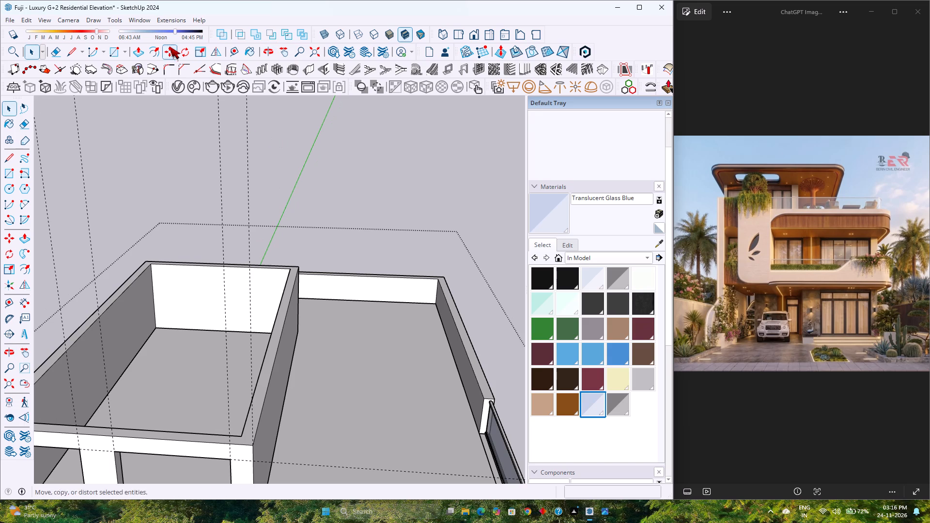
Search the 3D Warehouse for "sliding door", dismissing the promotional offer.
click(143, 19)
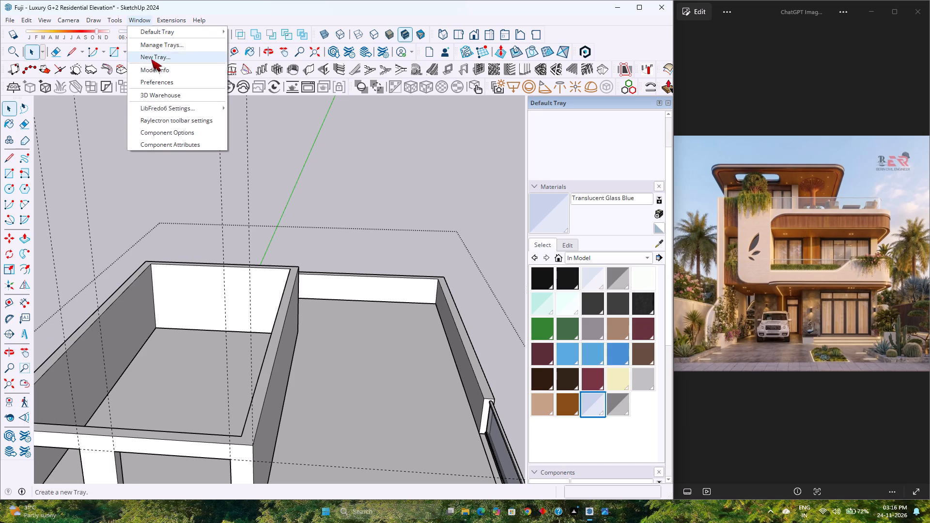
click(191, 94)
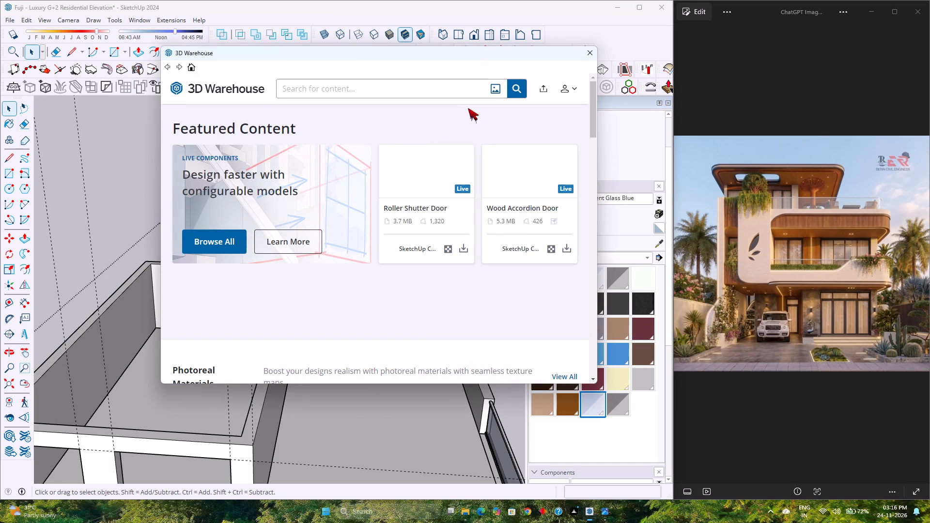
click(459, 91)
key(s)
key(l)
key(i)
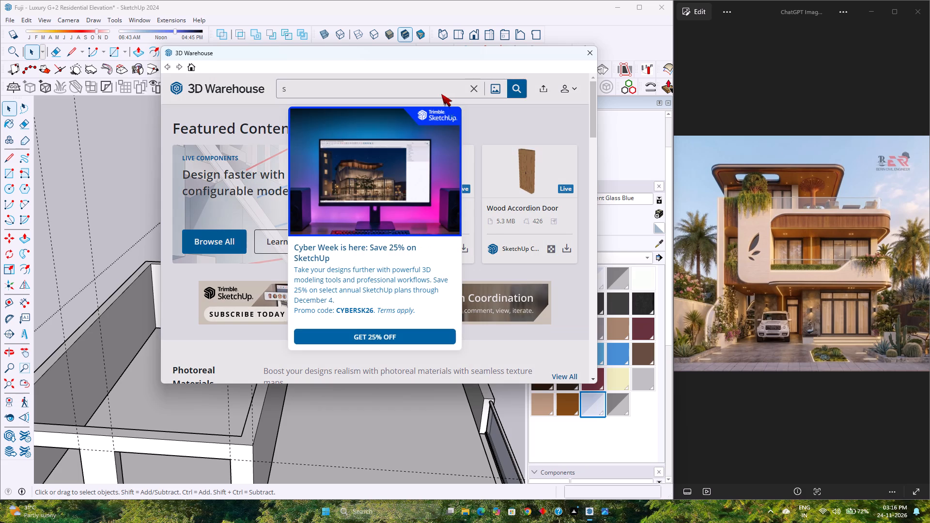
text(di)
key(n)
text(g)
key(space)
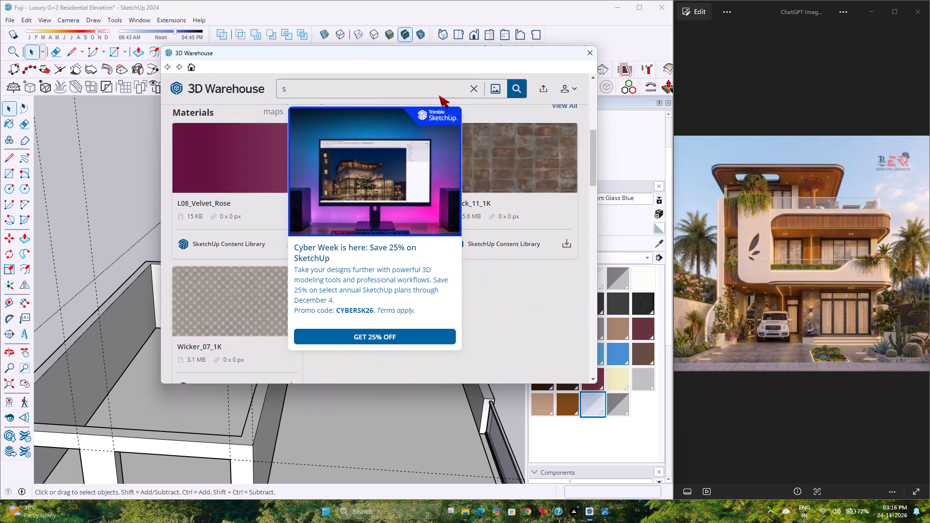
click(456, 114)
click(417, 91)
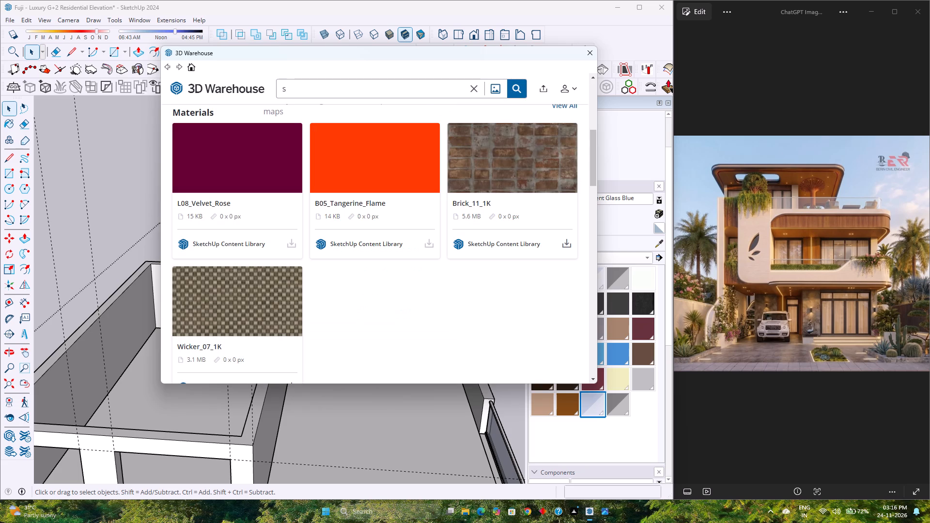
text(li)
key(d)
text(in)
text(g door)
key(Return)
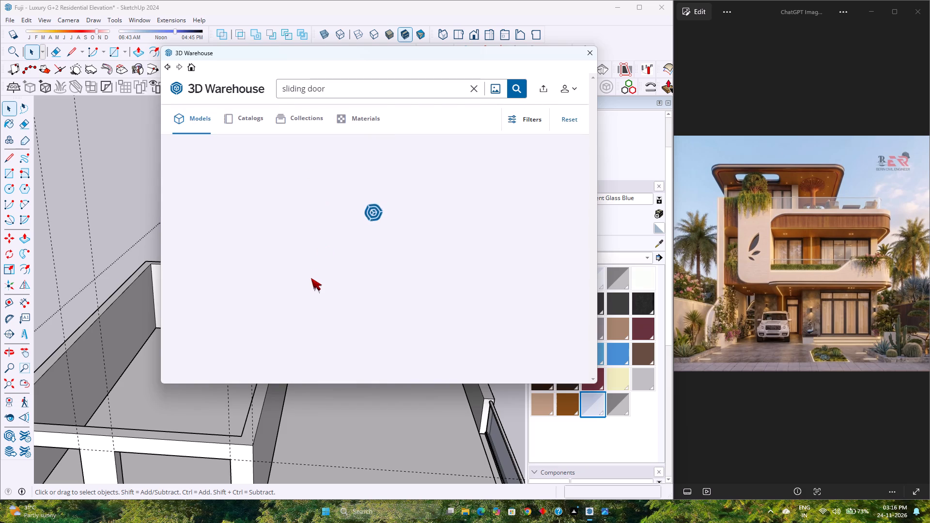
Browse the 3D Warehouse sliding door results for a framed glass door model suited to the rooftop room's front wall opening.
scroll(303, 246, up, 3)
scroll(303, 247, down, 2)
scroll(340, 288, down, 2)
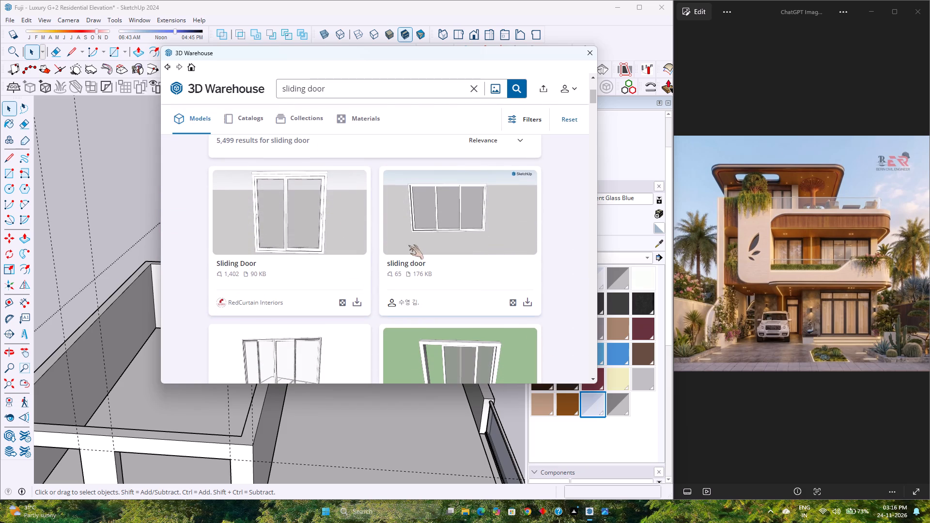
scroll(408, 245, down, 3)
scroll(408, 245, up, 3)
scroll(407, 245, down, 3)
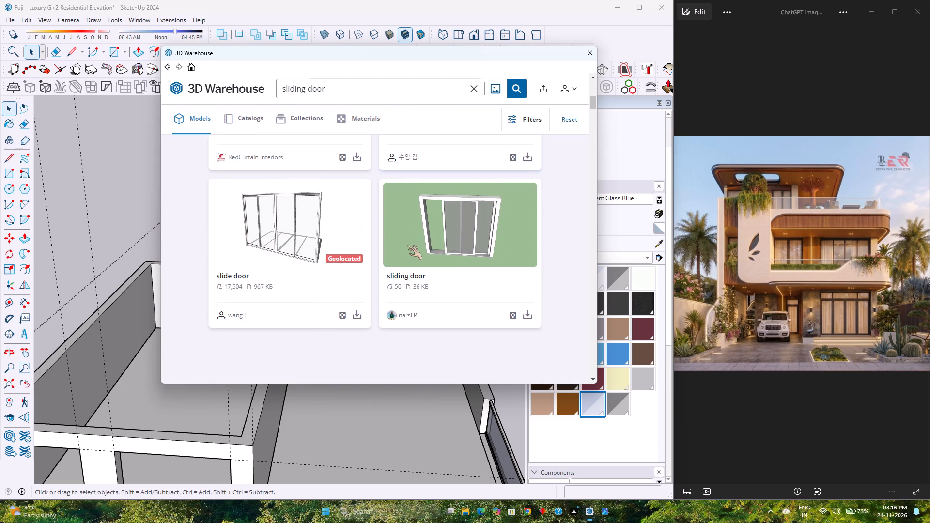
scroll(334, 273, down, 7)
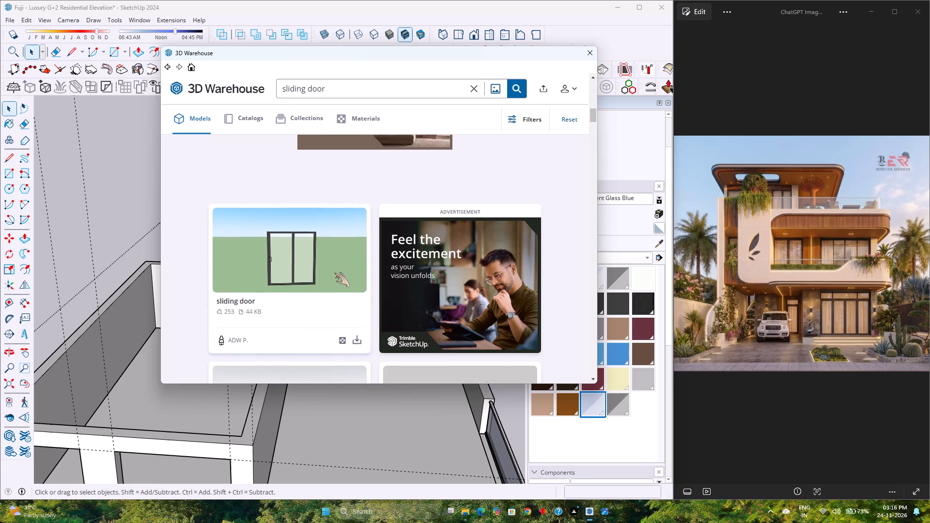
scroll(334, 273, down, 8)
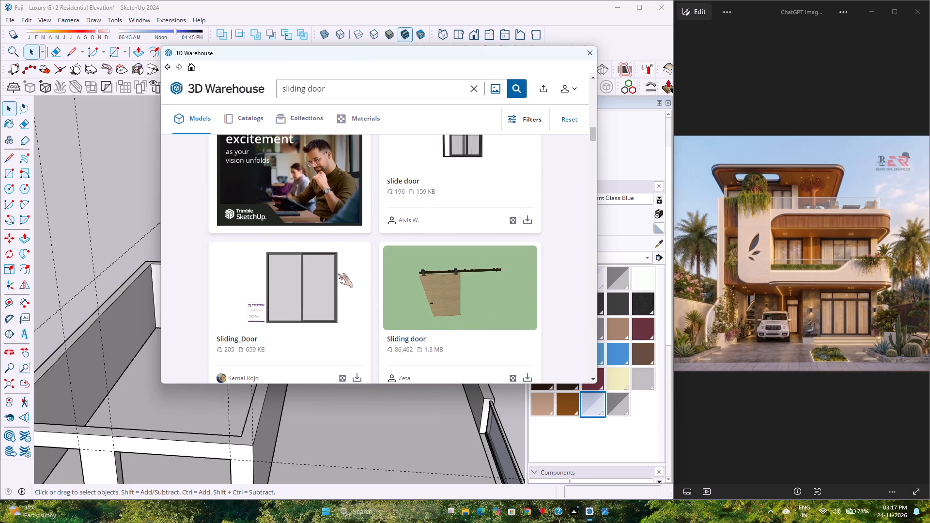
scroll(338, 274, down, 4)
scroll(337, 275, up, 1)
scroll(337, 275, down, 10)
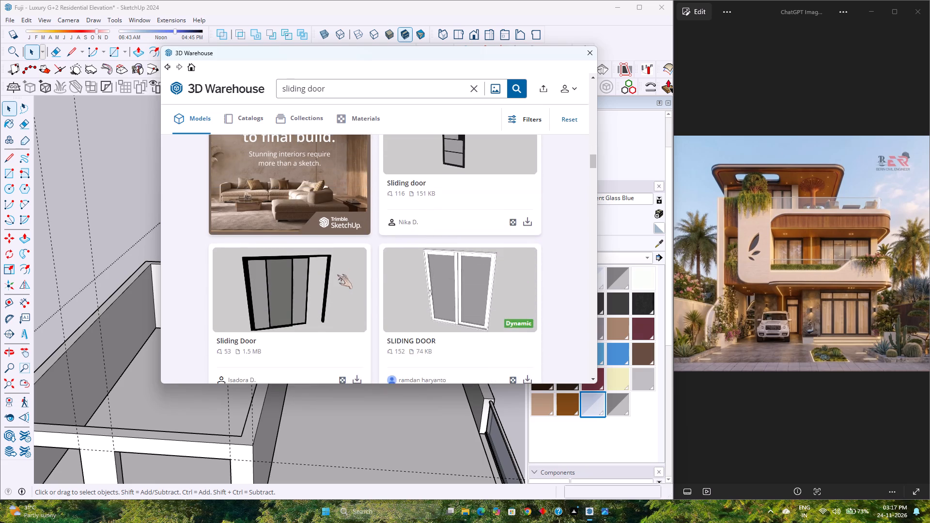
scroll(337, 275, down, 19)
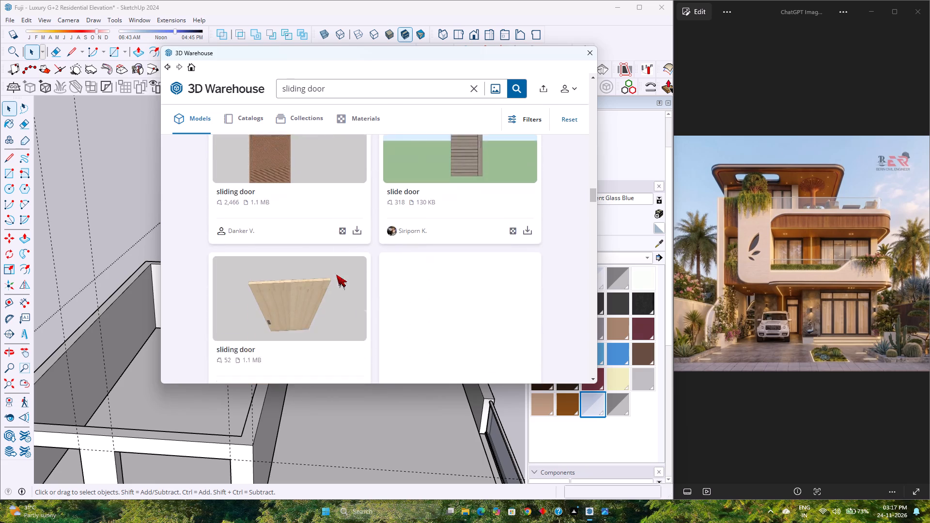
scroll(336, 275, down, 13)
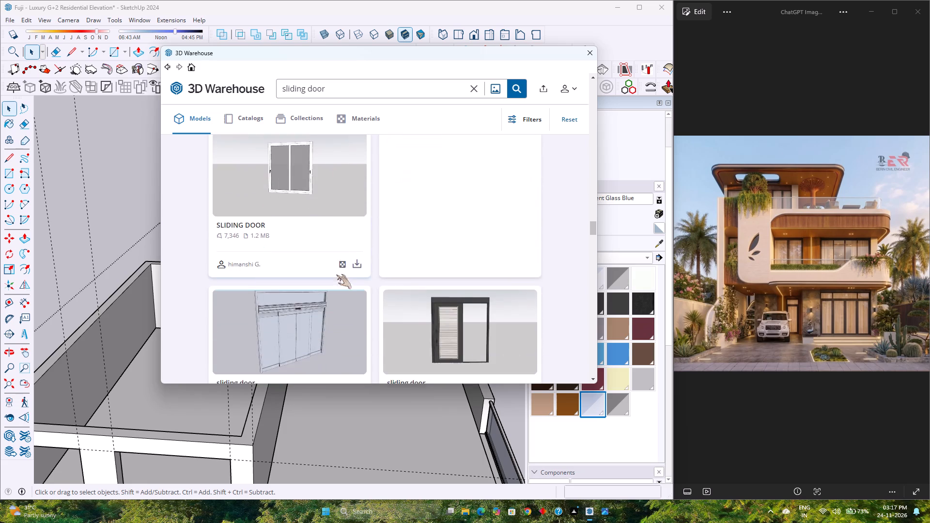
scroll(336, 275, down, 10)
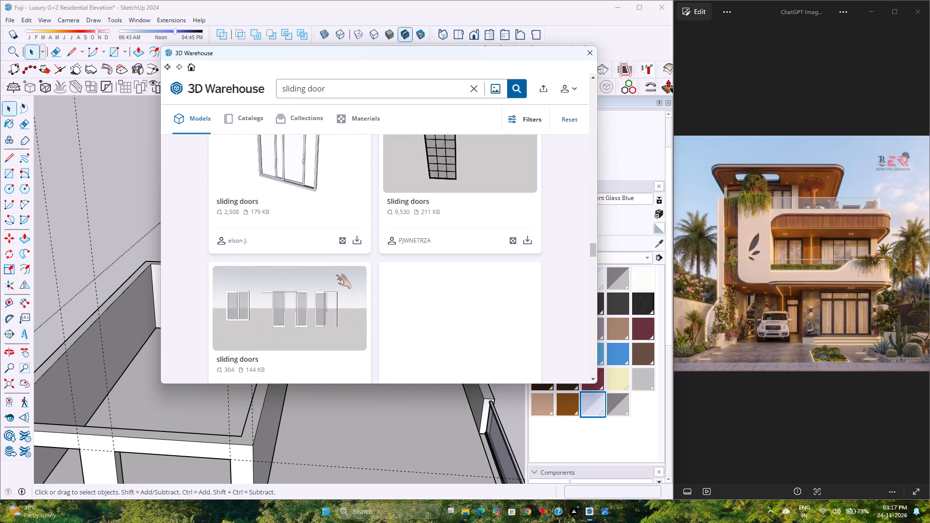
scroll(336, 275, down, 14)
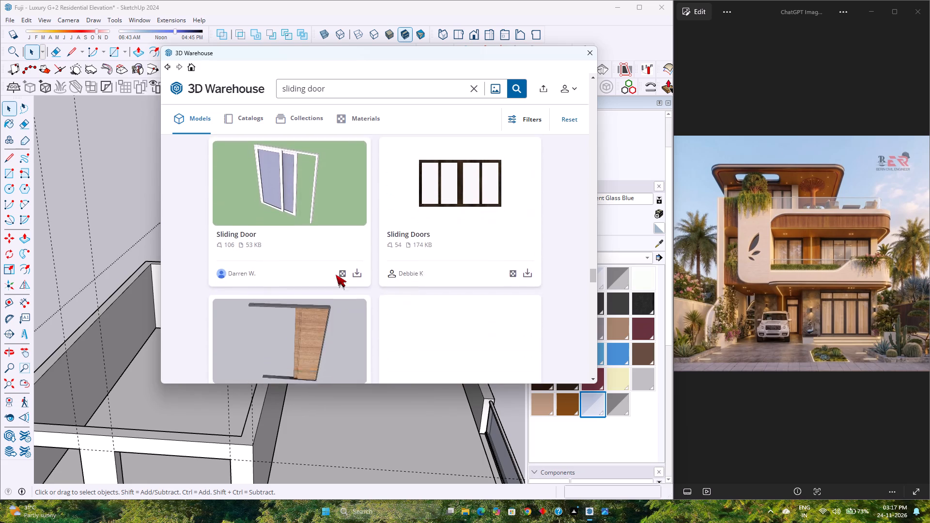
scroll(336, 275, up, 2)
scroll(336, 275, down, 3)
scroll(336, 275, up, 2)
scroll(336, 275, down, 3)
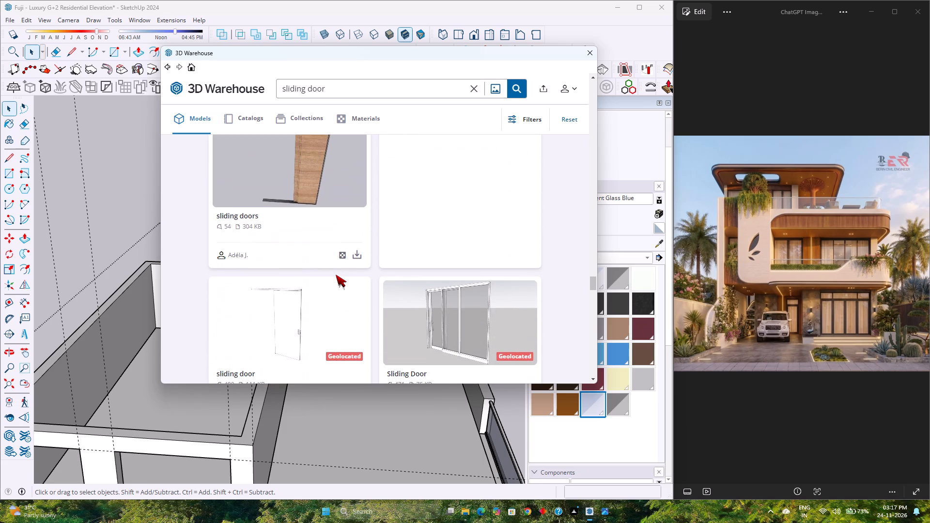
scroll(336, 275, up, 4)
scroll(336, 275, down, 3)
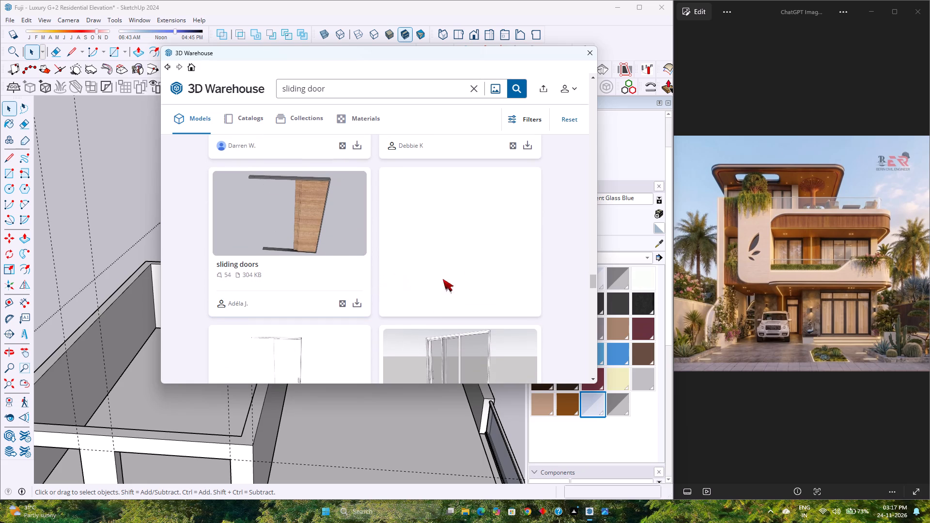
scroll(493, 263, down, 6)
scroll(417, 277, down, 3)
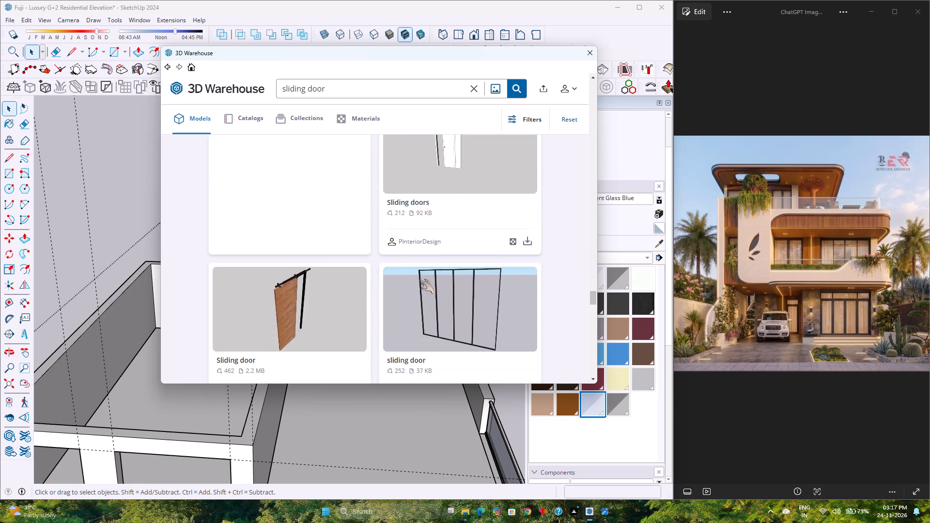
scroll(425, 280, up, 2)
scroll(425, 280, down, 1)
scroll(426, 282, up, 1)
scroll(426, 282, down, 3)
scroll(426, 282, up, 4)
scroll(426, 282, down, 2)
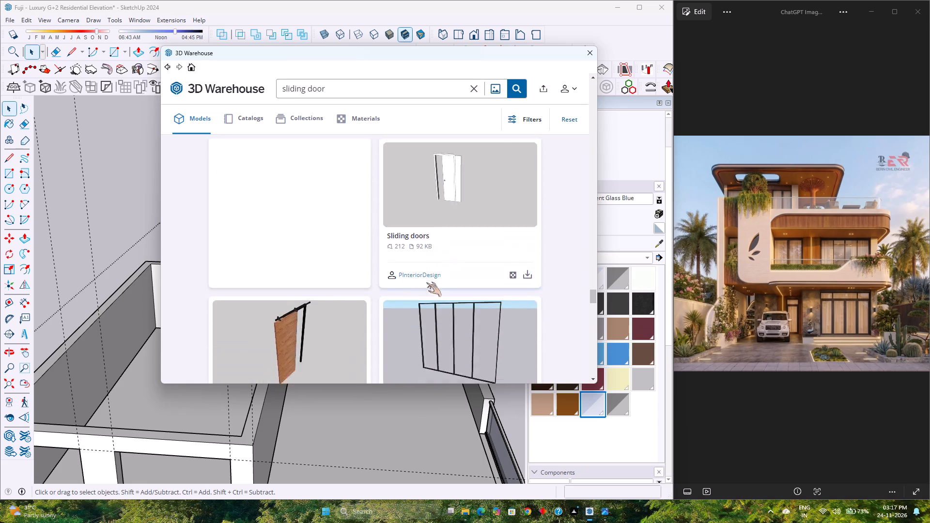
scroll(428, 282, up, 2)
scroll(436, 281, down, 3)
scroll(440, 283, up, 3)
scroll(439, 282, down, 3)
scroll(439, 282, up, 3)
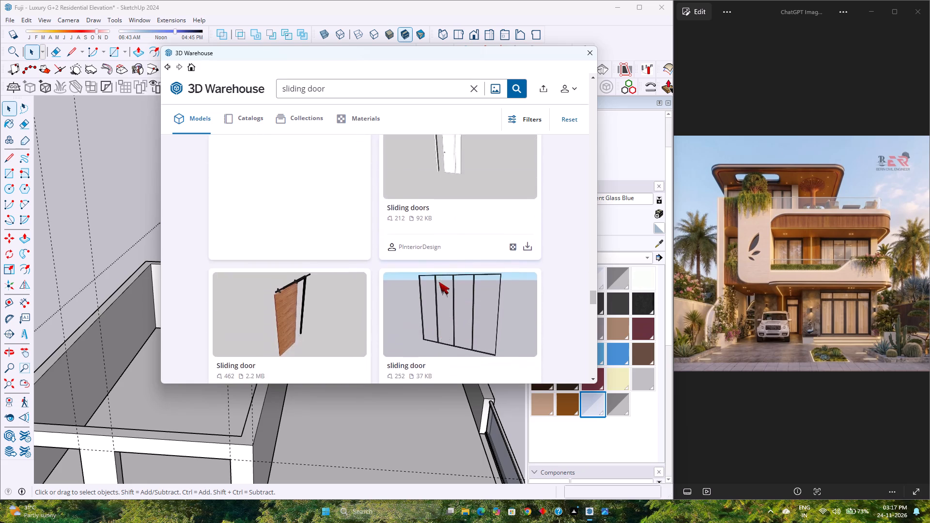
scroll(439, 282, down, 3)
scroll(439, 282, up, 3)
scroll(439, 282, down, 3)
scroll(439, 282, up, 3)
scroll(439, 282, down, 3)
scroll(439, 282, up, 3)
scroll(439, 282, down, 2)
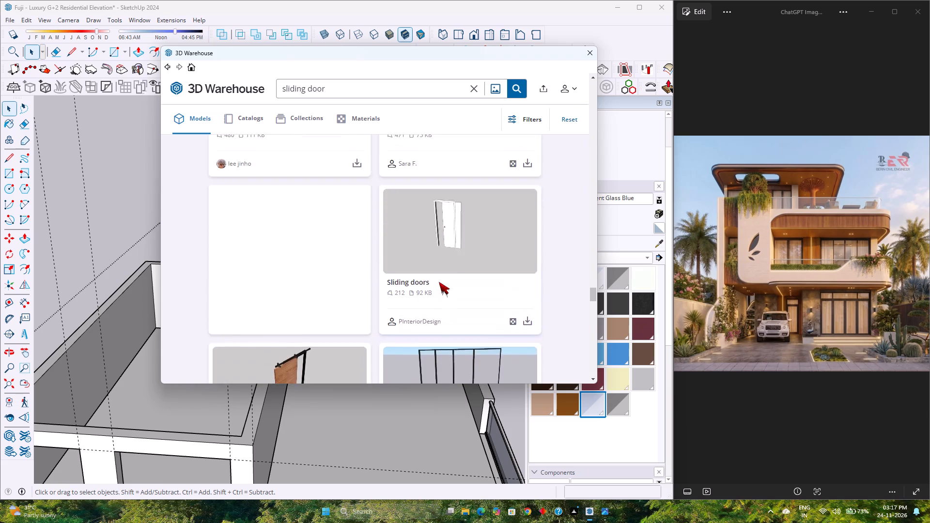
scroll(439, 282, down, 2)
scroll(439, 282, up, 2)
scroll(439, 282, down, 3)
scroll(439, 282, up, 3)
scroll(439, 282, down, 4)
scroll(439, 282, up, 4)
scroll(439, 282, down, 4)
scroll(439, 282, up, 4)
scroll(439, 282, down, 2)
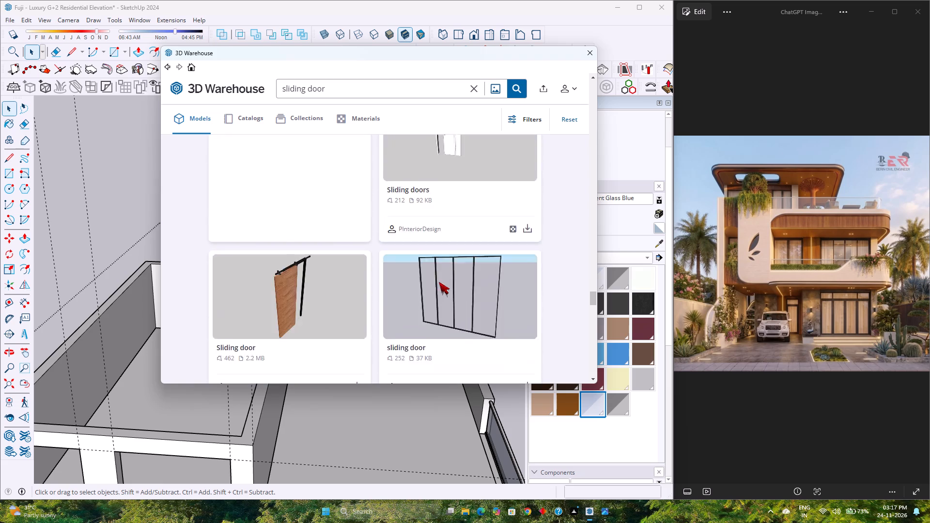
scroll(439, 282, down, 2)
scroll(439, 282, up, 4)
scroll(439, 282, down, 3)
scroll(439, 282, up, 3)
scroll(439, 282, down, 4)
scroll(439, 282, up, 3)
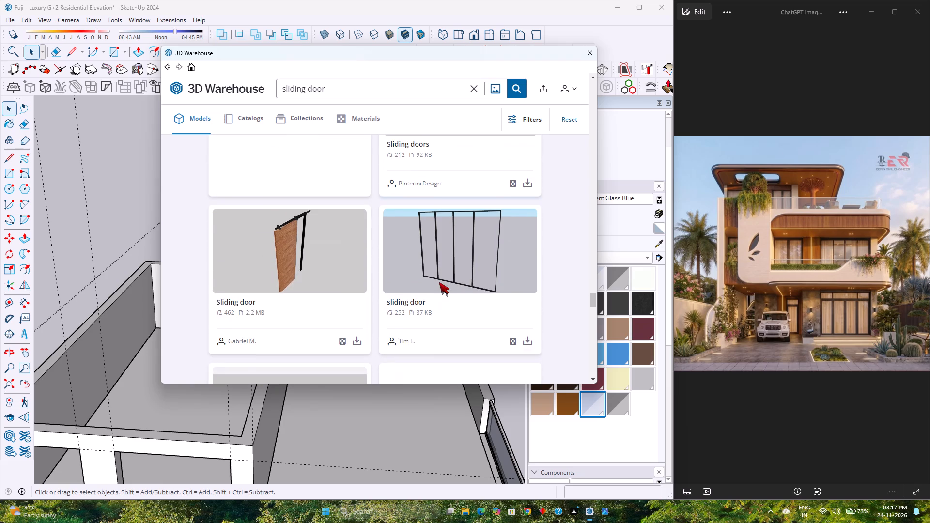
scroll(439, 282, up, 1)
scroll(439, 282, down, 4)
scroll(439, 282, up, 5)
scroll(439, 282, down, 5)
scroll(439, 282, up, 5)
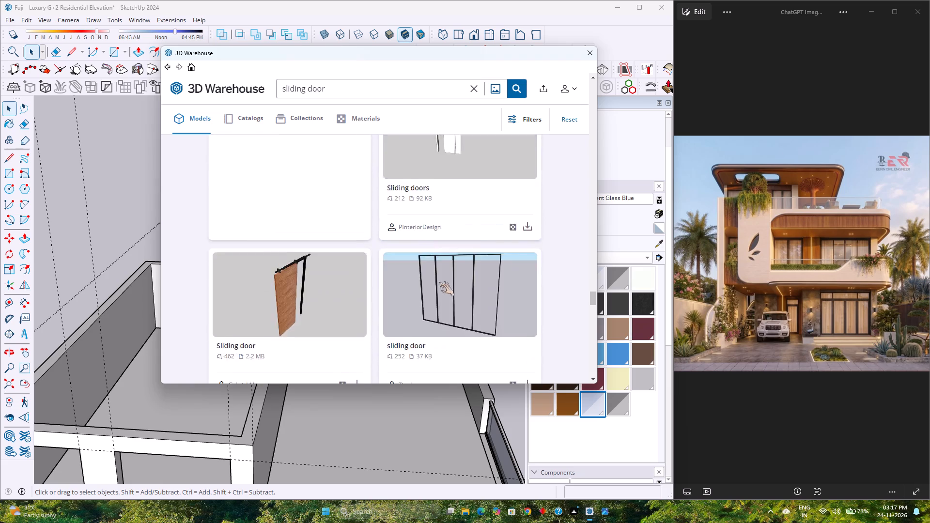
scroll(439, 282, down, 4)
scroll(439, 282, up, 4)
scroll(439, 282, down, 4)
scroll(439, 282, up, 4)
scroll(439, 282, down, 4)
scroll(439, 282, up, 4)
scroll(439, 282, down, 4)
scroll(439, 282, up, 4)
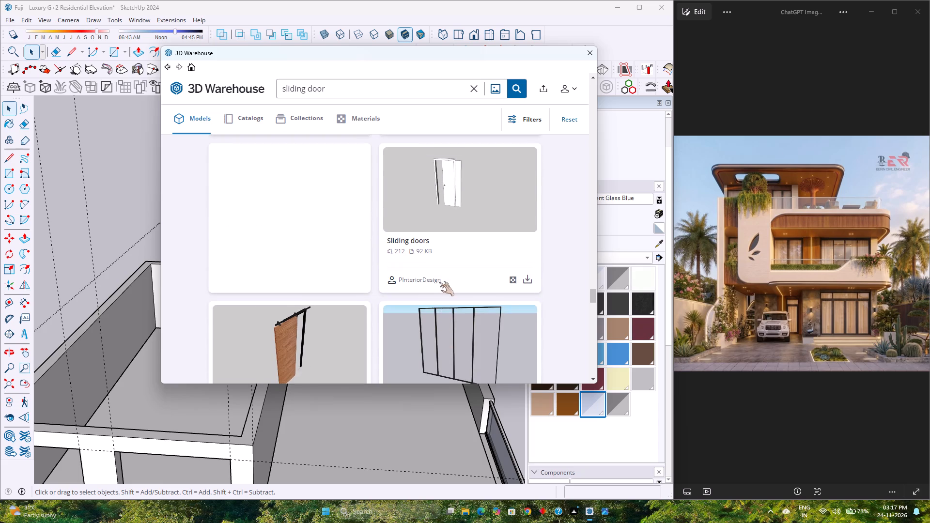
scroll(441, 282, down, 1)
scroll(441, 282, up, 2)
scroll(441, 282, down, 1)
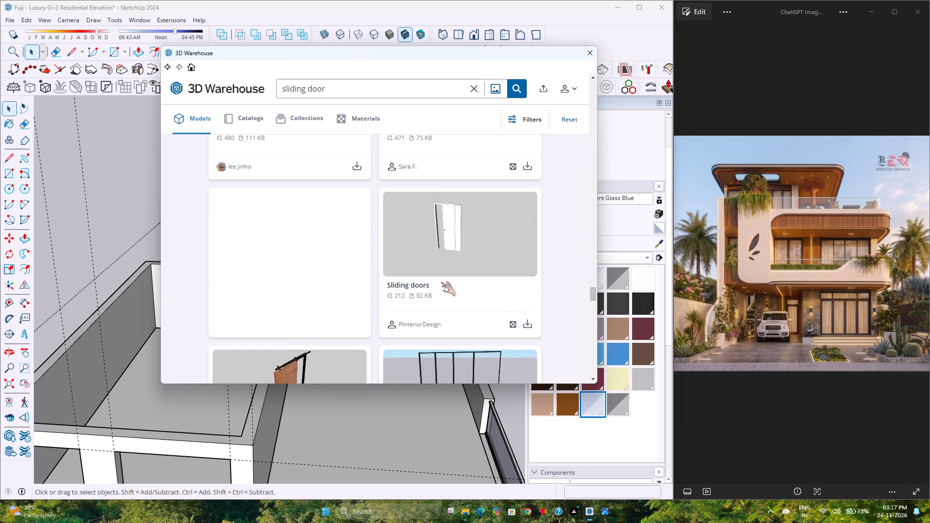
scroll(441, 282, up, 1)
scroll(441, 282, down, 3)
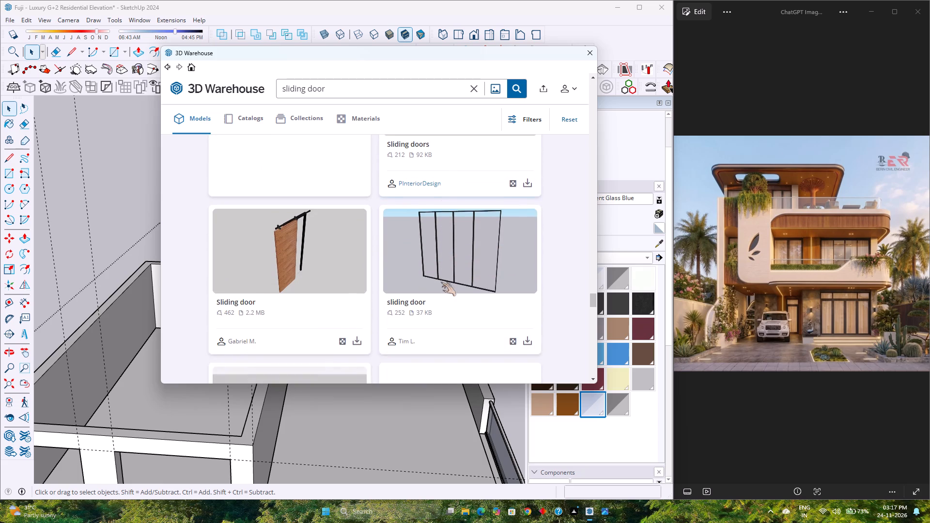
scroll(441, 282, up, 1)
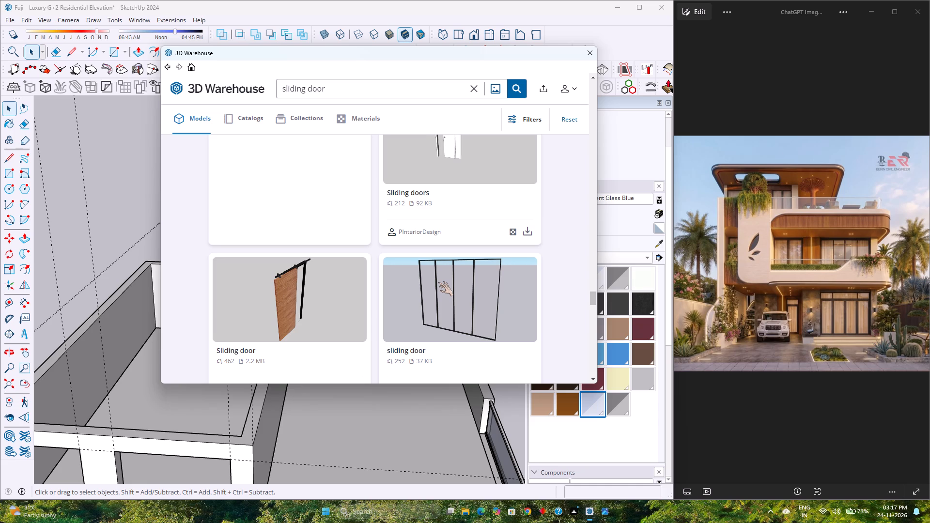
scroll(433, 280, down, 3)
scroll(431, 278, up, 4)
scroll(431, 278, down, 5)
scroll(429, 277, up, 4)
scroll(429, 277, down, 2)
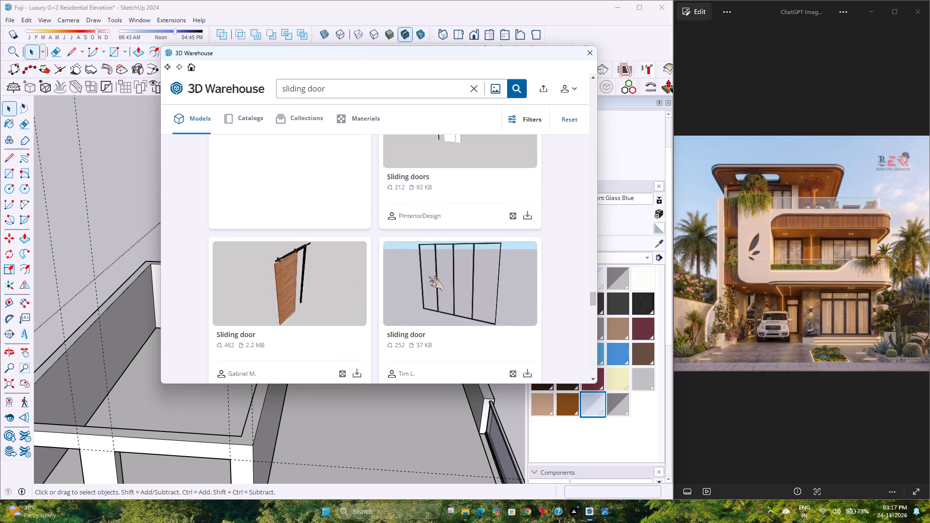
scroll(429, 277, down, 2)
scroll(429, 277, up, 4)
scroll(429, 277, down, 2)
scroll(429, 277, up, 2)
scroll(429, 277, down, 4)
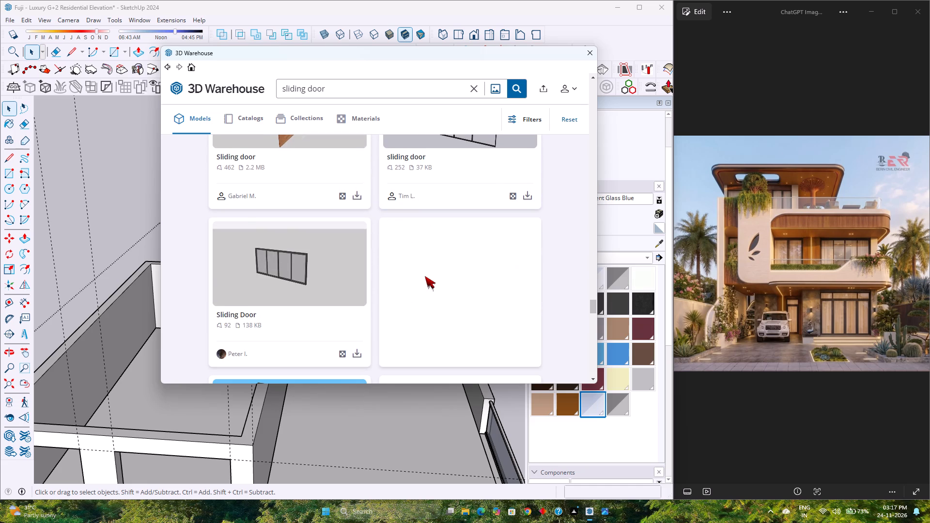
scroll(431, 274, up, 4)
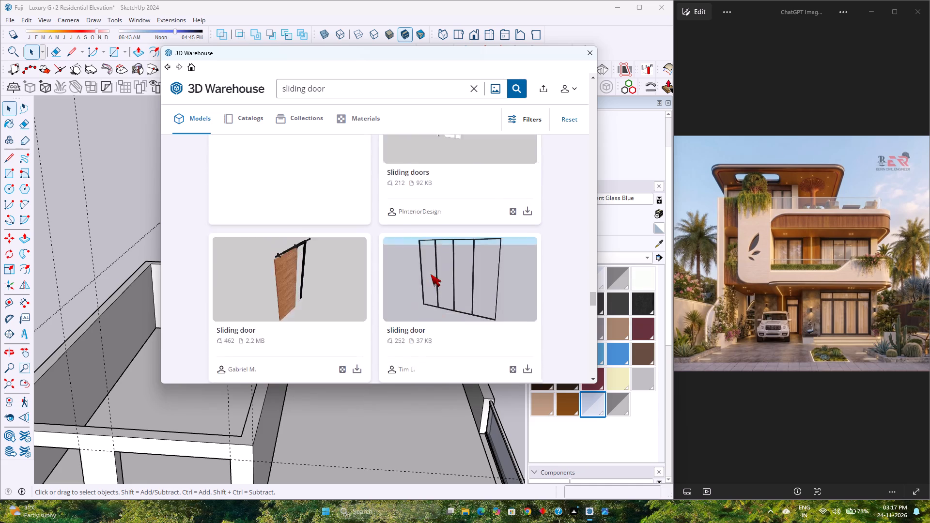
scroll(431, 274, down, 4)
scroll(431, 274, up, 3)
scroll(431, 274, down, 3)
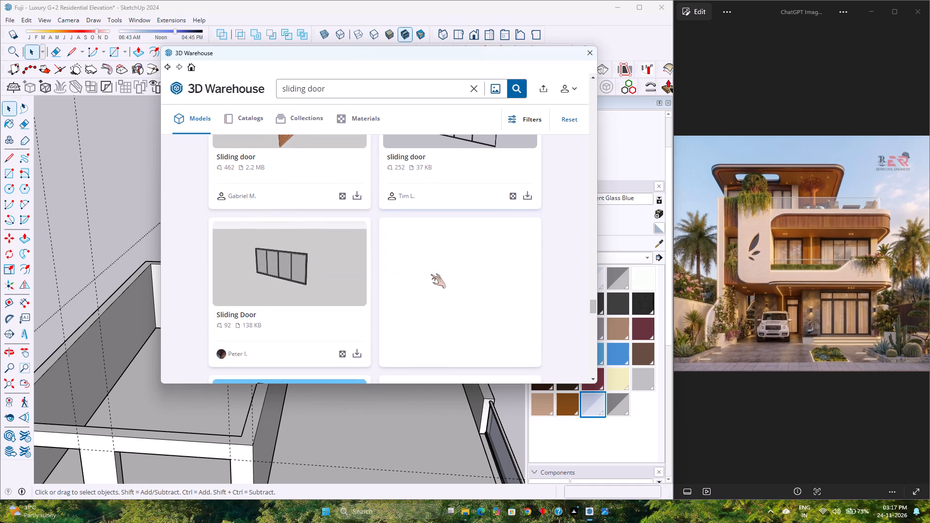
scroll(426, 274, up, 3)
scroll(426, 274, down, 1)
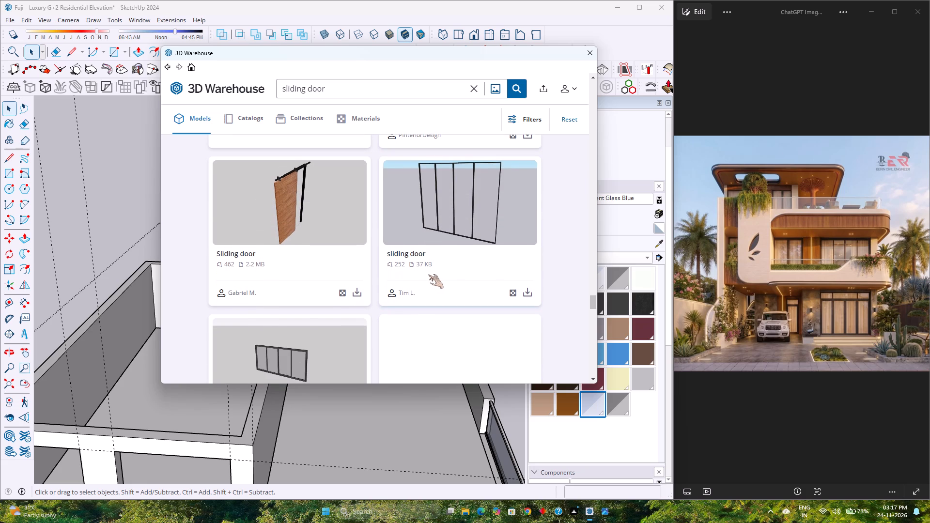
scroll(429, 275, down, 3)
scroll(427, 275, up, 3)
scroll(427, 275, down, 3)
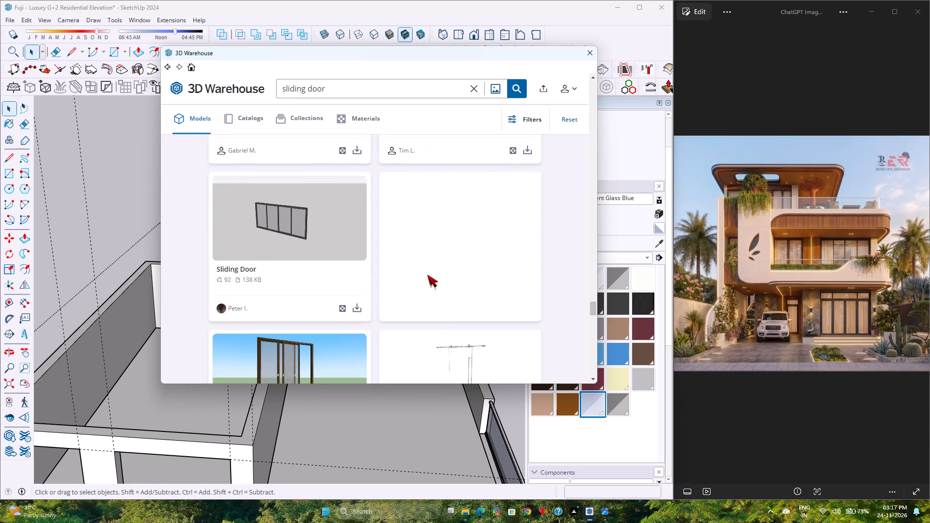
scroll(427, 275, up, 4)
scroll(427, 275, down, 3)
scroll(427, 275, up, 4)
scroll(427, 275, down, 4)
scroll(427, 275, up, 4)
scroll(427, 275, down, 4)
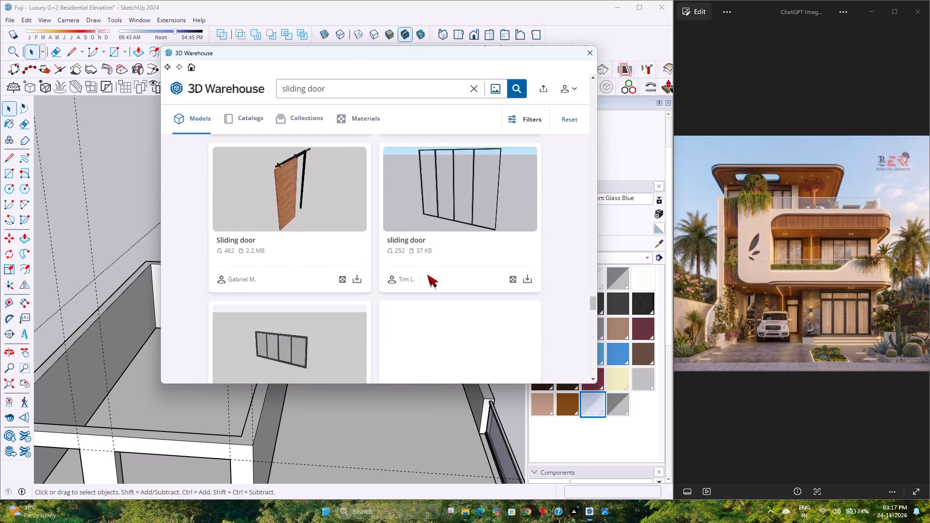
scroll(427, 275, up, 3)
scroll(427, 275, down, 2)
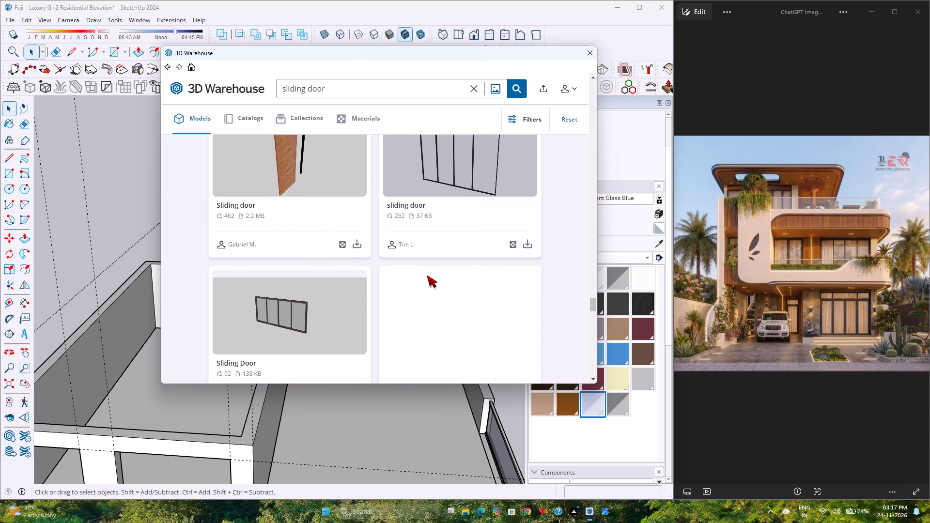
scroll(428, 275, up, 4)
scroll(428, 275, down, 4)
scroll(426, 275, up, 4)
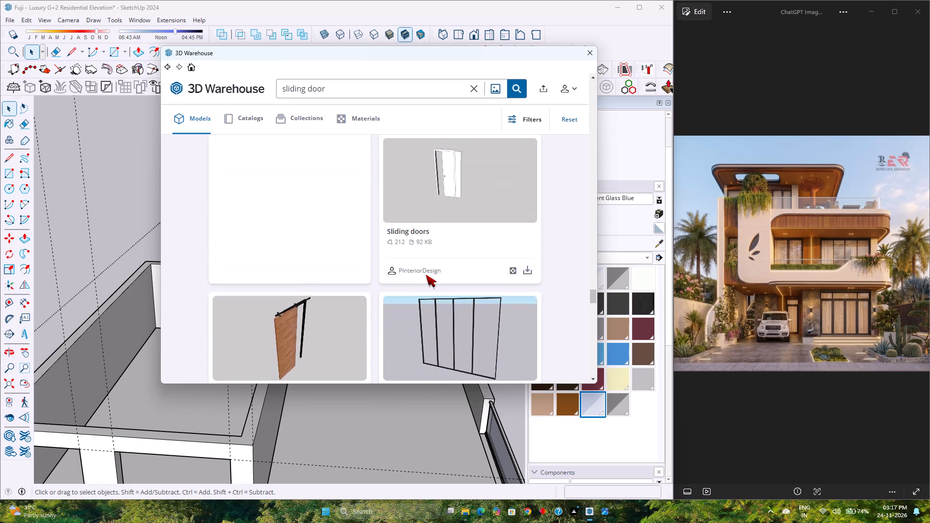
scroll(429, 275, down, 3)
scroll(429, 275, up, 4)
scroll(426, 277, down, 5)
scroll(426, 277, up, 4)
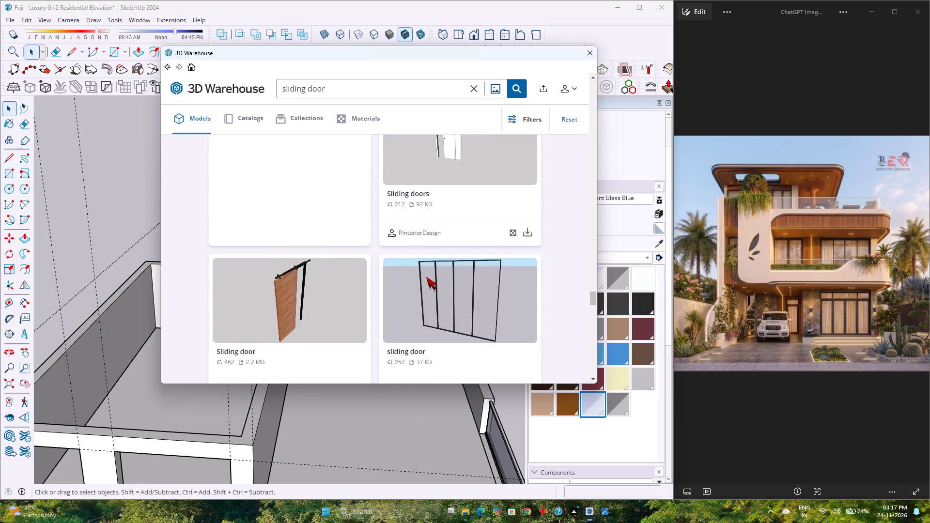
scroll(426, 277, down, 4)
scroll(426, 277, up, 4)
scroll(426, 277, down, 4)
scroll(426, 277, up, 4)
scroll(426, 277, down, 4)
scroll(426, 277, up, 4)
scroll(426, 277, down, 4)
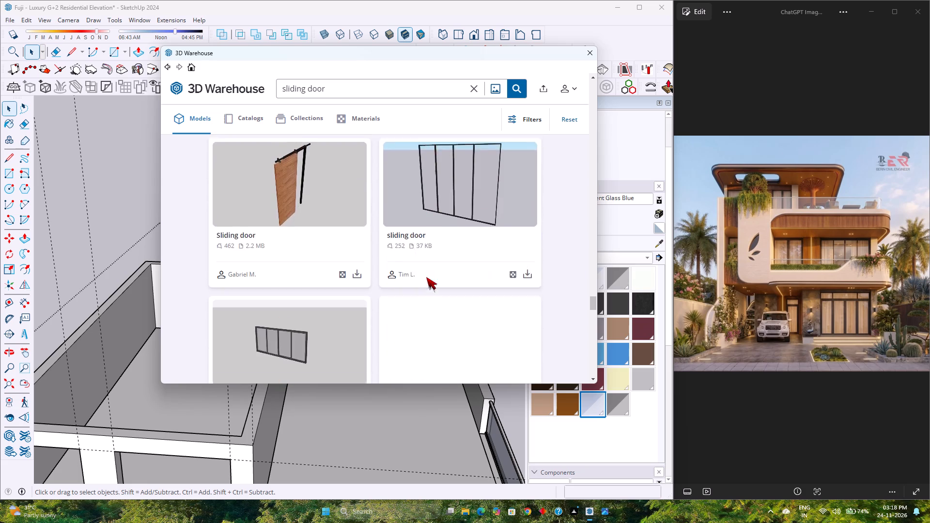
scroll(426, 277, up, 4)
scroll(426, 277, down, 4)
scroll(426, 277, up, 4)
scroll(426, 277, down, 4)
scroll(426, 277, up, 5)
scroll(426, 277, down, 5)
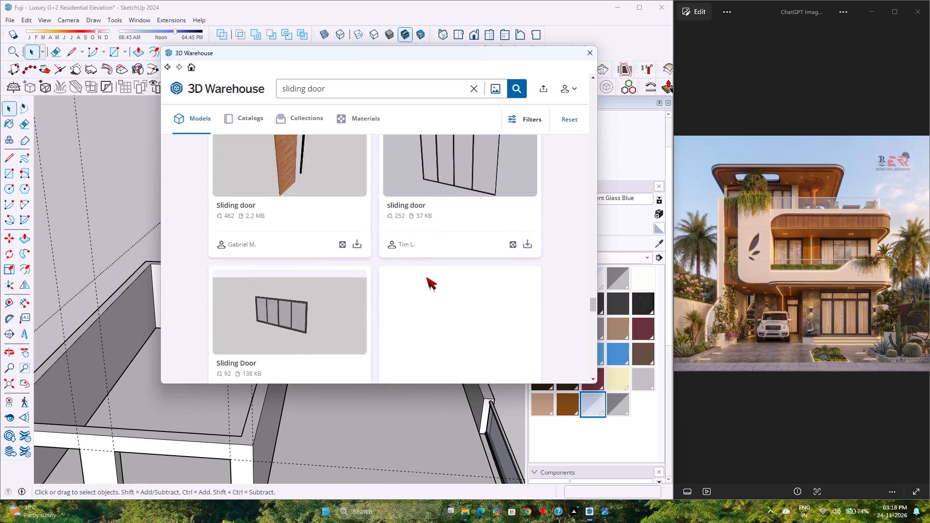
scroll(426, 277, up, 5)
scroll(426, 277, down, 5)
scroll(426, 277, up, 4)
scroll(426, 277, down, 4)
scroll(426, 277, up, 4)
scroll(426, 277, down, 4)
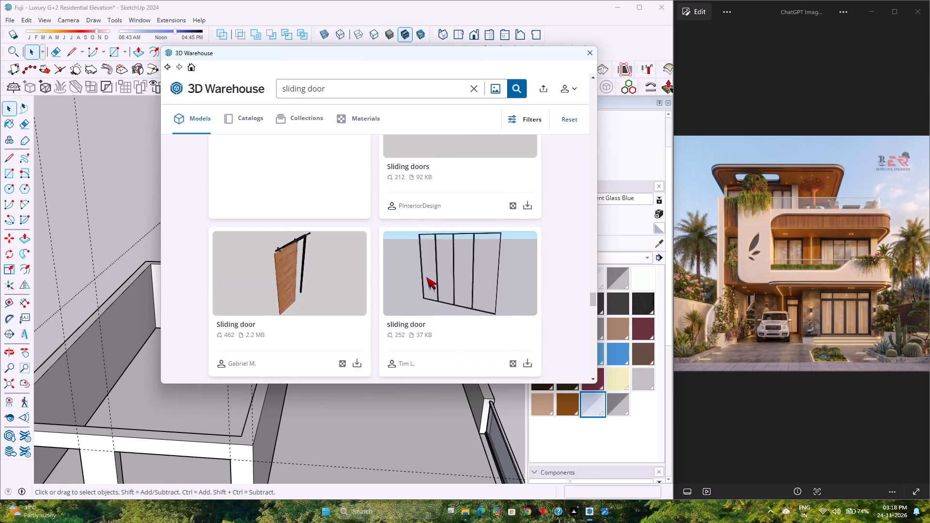
Compare the four-panel black-framed sliding door models in the 3D Warehouse results for the rooftop room's front wall opening.
scroll(426, 277, up, 4)
scroll(426, 277, down, 4)
scroll(426, 277, up, 4)
scroll(426, 277, down, 4)
scroll(426, 277, up, 4)
scroll(426, 277, down, 2)
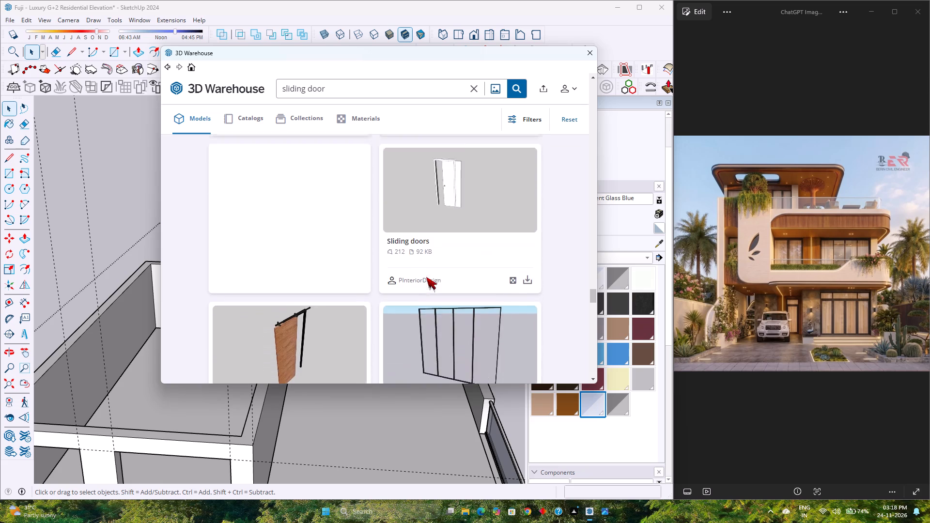
scroll(426, 277, down, 2)
scroll(426, 277, up, 4)
scroll(426, 277, down, 4)
scroll(426, 277, up, 4)
scroll(426, 277, down, 4)
scroll(426, 277, up, 4)
scroll(426, 277, down, 3)
scroll(426, 277, up, 4)
scroll(426, 277, down, 4)
scroll(426, 277, up, 4)
scroll(426, 277, down, 5)
scroll(426, 277, up, 2)
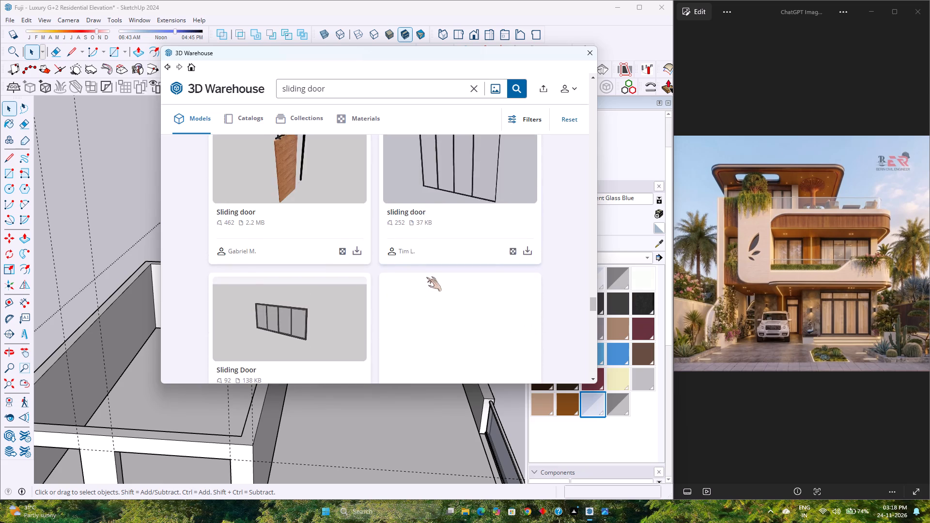
scroll(426, 277, up, 3)
scroll(426, 277, down, 4)
scroll(426, 277, up, 4)
scroll(426, 277, down, 4)
scroll(426, 277, up, 4)
scroll(426, 277, down, 4)
scroll(426, 277, up, 2)
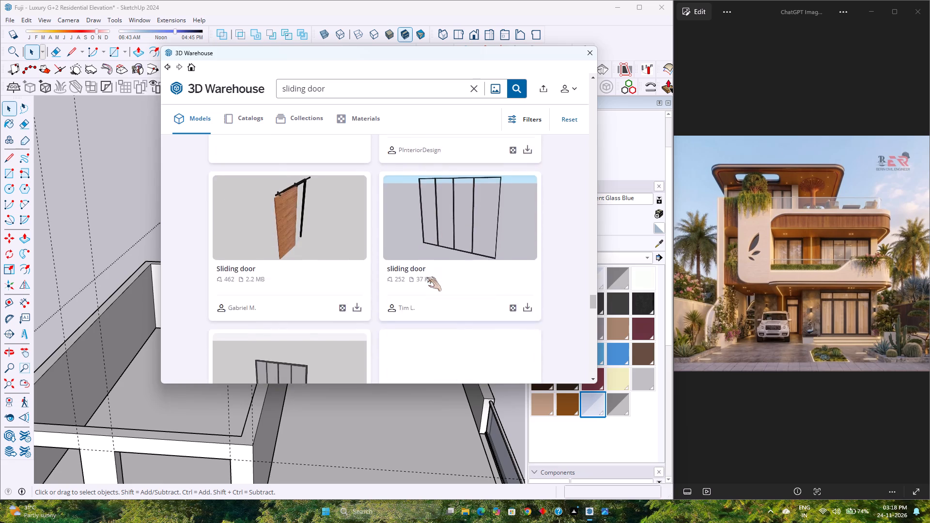
scroll(426, 277, up, 2)
scroll(426, 277, down, 4)
scroll(426, 277, up, 4)
scroll(426, 277, down, 5)
scroll(426, 277, up, 4)
scroll(426, 277, down, 4)
scroll(426, 277, up, 4)
scroll(426, 277, down, 4)
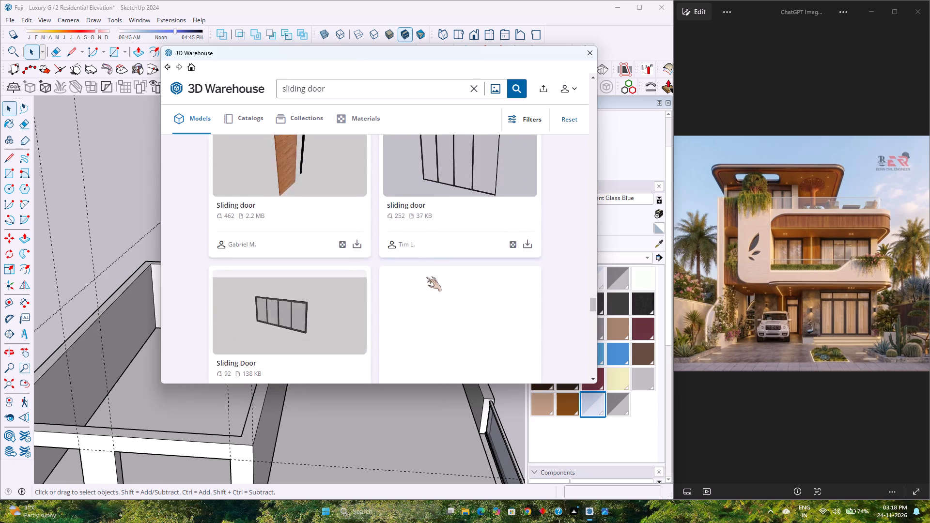
scroll(426, 277, up, 4)
scroll(426, 277, down, 3)
scroll(426, 277, up, 4)
scroll(427, 277, down, 6)
scroll(428, 277, up, 4)
scroll(428, 277, down, 4)
scroll(428, 277, up, 1)
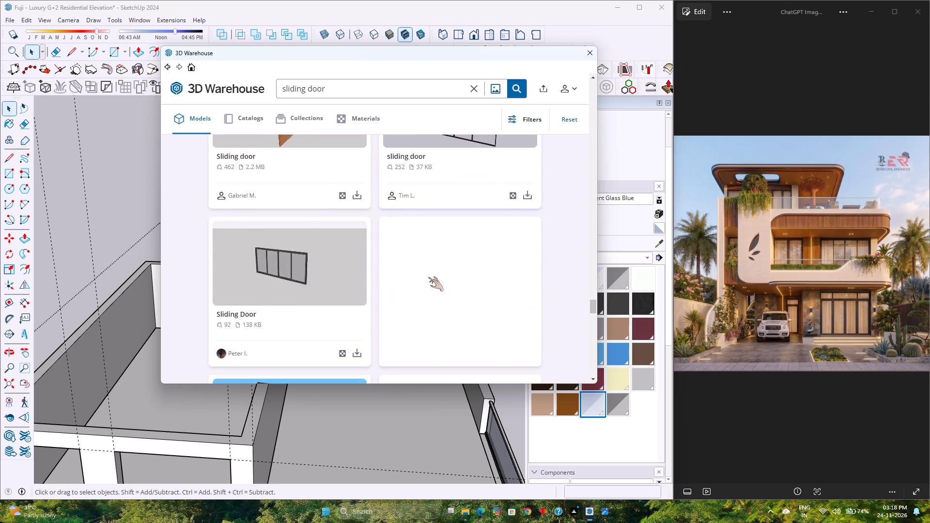
scroll(428, 277, up, 3)
scroll(428, 277, down, 4)
scroll(428, 277, up, 3)
scroll(428, 277, down, 3)
scroll(428, 277, up, 3)
scroll(428, 277, down, 5)
scroll(428, 277, up, 5)
scroll(428, 277, down, 5)
scroll(428, 277, up, 9)
scroll(428, 277, down, 4)
scroll(428, 277, up, 2)
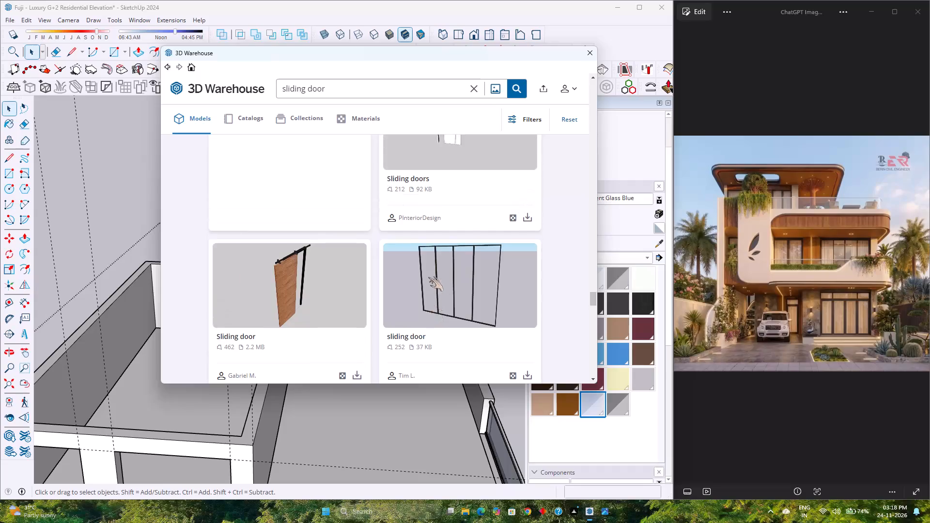
scroll(428, 277, up, 1)
scroll(428, 277, down, 3)
scroll(428, 277, up, 3)
scroll(428, 277, down, 3)
scroll(428, 277, up, 4)
scroll(428, 277, down, 4)
scroll(428, 277, up, 3)
scroll(428, 277, down, 4)
scroll(428, 277, up, 3)
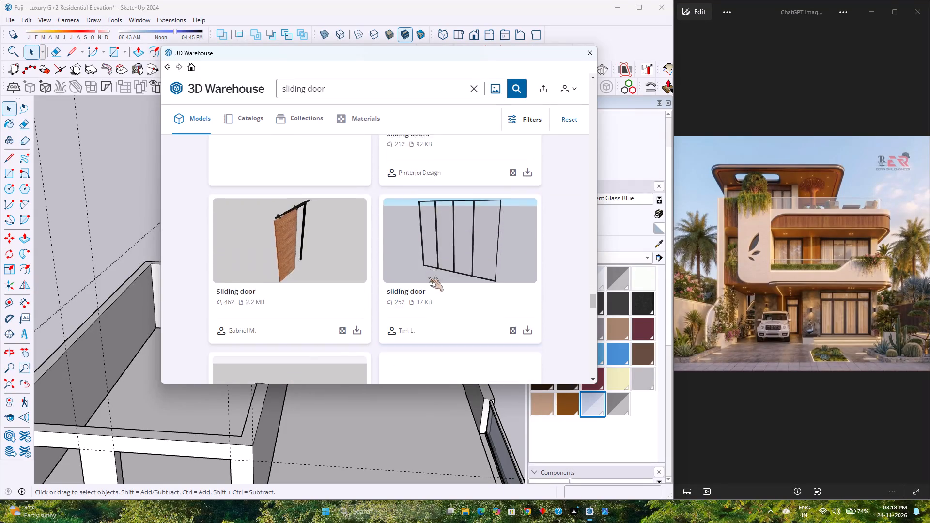
scroll(428, 277, down, 3)
scroll(428, 277, up, 3)
scroll(428, 277, down, 3)
scroll(428, 277, up, 4)
scroll(428, 277, down, 5)
scroll(428, 277, up, 4)
scroll(428, 277, down, 4)
scroll(428, 277, up, 4)
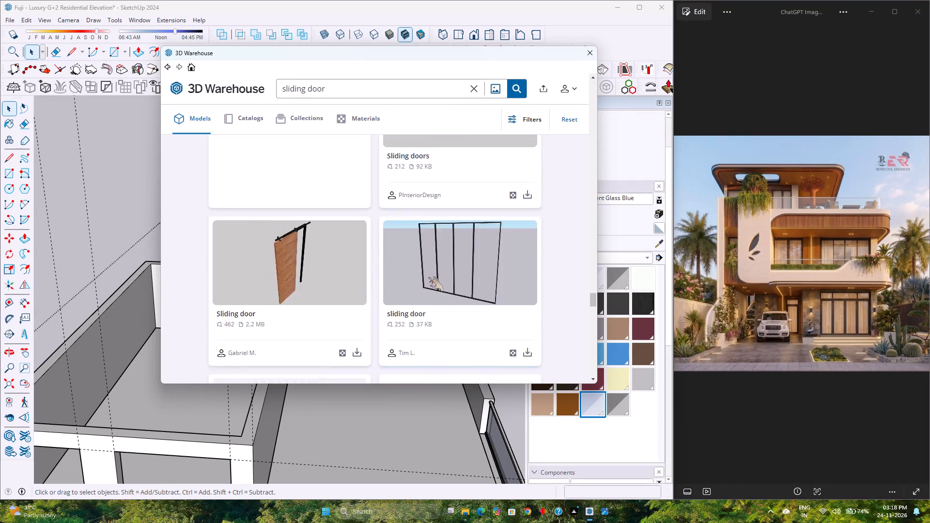
scroll(428, 277, down, 3)
scroll(428, 277, up, 3)
scroll(428, 277, down, 3)
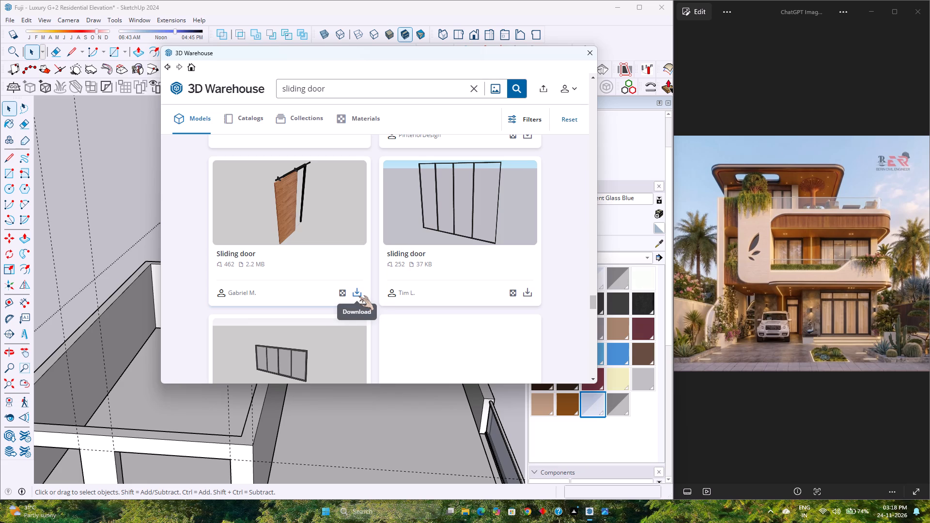
scroll(358, 296, down, 2)
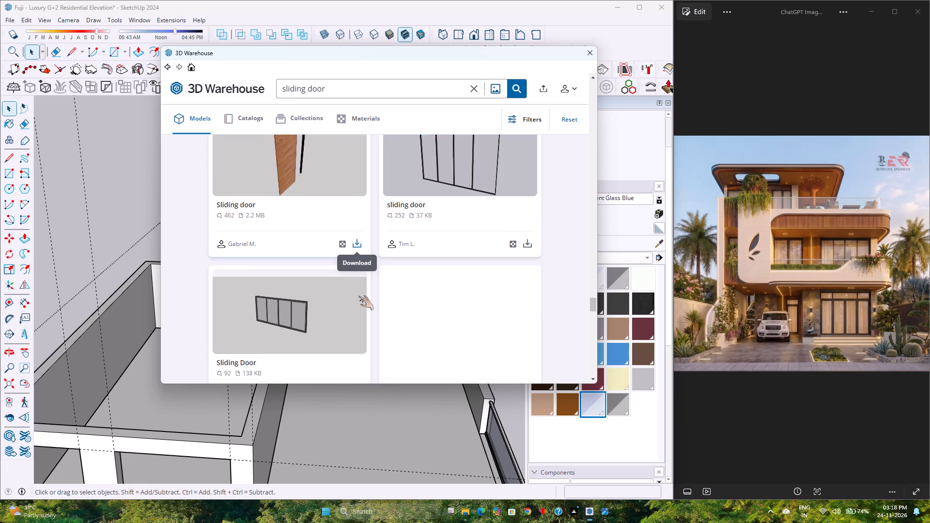
scroll(358, 296, up, 4)
scroll(358, 296, down, 4)
scroll(358, 296, up, 3)
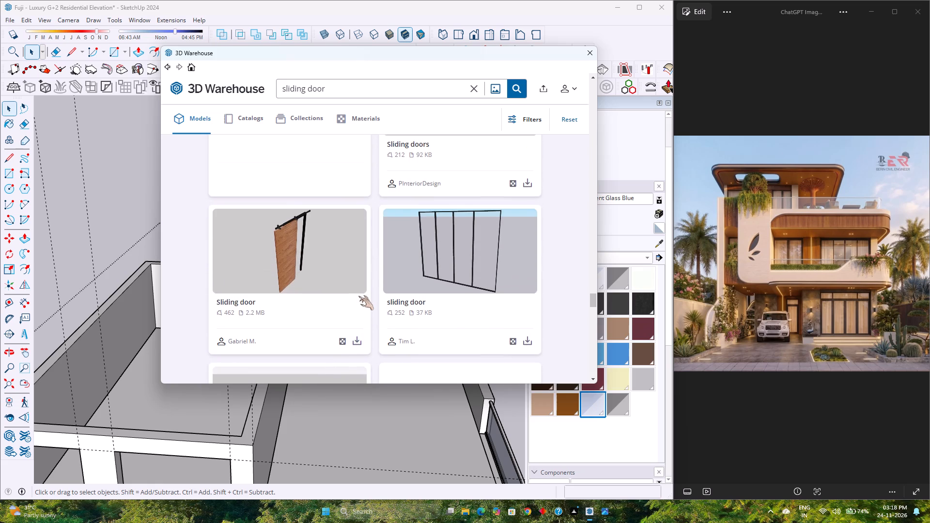
scroll(358, 296, down, 3)
scroll(358, 296, up, 3)
scroll(358, 296, down, 3)
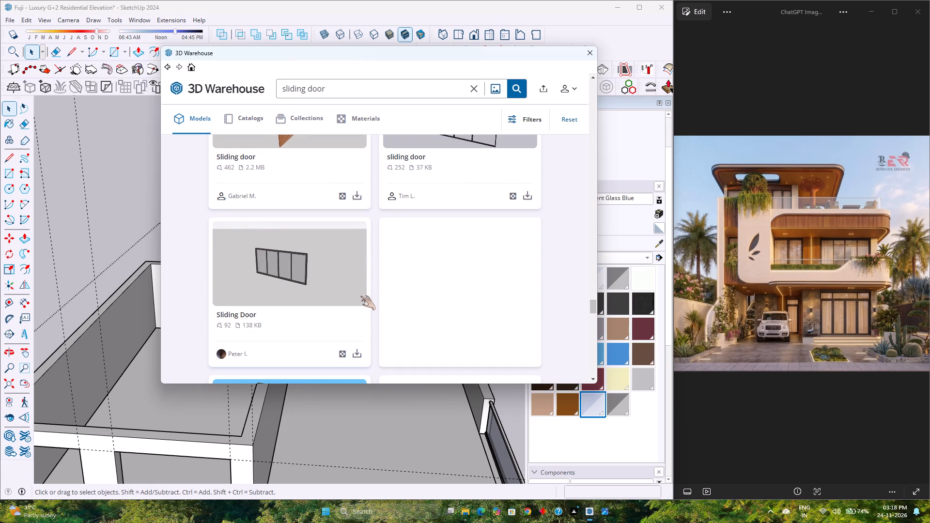
scroll(365, 296, up, 2)
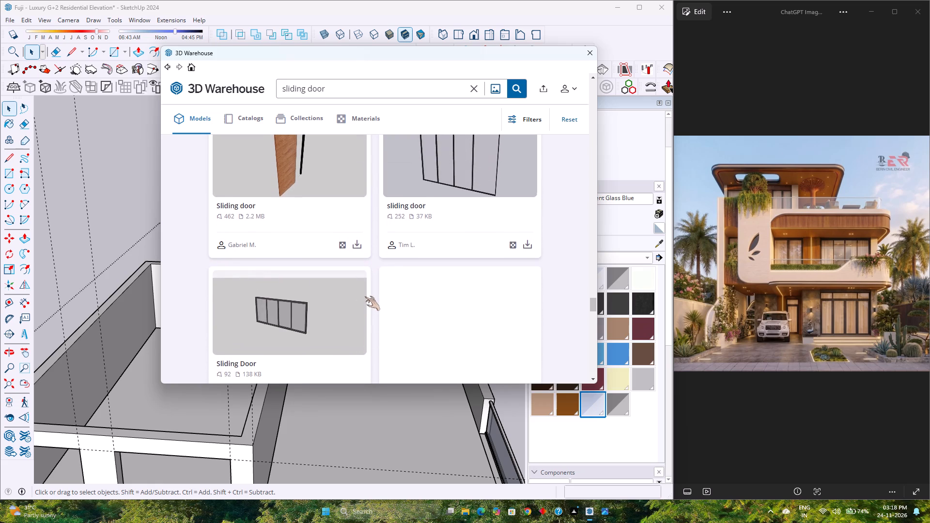
scroll(365, 296, up, 1)
scroll(365, 296, down, 2)
scroll(365, 296, up, 2)
scroll(365, 296, down, 3)
scroll(365, 296, up, 3)
scroll(365, 296, down, 3)
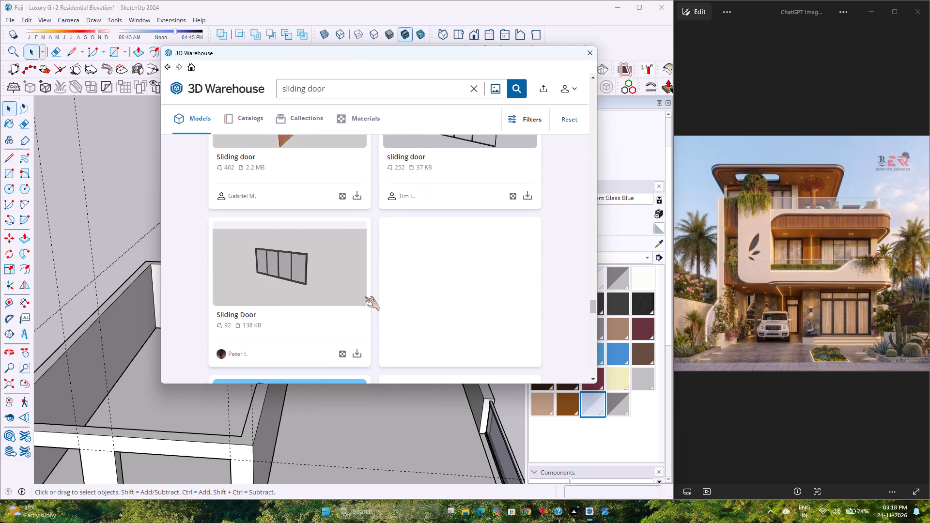
scroll(365, 296, up, 3)
scroll(365, 296, down, 3)
scroll(365, 296, up, 3)
scroll(365, 296, down, 2)
scroll(365, 296, up, 2)
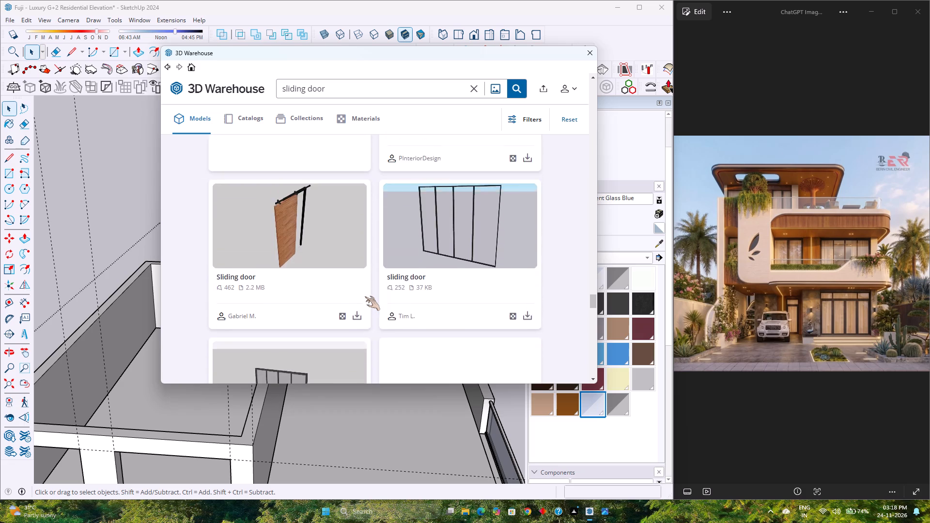
scroll(365, 296, down, 4)
scroll(365, 296, up, 4)
scroll(365, 296, down, 4)
scroll(365, 296, up, 4)
scroll(365, 296, down, 4)
scroll(365, 296, up, 4)
scroll(365, 296, down, 2)
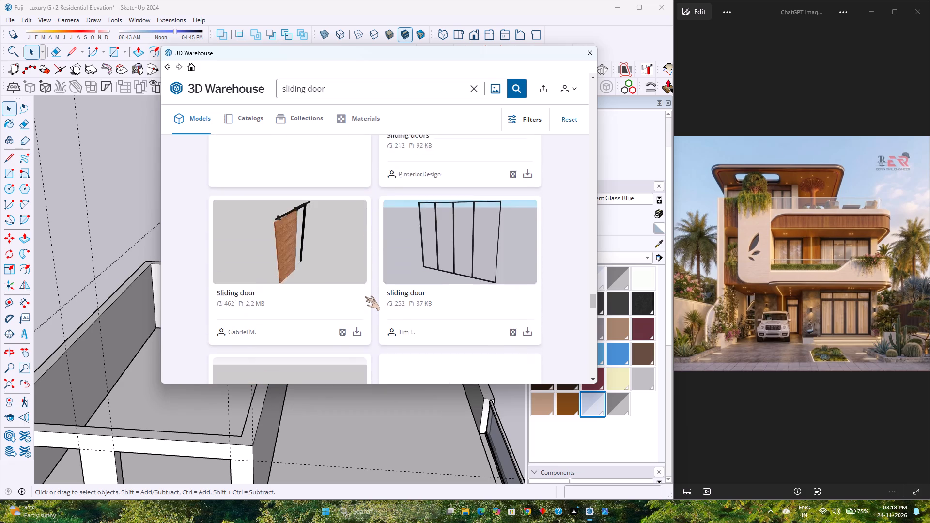
scroll(365, 296, down, 2)
scroll(365, 296, up, 3)
scroll(365, 296, down, 3)
scroll(365, 296, up, 4)
scroll(365, 296, down, 3)
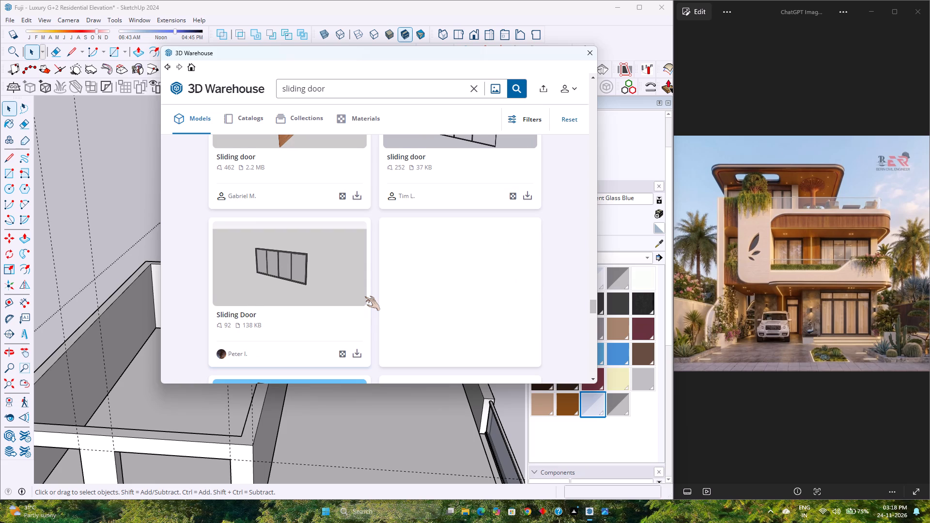
Compare the four-panel "Sliding Door" model with the brown-framed "SLIDING GLASS DOOR" model further down the results.
scroll(360, 295, down, 3)
scroll(360, 295, up, 4)
scroll(360, 295, down, 4)
scroll(360, 295, up, 4)
scroll(360, 295, down, 6)
scroll(359, 295, up, 1)
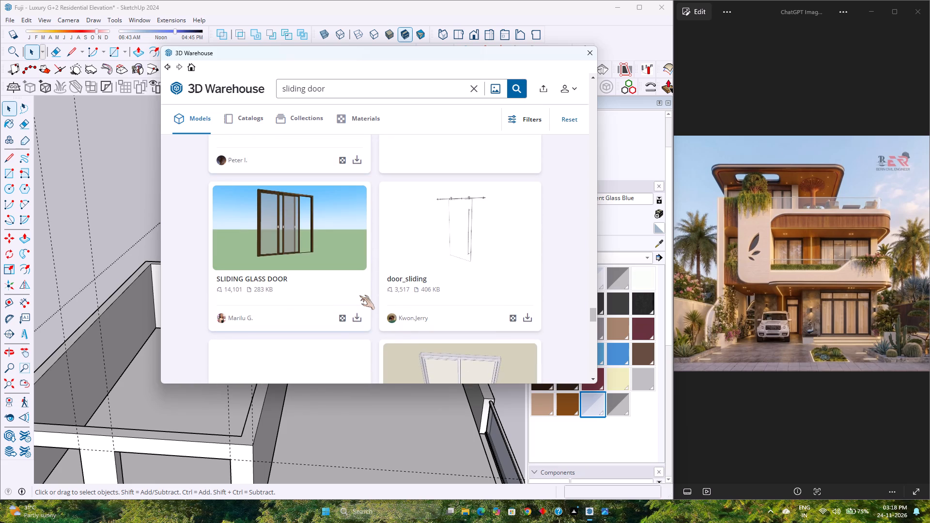
scroll(359, 295, up, 4)
scroll(359, 295, down, 2)
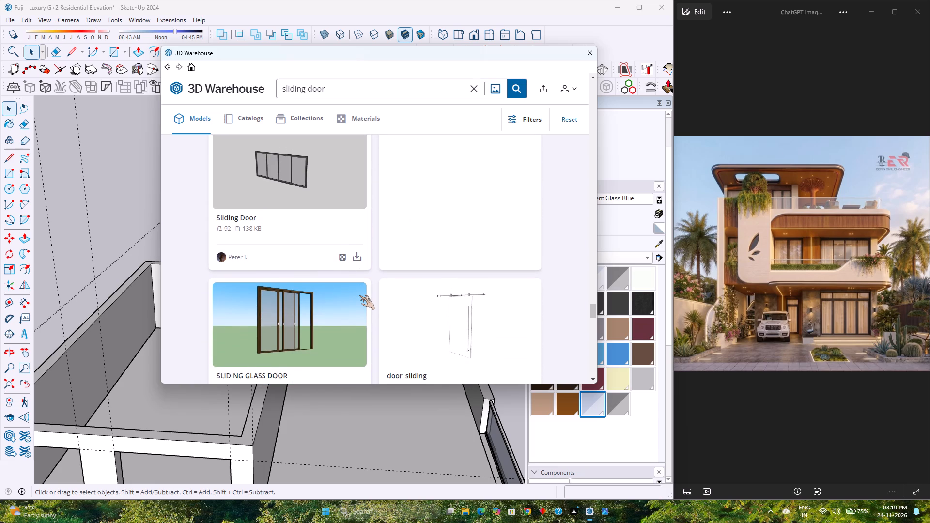
scroll(359, 295, up, 2)
scroll(359, 295, down, 2)
scroll(359, 295, up, 2)
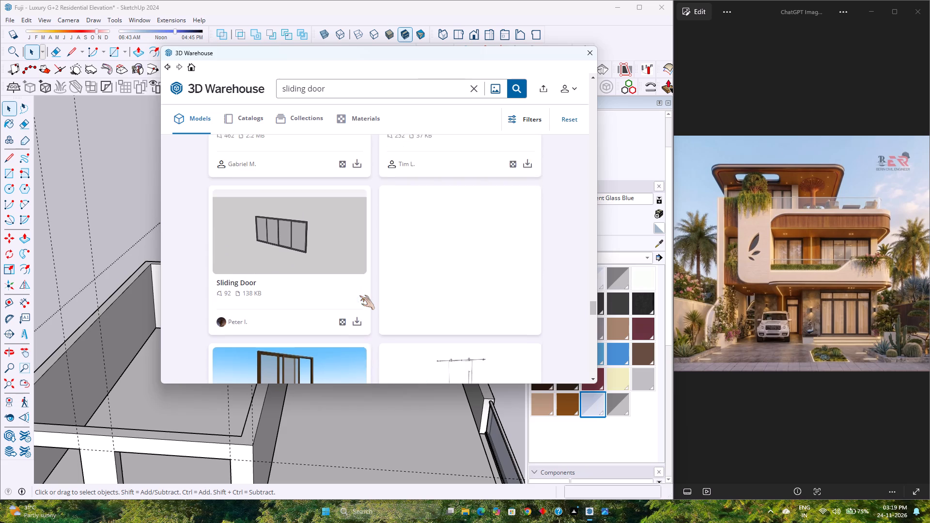
scroll(359, 295, down, 3)
scroll(359, 295, up, 3)
scroll(359, 295, down, 3)
scroll(359, 295, up, 1)
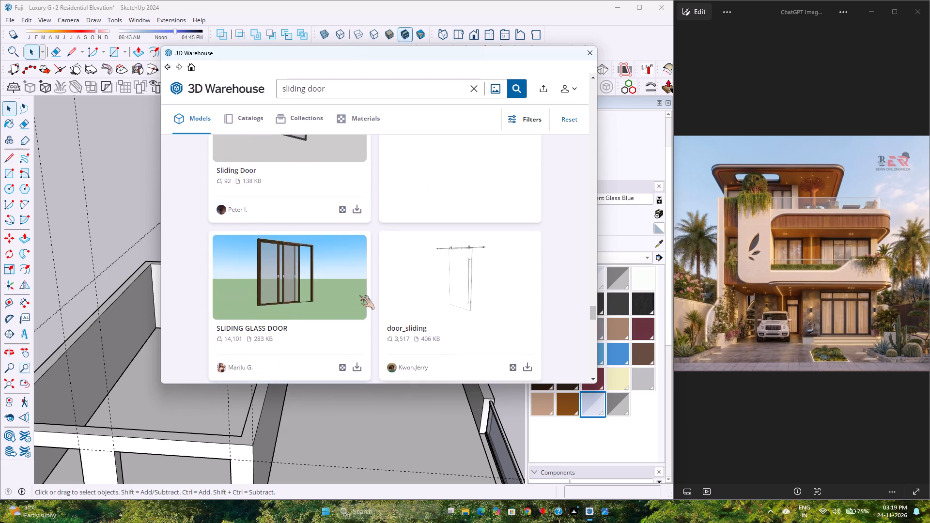
scroll(359, 295, up, 2)
scroll(359, 295, down, 4)
scroll(359, 295, up, 4)
scroll(359, 295, down, 3)
scroll(359, 295, up, 3)
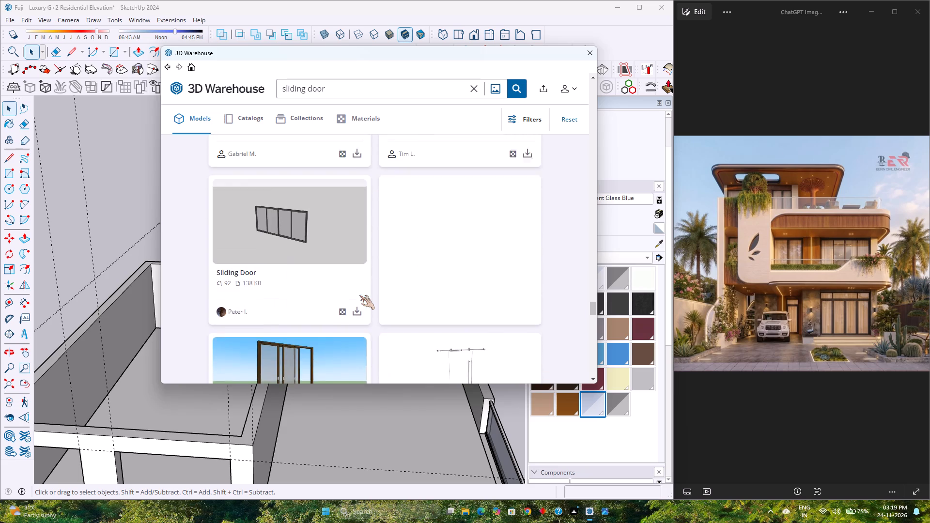
scroll(359, 295, down, 3)
scroll(359, 295, up, 3)
scroll(359, 295, down, 4)
scroll(359, 295, up, 4)
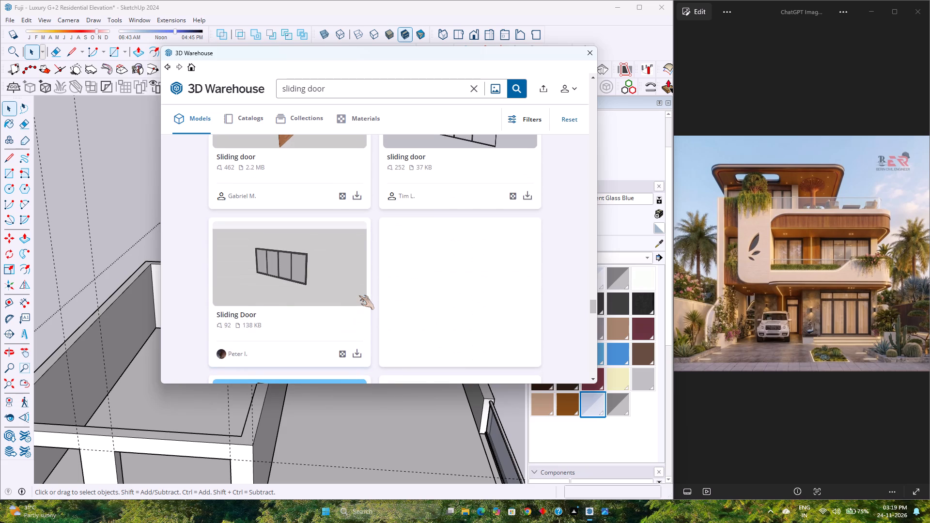
scroll(359, 298, down, 3)
scroll(360, 300, up, 3)
scroll(360, 300, down, 4)
scroll(360, 300, up, 4)
Examine the grey-glazed, white-framed multi-panel "Sliding Door" model in the 3D Warehouse results for the rooftop room's front wall opening.
scroll(360, 300, up, 2)
scroll(360, 300, down, 3)
scroll(360, 300, up, 10)
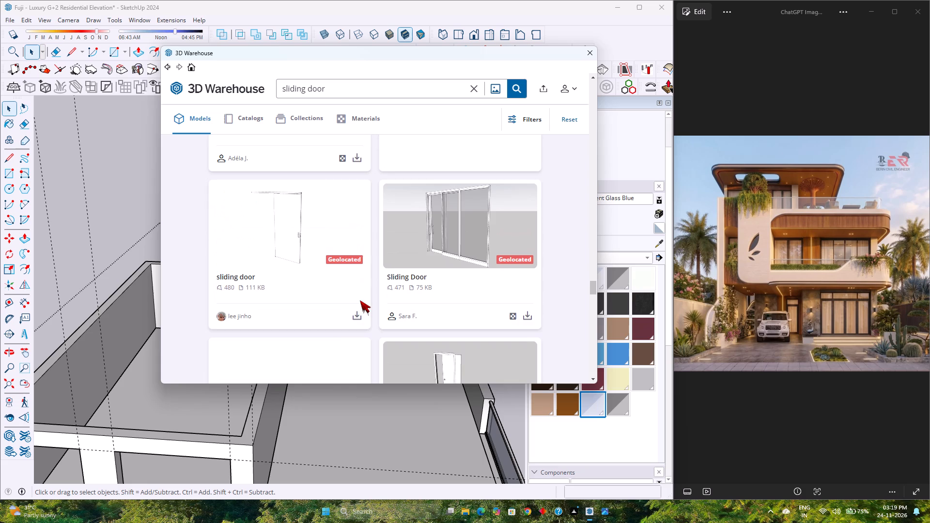
scroll(360, 300, up, 3)
scroll(360, 300, down, 3)
scroll(360, 300, up, 3)
scroll(360, 300, down, 4)
scroll(360, 300, up, 3)
scroll(360, 300, down, 2)
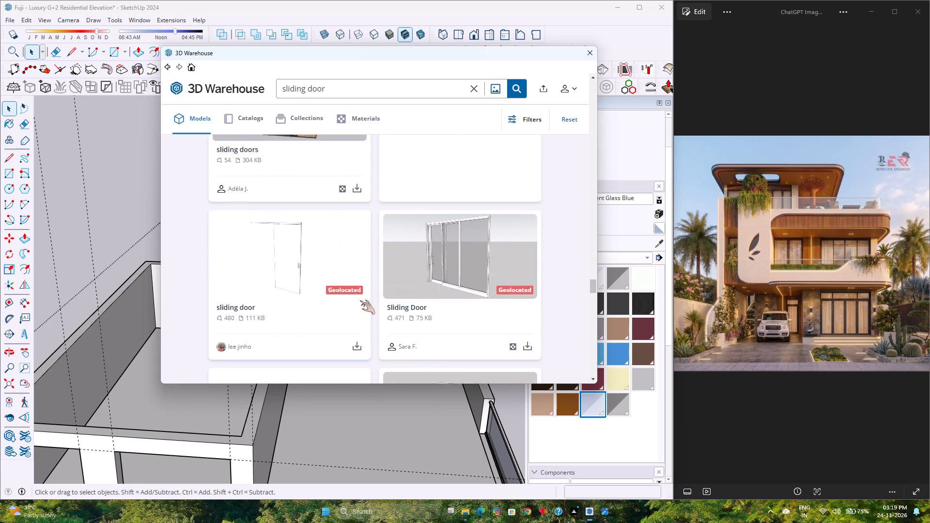
scroll(360, 300, up, 4)
scroll(360, 300, down, 4)
scroll(360, 300, up, 4)
scroll(360, 300, down, 4)
scroll(360, 300, up, 3)
scroll(360, 300, down, 3)
scroll(360, 300, up, 3)
scroll(360, 300, down, 3)
scroll(360, 300, up, 3)
scroll(360, 300, down, 4)
scroll(360, 300, up, 2)
scroll(360, 300, down, 3)
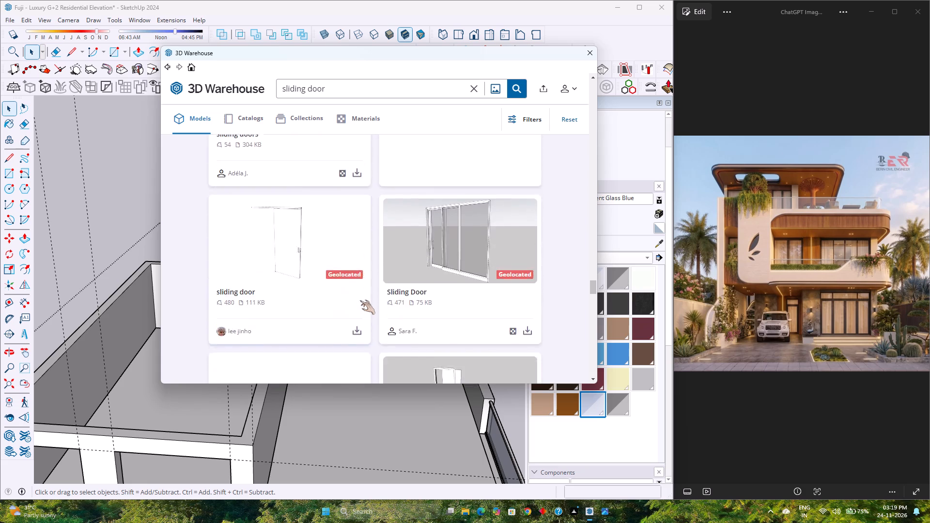
scroll(360, 300, down, 1)
scroll(360, 300, up, 4)
scroll(360, 300, down, 4)
scroll(360, 300, up, 4)
scroll(360, 300, down, 3)
scroll(360, 300, up, 3)
scroll(360, 300, down, 1)
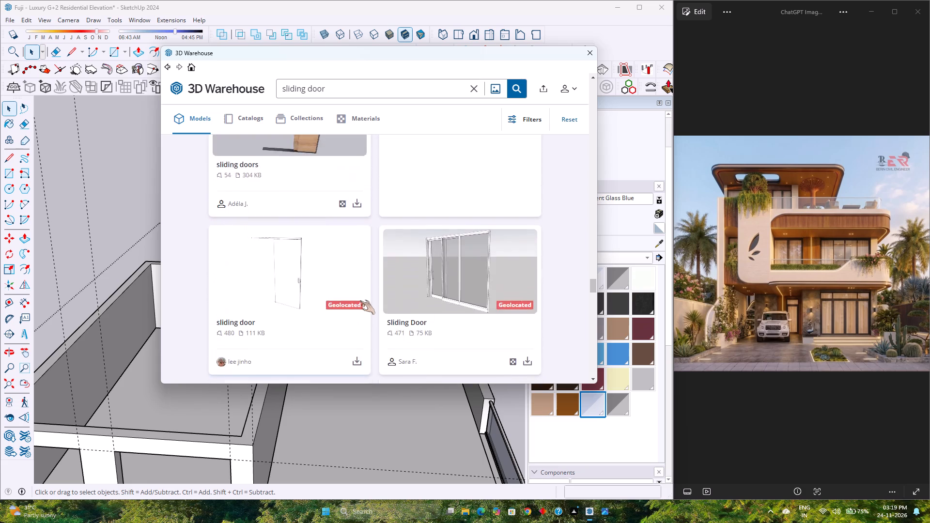
scroll(360, 300, down, 2)
scroll(360, 300, up, 3)
scroll(360, 300, down, 3)
Compare the wide dark-topped "Sliding Door" model with the "sliding doors" set of separate glazed panels earlier in the results.
scroll(360, 300, up, 13)
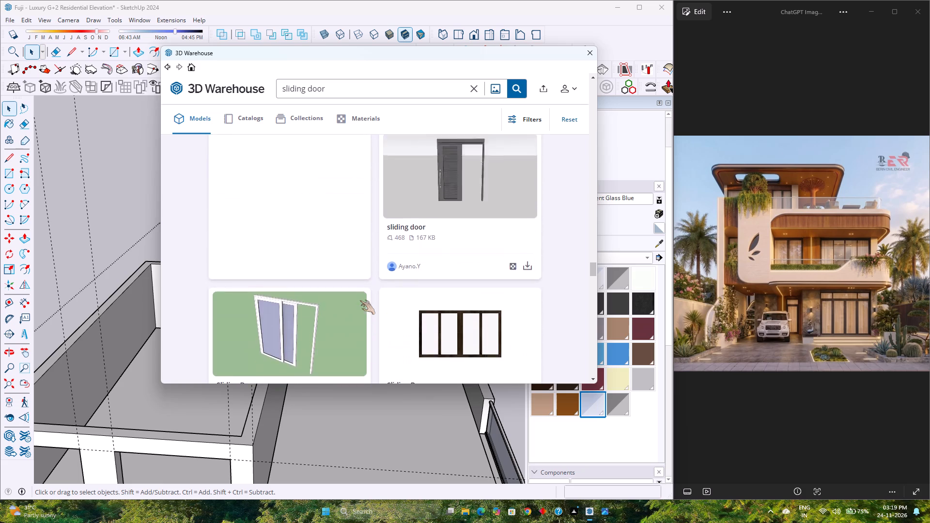
scroll(360, 300, up, 3)
scroll(360, 300, down, 2)
scroll(360, 300, up, 4)
scroll(360, 300, down, 1)
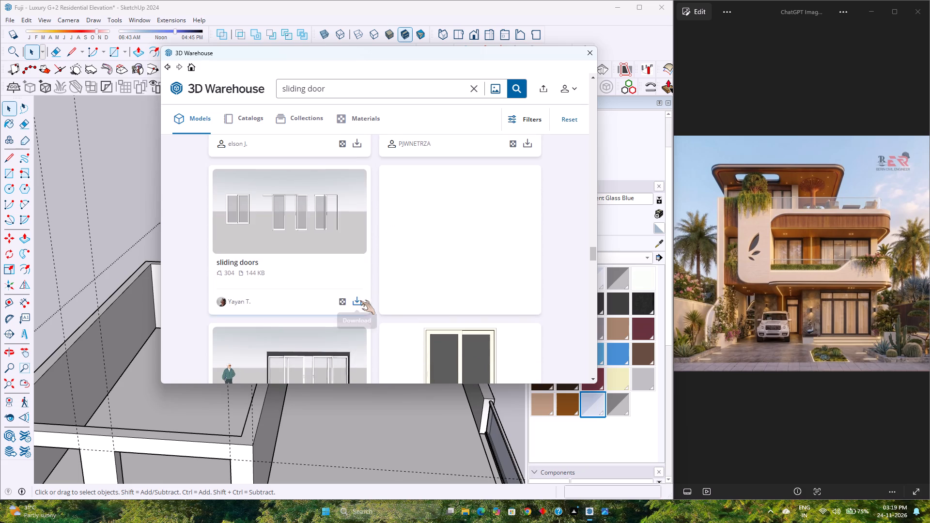
scroll(360, 300, down, 1)
scroll(360, 300, up, 3)
scroll(360, 300, down, 4)
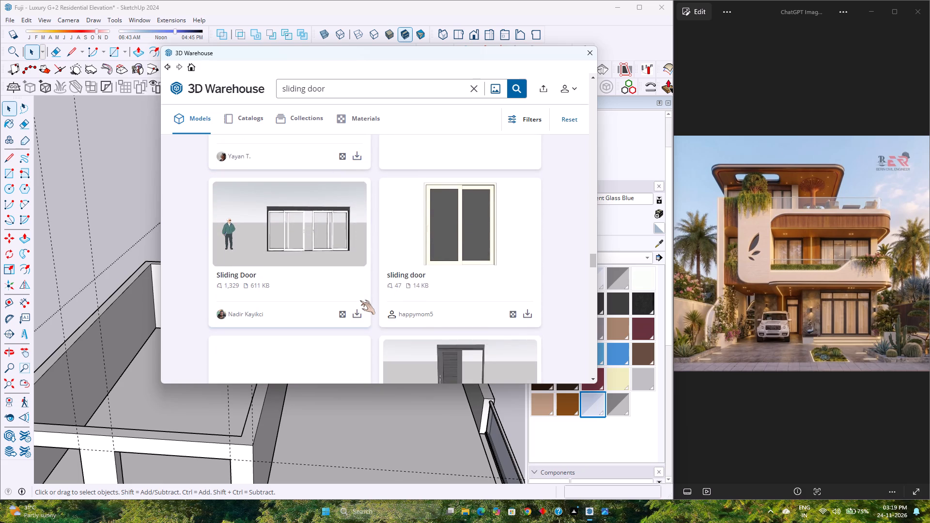
scroll(360, 300, up, 4)
scroll(360, 300, down, 1)
scroll(360, 300, up, 3)
scroll(360, 300, down, 4)
scroll(360, 300, up, 3)
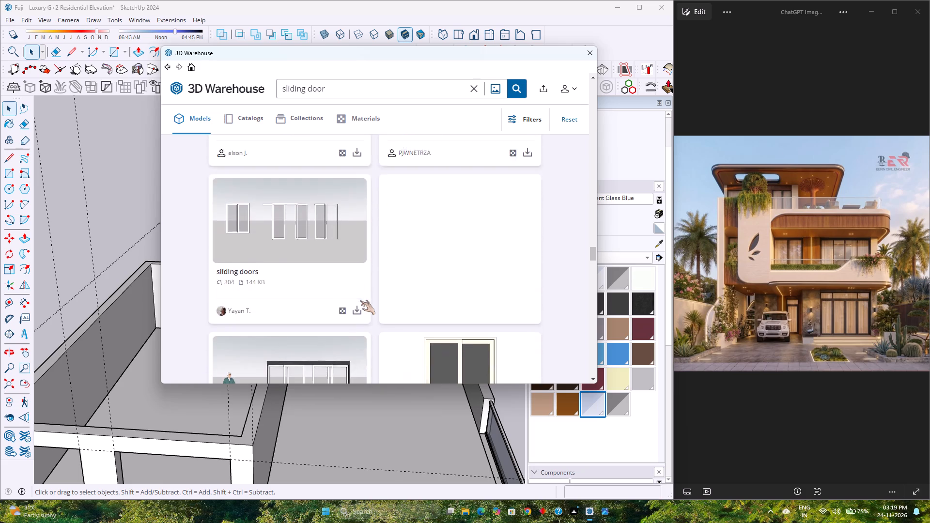
scroll(360, 300, down, 3)
scroll(360, 300, up, 3)
scroll(360, 300, down, 4)
scroll(360, 300, up, 5)
scroll(360, 300, down, 2)
scroll(360, 300, up, 3)
Compare the white-framed multi-panel "sliding doors" model with the neighbouring door models for the rooftop room's front wall opening.
scroll(360, 300, down, 2)
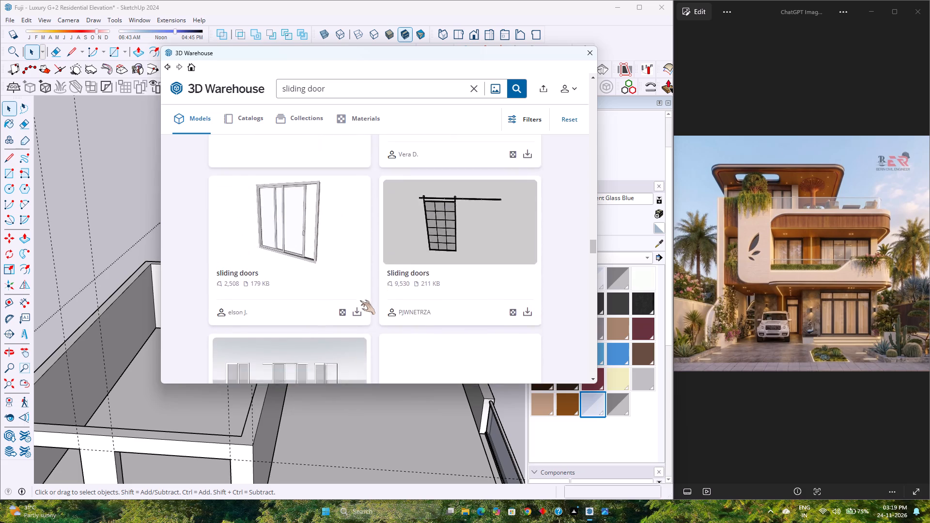
scroll(360, 300, down, 1)
scroll(360, 300, up, 3)
scroll(360, 300, down, 3)
scroll(360, 300, up, 4)
scroll(360, 300, down, 3)
scroll(360, 300, up, 3)
scroll(360, 300, down, 4)
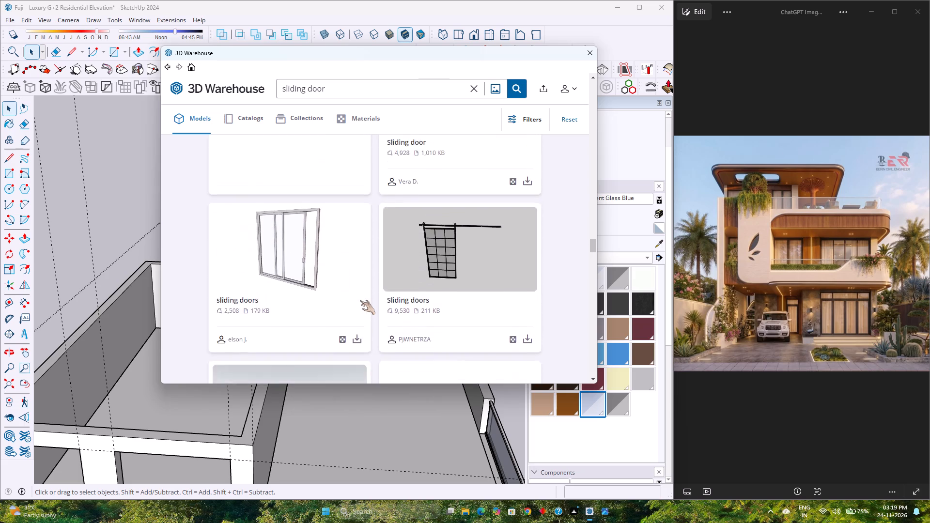
scroll(360, 300, down, 1)
scroll(360, 300, up, 4)
scroll(360, 300, down, 4)
scroll(360, 300, up, 4)
scroll(360, 300, down, 4)
scroll(360, 300, up, 3)
scroll(360, 300, down, 3)
scroll(360, 300, up, 4)
scroll(360, 300, down, 2)
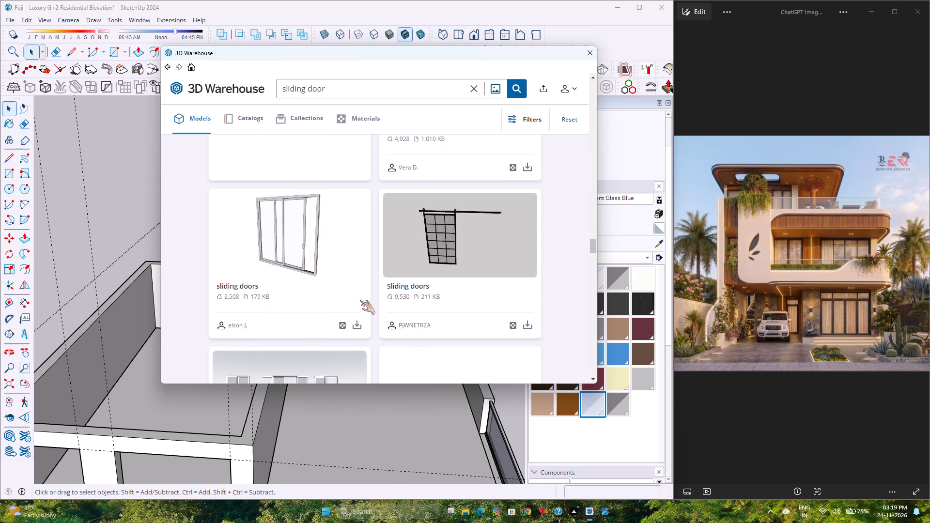
scroll(360, 300, down, 2)
scroll(360, 300, up, 3)
scroll(360, 300, down, 3)
scroll(360, 300, up, 3)
scroll(360, 300, down, 2)
scroll(360, 300, up, 3)
scroll(360, 300, down, 4)
scroll(360, 300, up, 2)
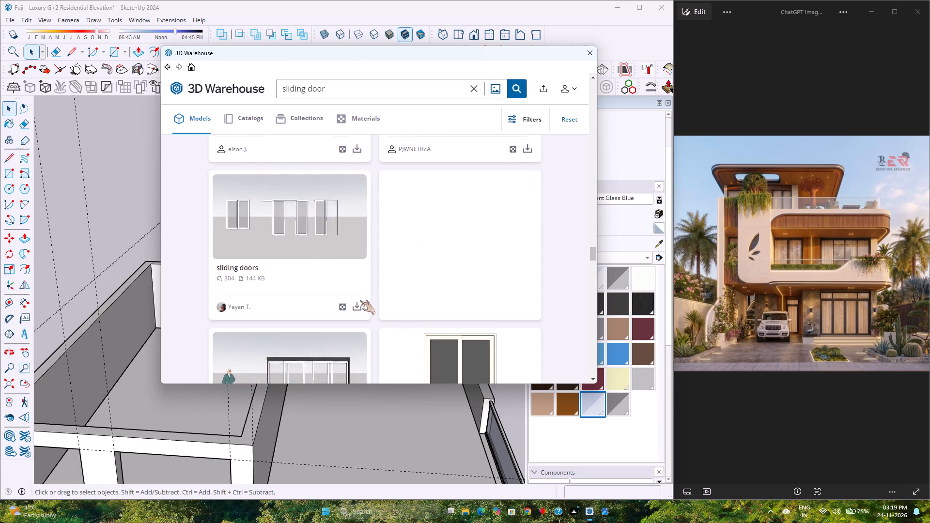
scroll(360, 300, up, 7)
scroll(362, 300, down, 4)
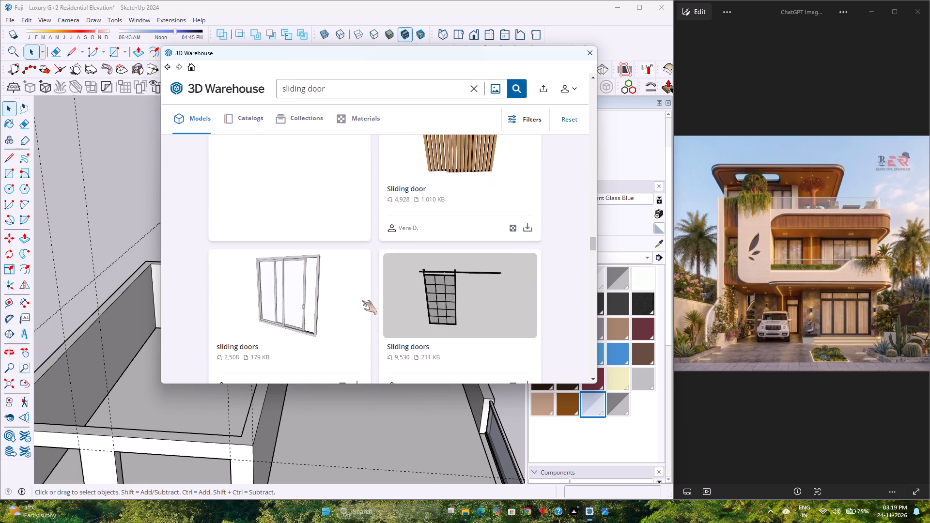
Examine the white-framed two-panel "SLIDING DOOR" and "Slide door" models earlier in the 3D Warehouse results.
scroll(362, 300, up, 4)
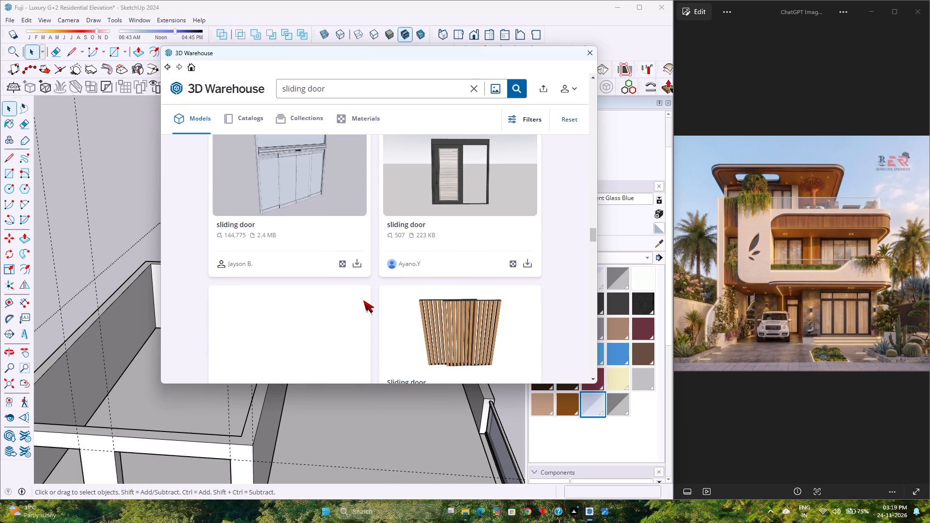
scroll(363, 300, up, 8)
scroll(363, 300, down, 4)
scroll(363, 300, up, 4)
scroll(363, 300, down, 4)
scroll(363, 300, up, 3)
scroll(363, 300, down, 3)
scroll(363, 300, up, 3)
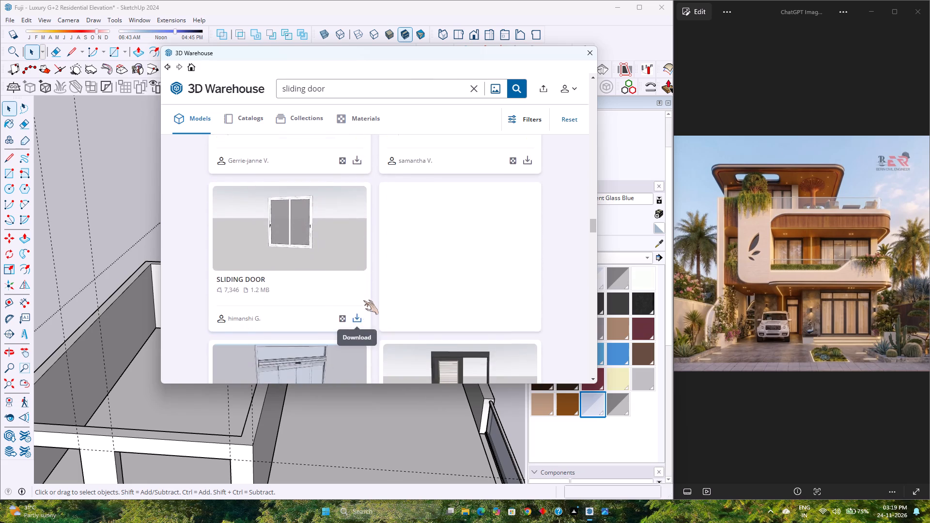
scroll(363, 300, down, 3)
scroll(363, 300, up, 3)
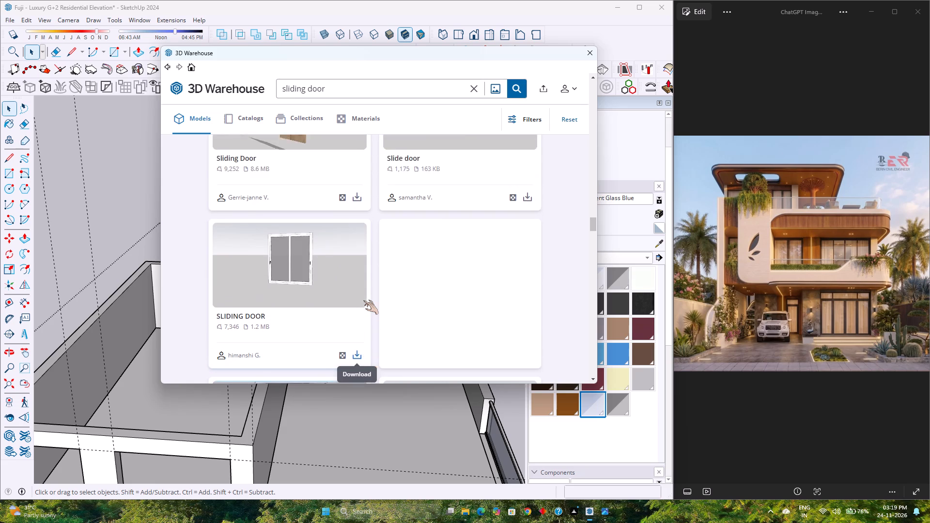
scroll(363, 300, down, 3)
scroll(363, 300, up, 4)
scroll(363, 300, down, 1)
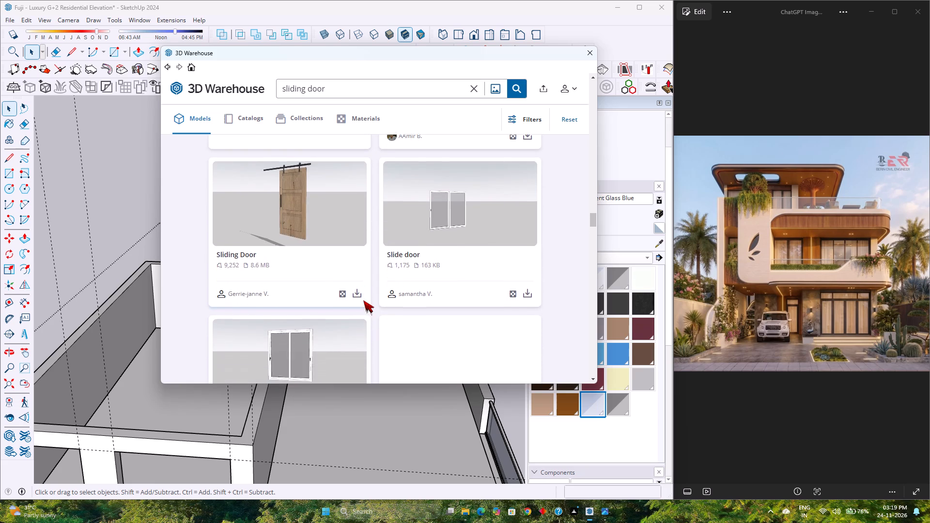
scroll(363, 300, up, 4)
scroll(363, 300, down, 4)
scroll(363, 300, up, 1)
scroll(363, 300, down, 4)
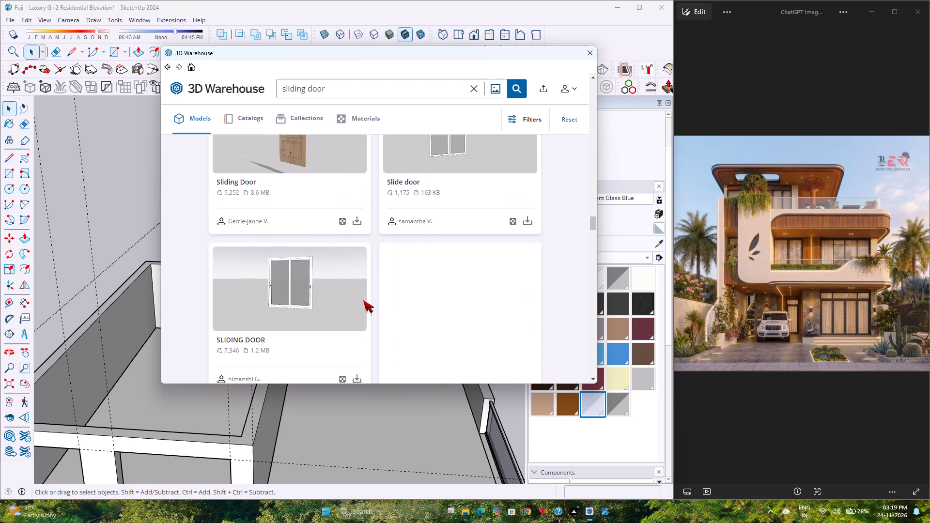
scroll(363, 300, up, 4)
scroll(363, 300, down, 3)
scroll(363, 300, up, 3)
scroll(363, 300, down, 4)
scroll(363, 300, up, 4)
scroll(363, 300, down, 4)
scroll(363, 300, up, 2)
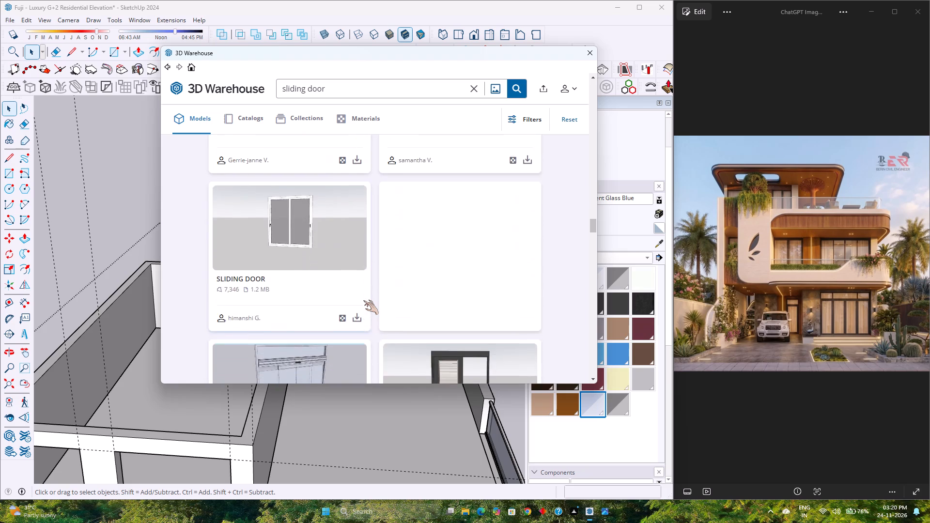
scroll(363, 300, up, 2)
scroll(363, 300, down, 4)
scroll(363, 300, up, 4)
scroll(363, 300, down, 5)
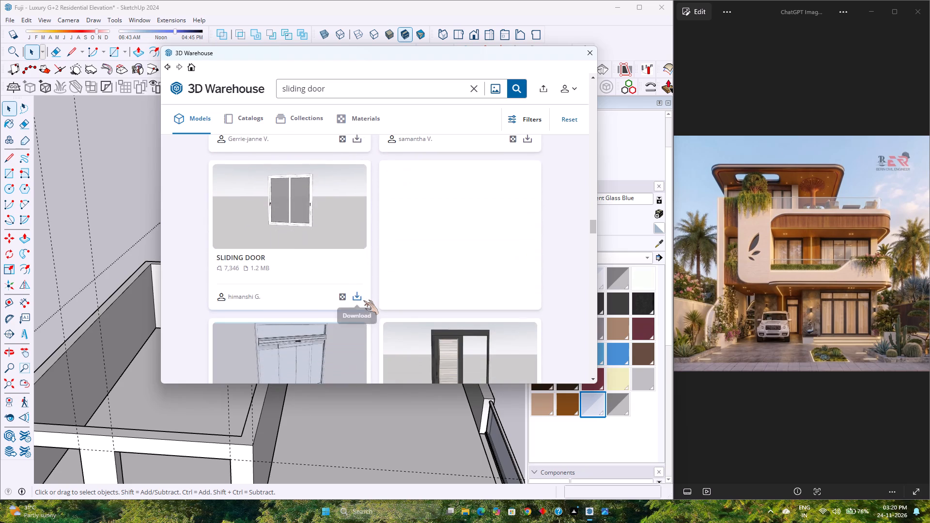
Review the sliding door results again from the slatted wooden door down to the dark-framed four-panel model and beyond.
scroll(363, 300, down, 9)
scroll(363, 300, up, 4)
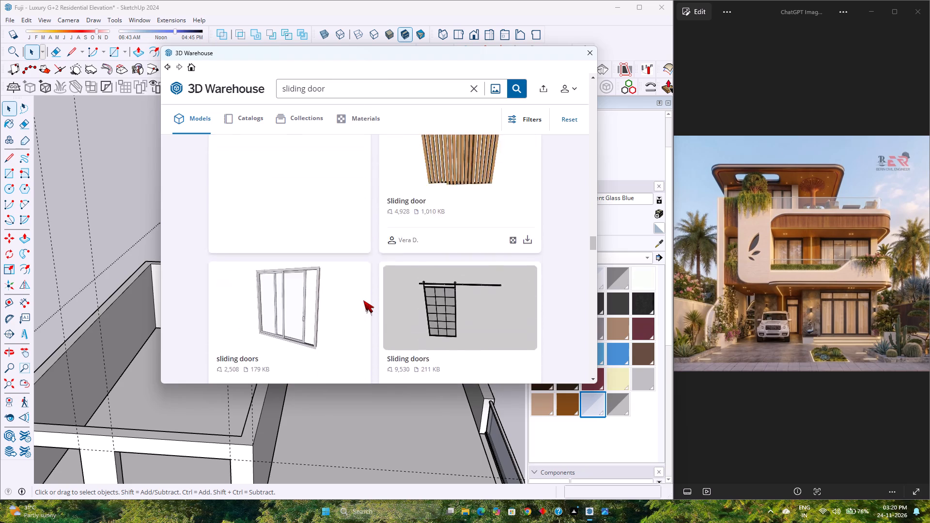
scroll(363, 301, up, 3)
scroll(363, 300, down, 3)
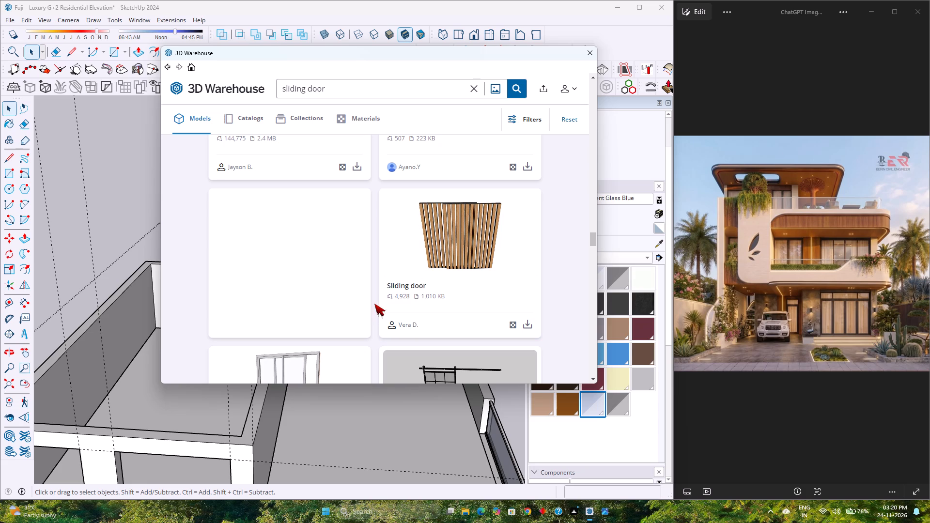
scroll(323, 342, down, 4)
scroll(321, 344, up, 4)
scroll(321, 343, down, 4)
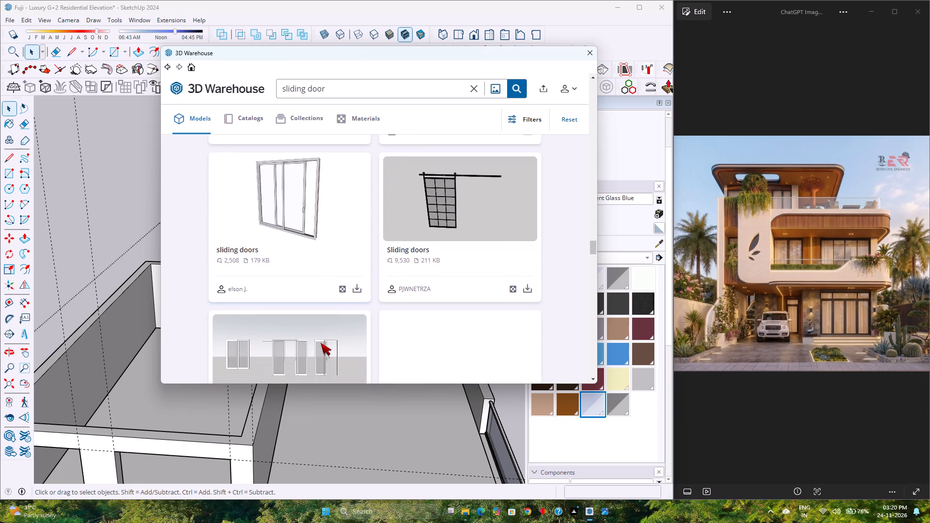
scroll(321, 343, down, 6)
scroll(321, 343, up, 2)
scroll(321, 343, down, 3)
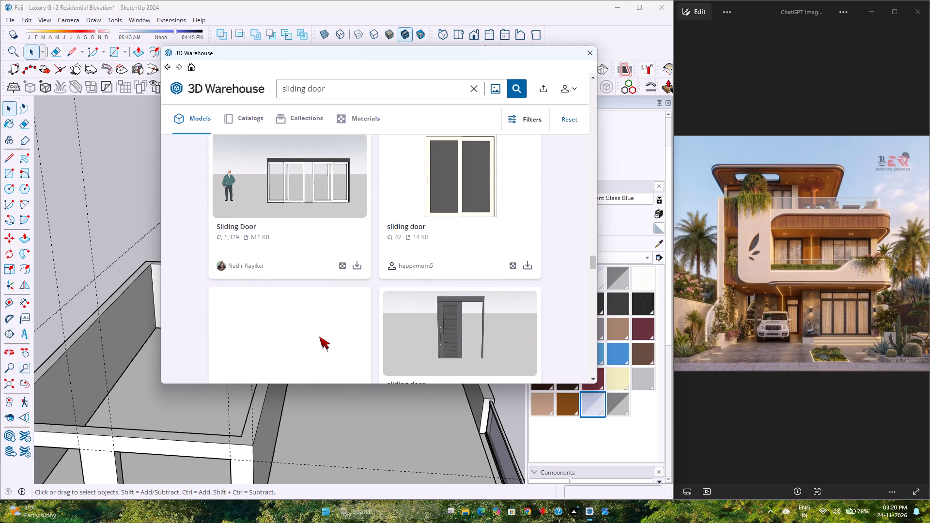
scroll(327, 334, down, 6)
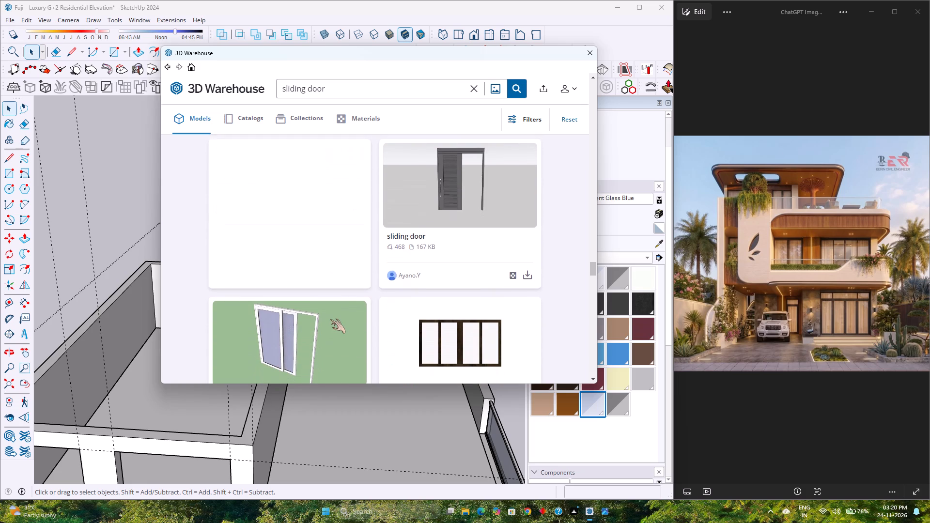
scroll(330, 319, down, 3)
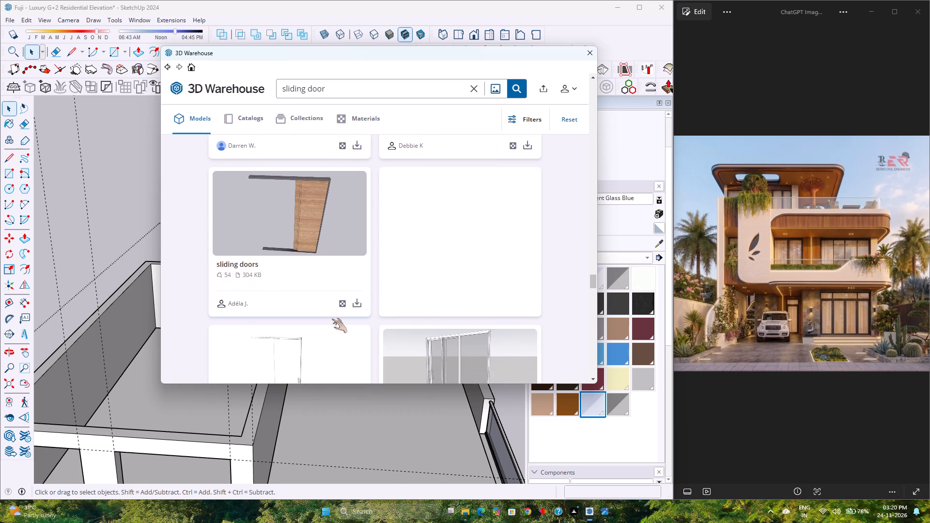
Compare the wooden "sliding doors" model with the white-framed glazed "Sliding Door" and neighbouring door models for the rooftop room's front wall opening.
scroll(332, 319, down, 4)
scroll(332, 319, up, 4)
scroll(332, 319, down, 4)
scroll(332, 319, up, 3)
scroll(333, 322, down, 3)
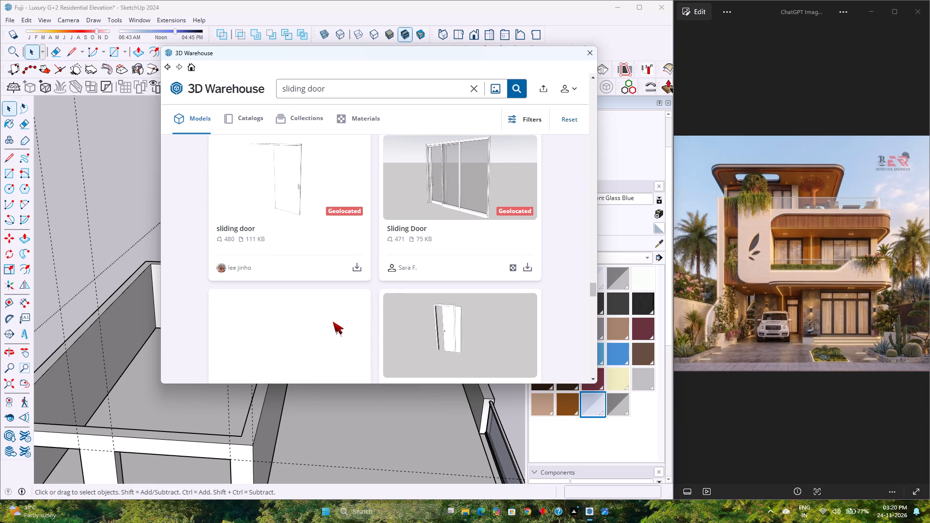
scroll(333, 322, up, 2)
scroll(333, 322, down, 2)
scroll(333, 322, up, 2)
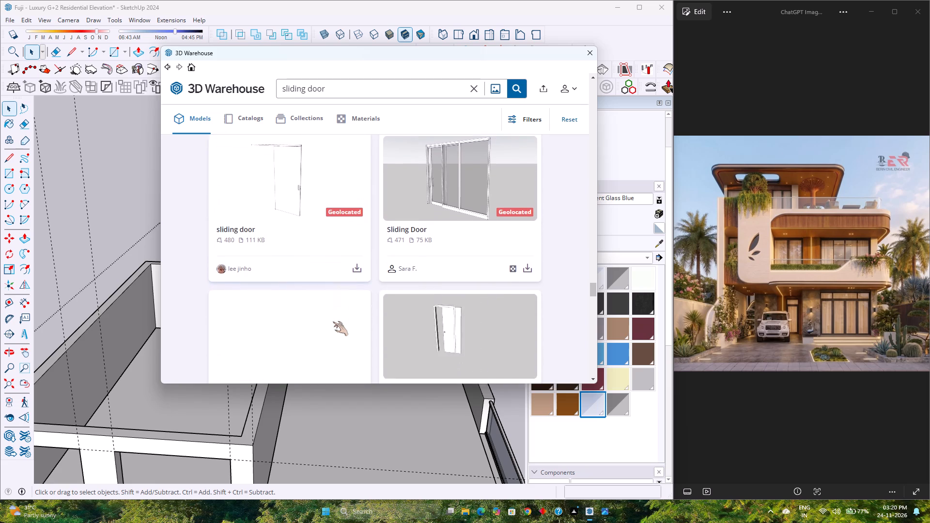
scroll(333, 322, up, 2)
scroll(333, 322, down, 4)
scroll(333, 322, up, 3)
scroll(333, 322, down, 3)
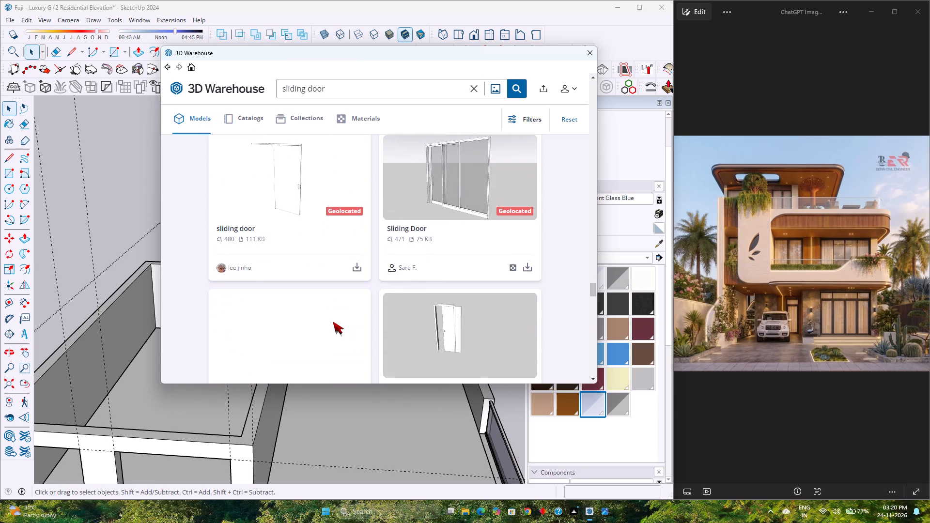
scroll(333, 322, up, 3)
scroll(333, 322, down, 3)
scroll(333, 322, up, 3)
scroll(333, 322, down, 3)
scroll(333, 322, up, 3)
scroll(333, 322, down, 3)
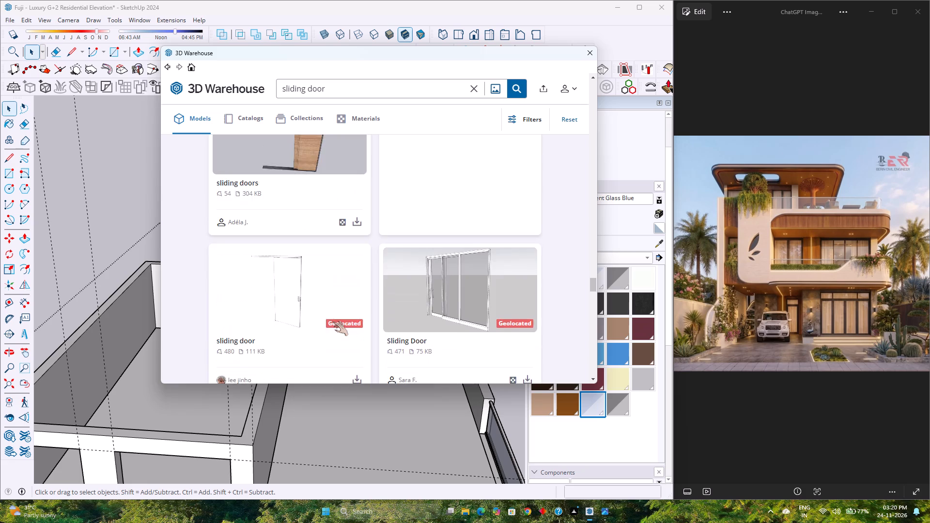
scroll(333, 322, down, 1)
scroll(333, 322, up, 3)
scroll(333, 322, down, 3)
scroll(333, 322, up, 4)
scroll(333, 322, down, 3)
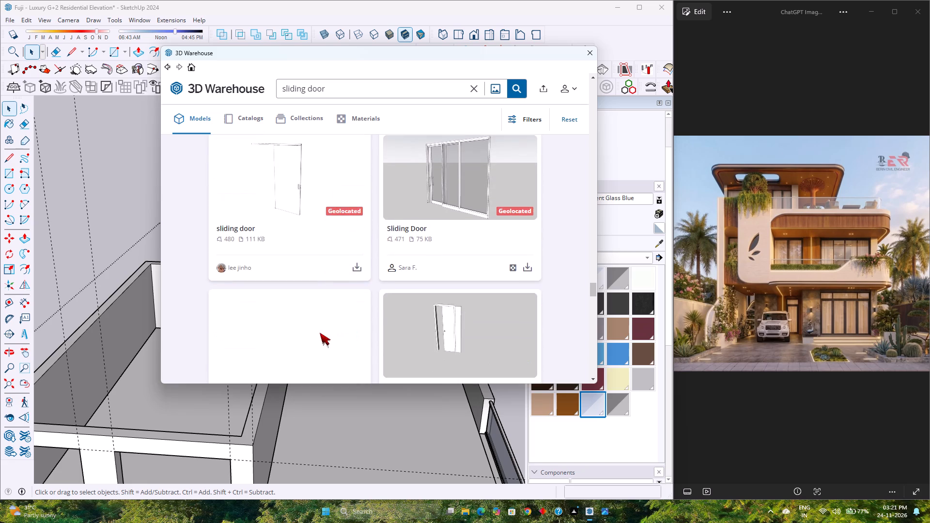
scroll(320, 333, up, 4)
scroll(319, 333, down, 4)
scroll(324, 333, up, 5)
scroll(324, 333, down, 6)
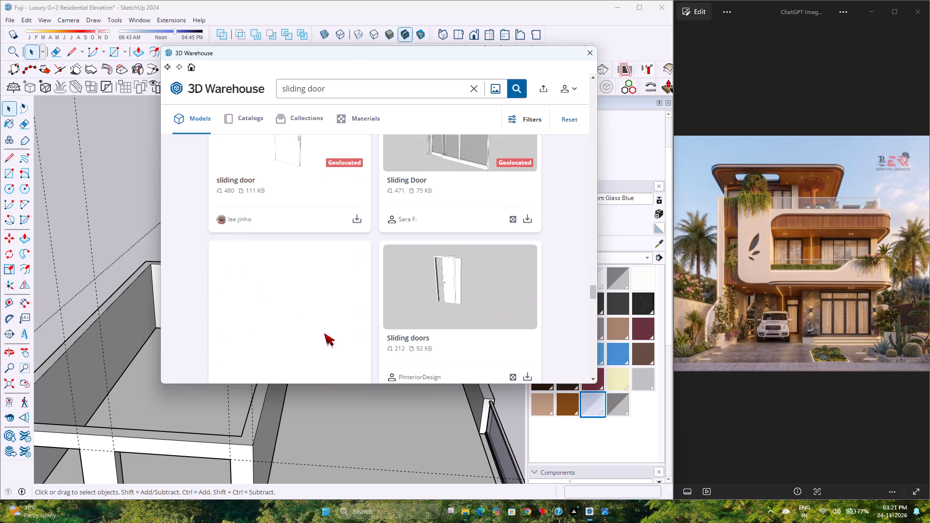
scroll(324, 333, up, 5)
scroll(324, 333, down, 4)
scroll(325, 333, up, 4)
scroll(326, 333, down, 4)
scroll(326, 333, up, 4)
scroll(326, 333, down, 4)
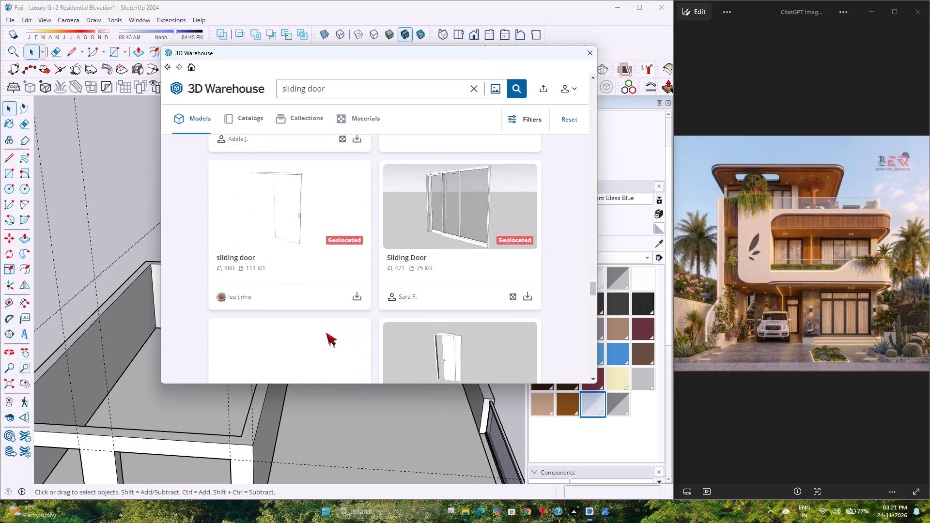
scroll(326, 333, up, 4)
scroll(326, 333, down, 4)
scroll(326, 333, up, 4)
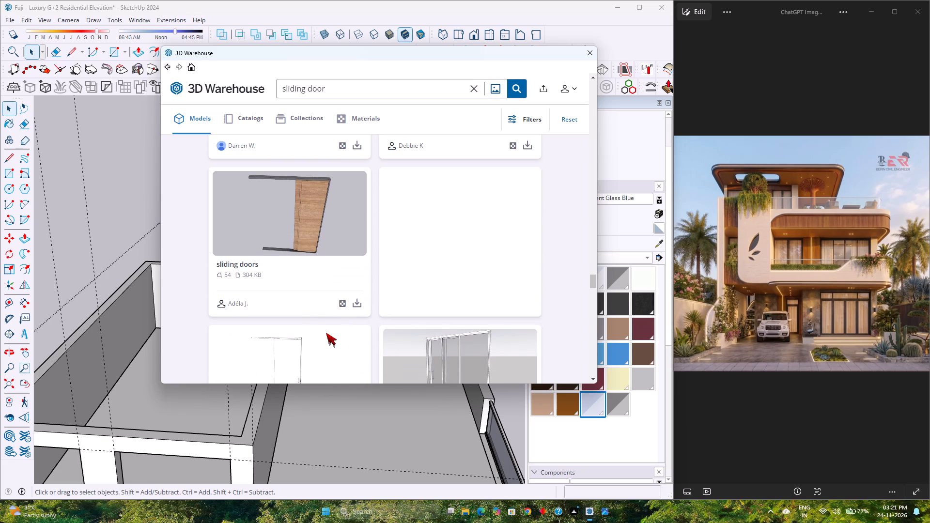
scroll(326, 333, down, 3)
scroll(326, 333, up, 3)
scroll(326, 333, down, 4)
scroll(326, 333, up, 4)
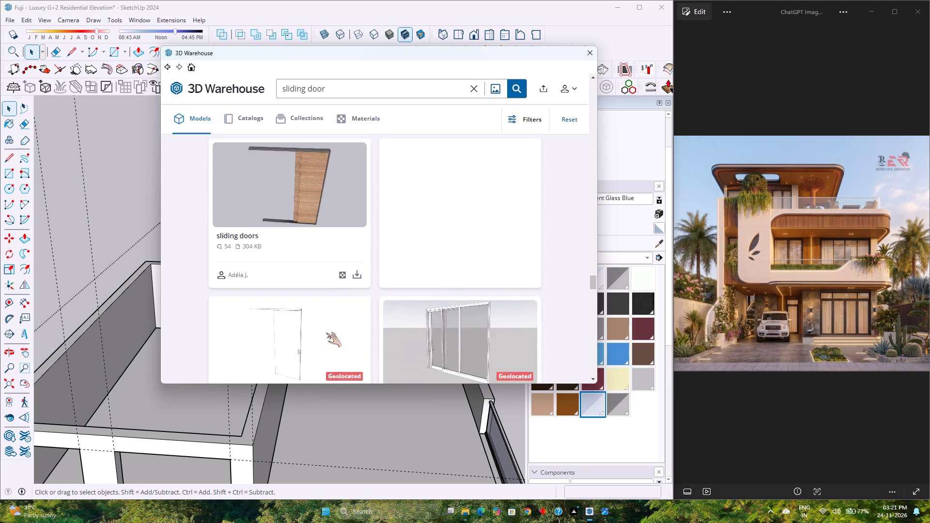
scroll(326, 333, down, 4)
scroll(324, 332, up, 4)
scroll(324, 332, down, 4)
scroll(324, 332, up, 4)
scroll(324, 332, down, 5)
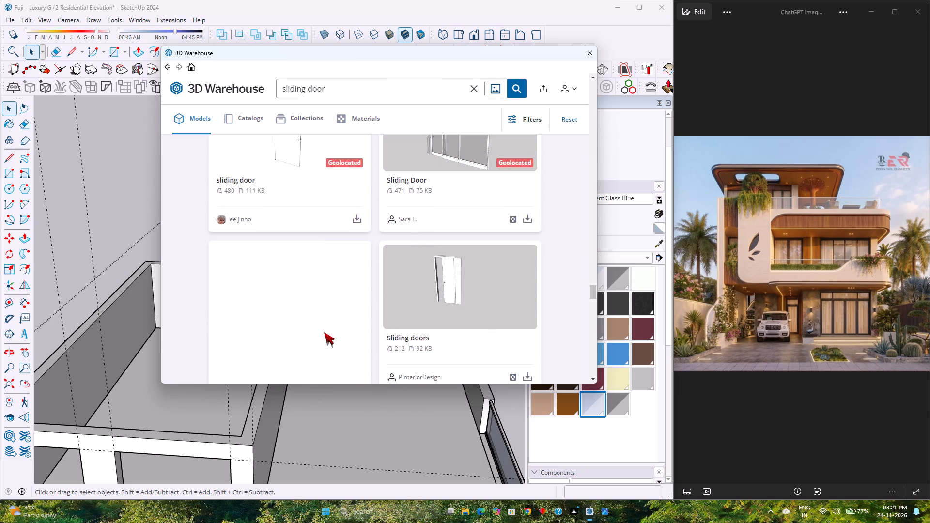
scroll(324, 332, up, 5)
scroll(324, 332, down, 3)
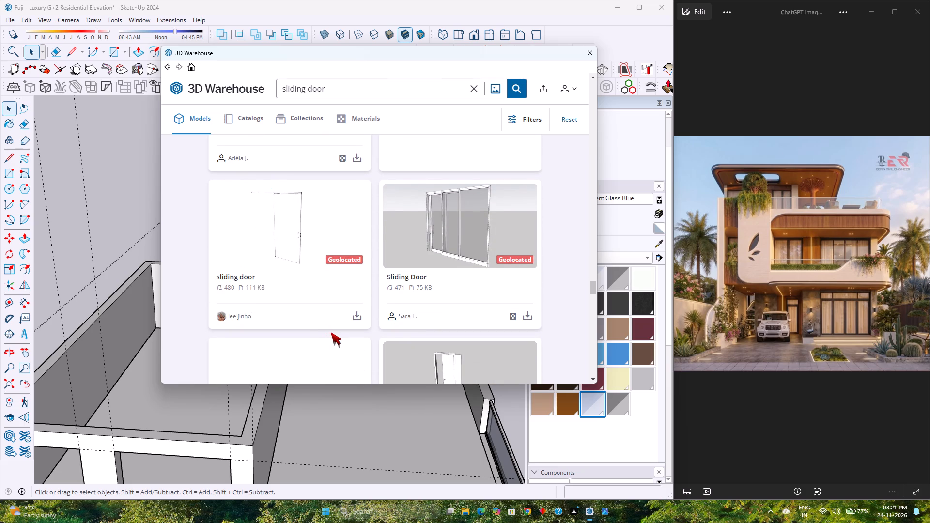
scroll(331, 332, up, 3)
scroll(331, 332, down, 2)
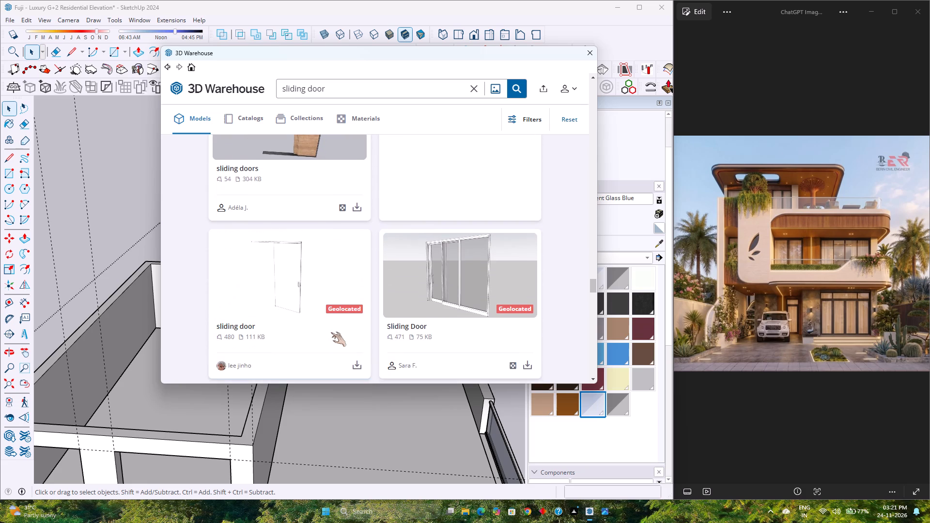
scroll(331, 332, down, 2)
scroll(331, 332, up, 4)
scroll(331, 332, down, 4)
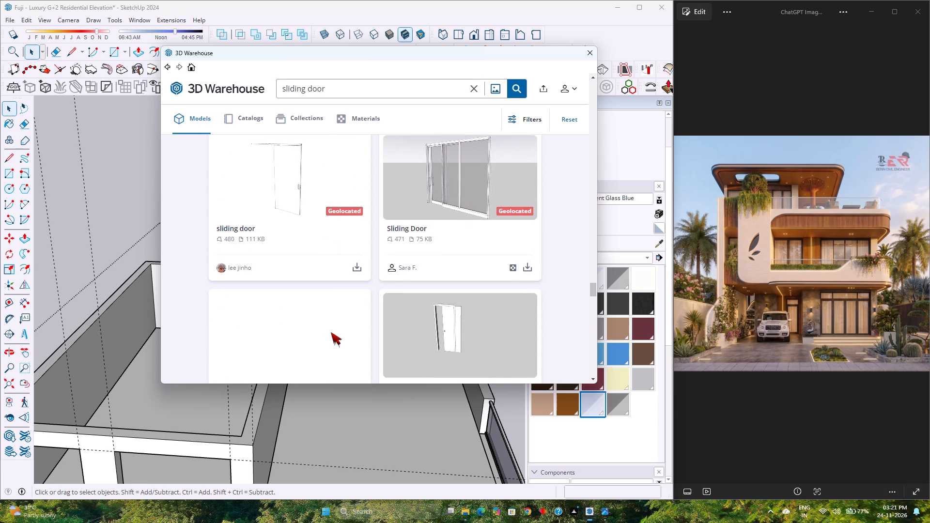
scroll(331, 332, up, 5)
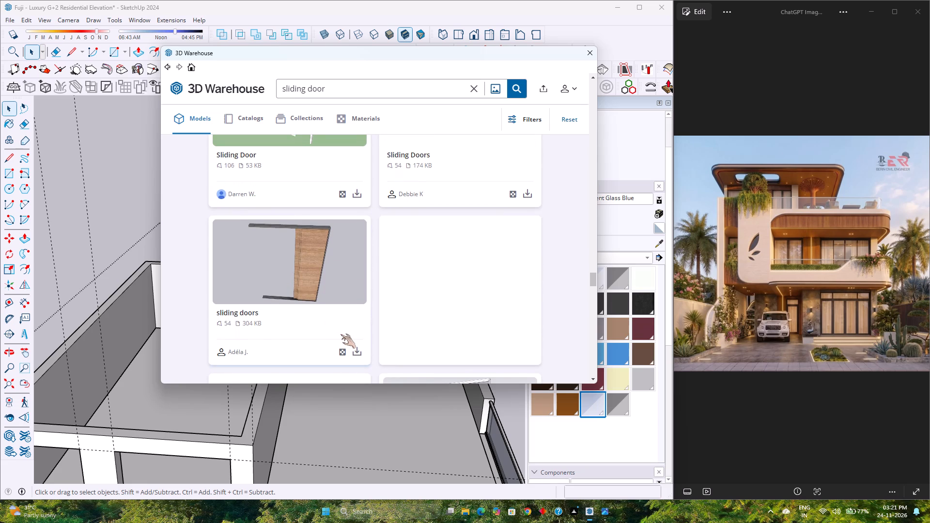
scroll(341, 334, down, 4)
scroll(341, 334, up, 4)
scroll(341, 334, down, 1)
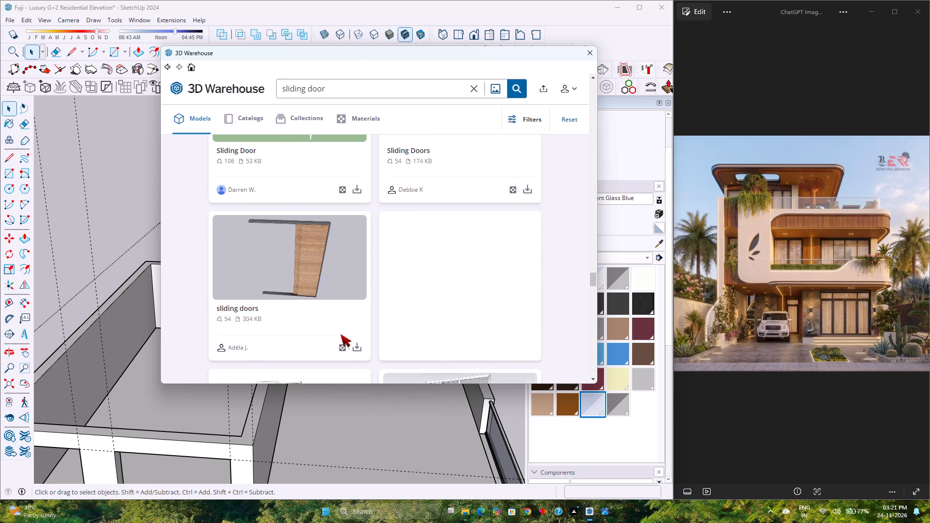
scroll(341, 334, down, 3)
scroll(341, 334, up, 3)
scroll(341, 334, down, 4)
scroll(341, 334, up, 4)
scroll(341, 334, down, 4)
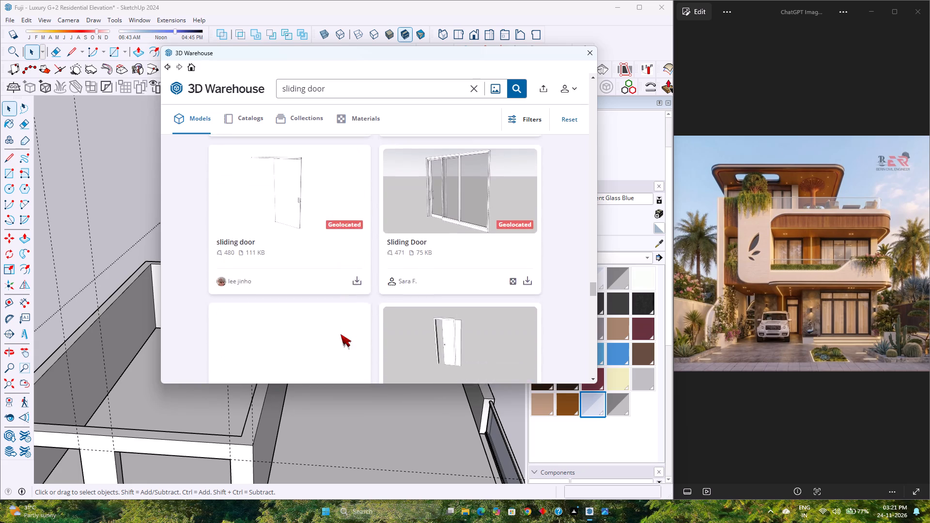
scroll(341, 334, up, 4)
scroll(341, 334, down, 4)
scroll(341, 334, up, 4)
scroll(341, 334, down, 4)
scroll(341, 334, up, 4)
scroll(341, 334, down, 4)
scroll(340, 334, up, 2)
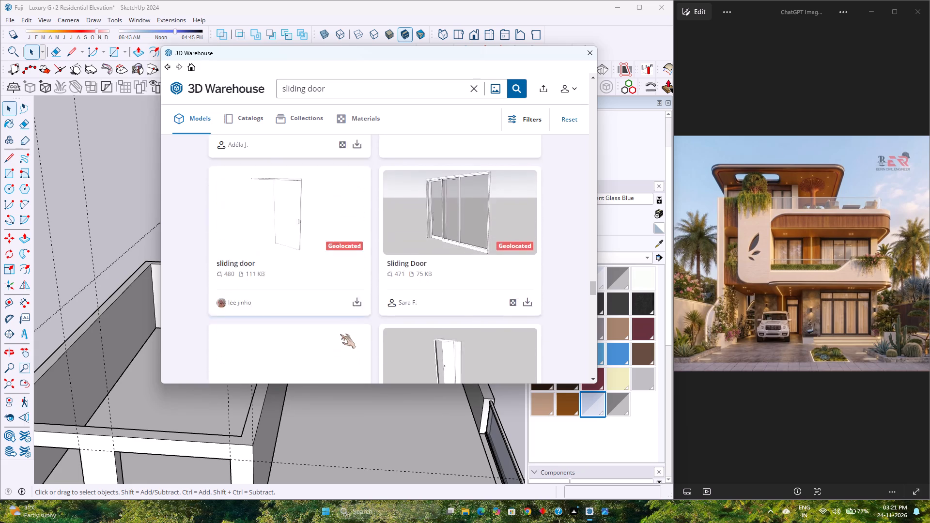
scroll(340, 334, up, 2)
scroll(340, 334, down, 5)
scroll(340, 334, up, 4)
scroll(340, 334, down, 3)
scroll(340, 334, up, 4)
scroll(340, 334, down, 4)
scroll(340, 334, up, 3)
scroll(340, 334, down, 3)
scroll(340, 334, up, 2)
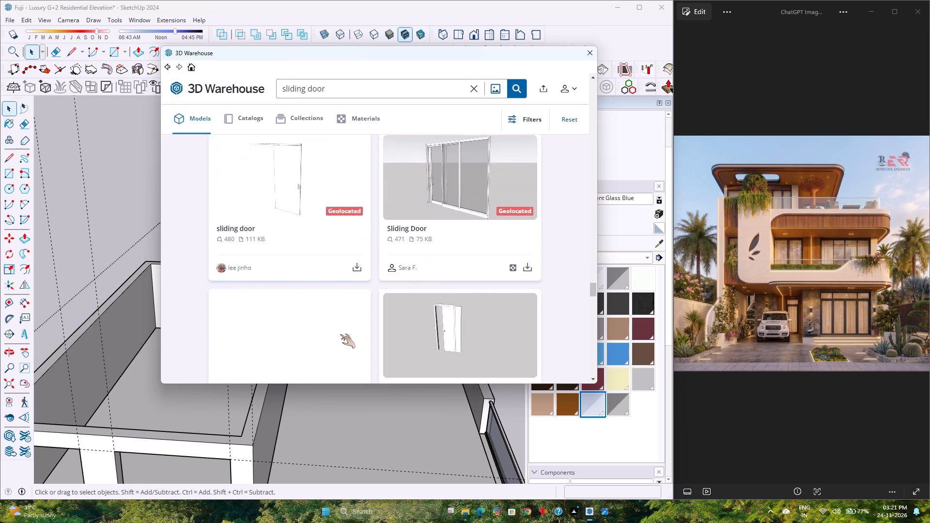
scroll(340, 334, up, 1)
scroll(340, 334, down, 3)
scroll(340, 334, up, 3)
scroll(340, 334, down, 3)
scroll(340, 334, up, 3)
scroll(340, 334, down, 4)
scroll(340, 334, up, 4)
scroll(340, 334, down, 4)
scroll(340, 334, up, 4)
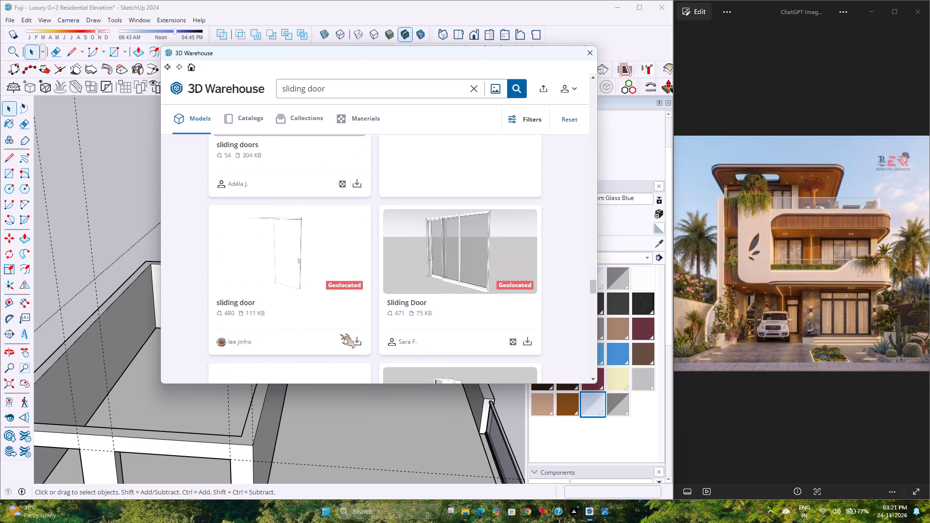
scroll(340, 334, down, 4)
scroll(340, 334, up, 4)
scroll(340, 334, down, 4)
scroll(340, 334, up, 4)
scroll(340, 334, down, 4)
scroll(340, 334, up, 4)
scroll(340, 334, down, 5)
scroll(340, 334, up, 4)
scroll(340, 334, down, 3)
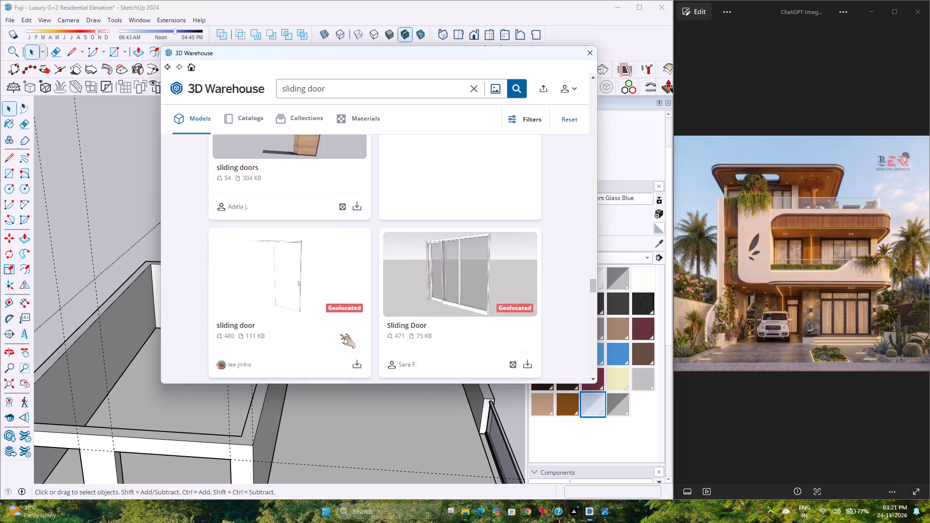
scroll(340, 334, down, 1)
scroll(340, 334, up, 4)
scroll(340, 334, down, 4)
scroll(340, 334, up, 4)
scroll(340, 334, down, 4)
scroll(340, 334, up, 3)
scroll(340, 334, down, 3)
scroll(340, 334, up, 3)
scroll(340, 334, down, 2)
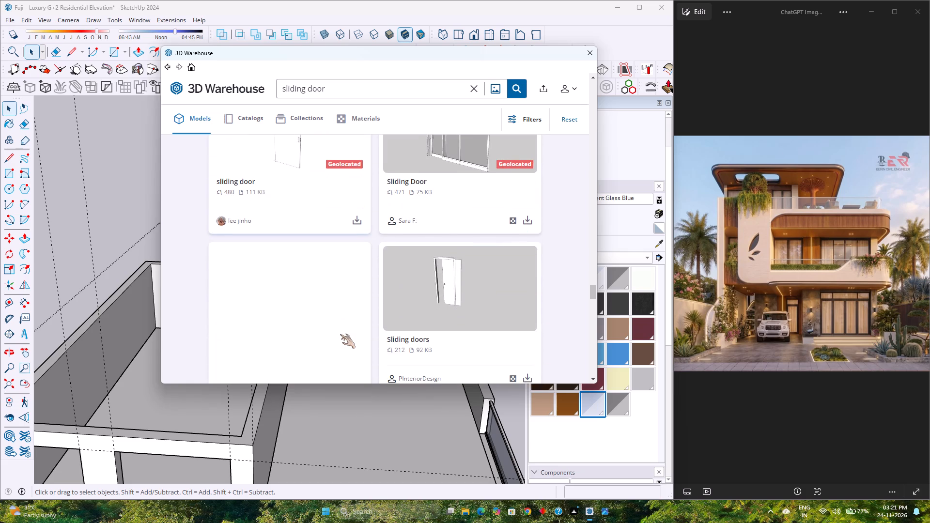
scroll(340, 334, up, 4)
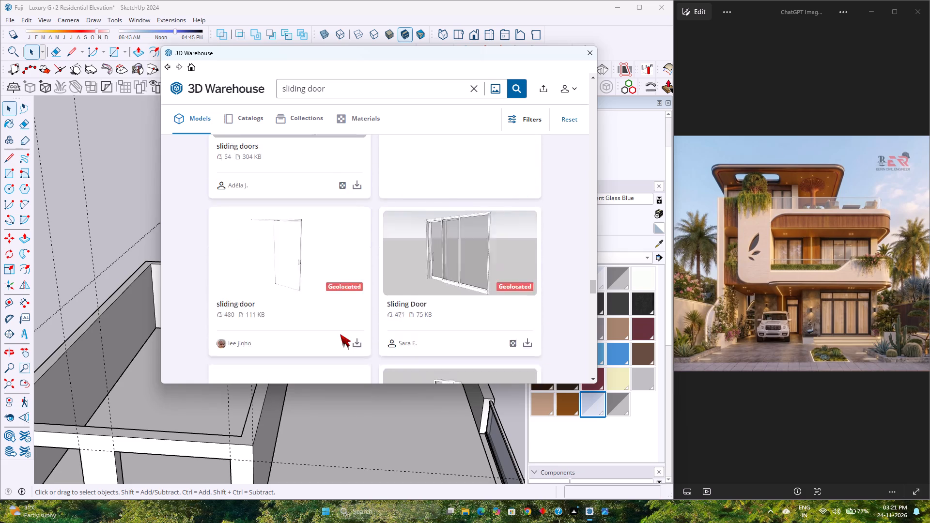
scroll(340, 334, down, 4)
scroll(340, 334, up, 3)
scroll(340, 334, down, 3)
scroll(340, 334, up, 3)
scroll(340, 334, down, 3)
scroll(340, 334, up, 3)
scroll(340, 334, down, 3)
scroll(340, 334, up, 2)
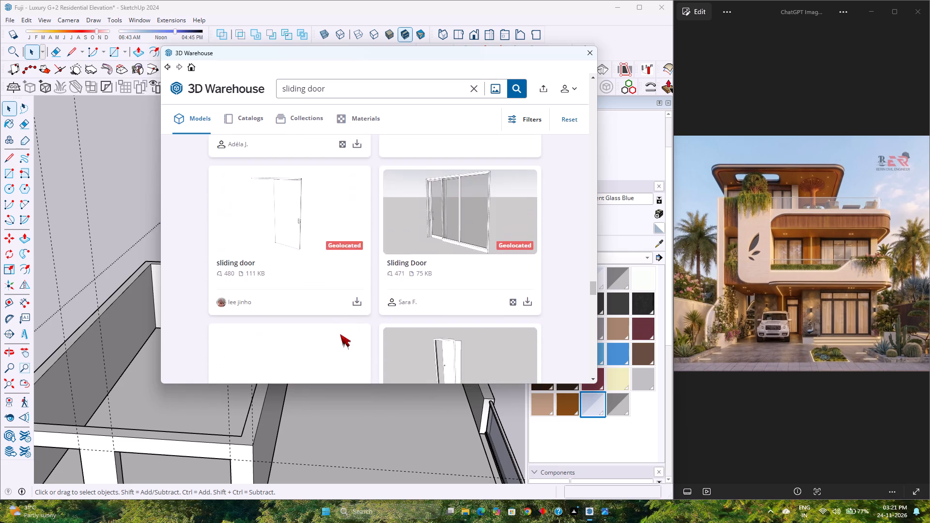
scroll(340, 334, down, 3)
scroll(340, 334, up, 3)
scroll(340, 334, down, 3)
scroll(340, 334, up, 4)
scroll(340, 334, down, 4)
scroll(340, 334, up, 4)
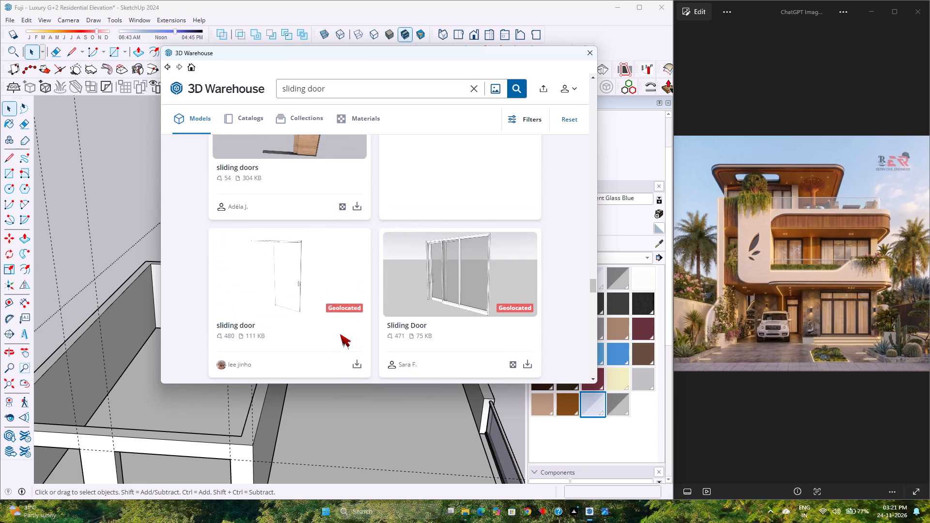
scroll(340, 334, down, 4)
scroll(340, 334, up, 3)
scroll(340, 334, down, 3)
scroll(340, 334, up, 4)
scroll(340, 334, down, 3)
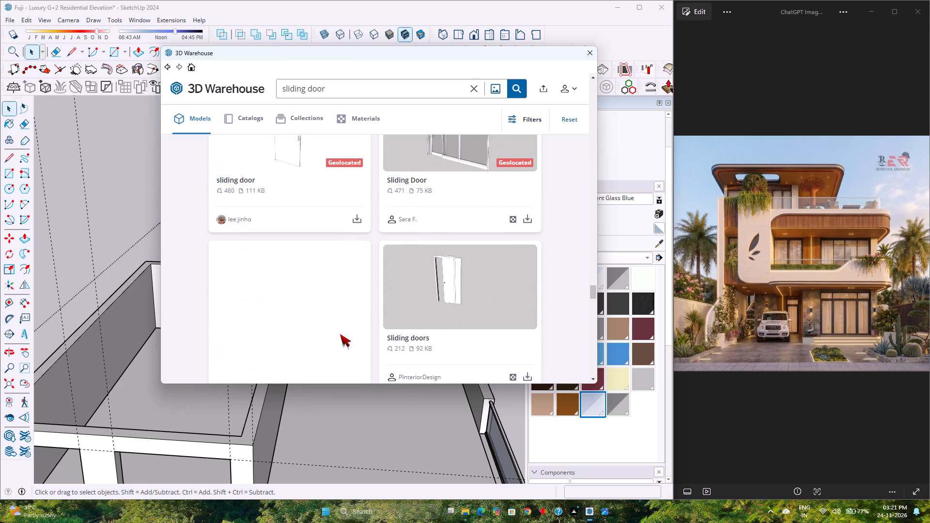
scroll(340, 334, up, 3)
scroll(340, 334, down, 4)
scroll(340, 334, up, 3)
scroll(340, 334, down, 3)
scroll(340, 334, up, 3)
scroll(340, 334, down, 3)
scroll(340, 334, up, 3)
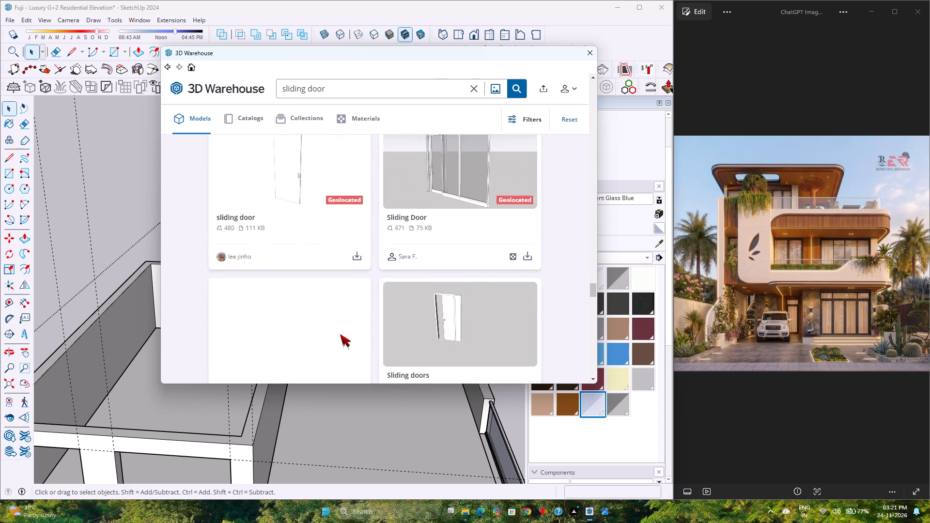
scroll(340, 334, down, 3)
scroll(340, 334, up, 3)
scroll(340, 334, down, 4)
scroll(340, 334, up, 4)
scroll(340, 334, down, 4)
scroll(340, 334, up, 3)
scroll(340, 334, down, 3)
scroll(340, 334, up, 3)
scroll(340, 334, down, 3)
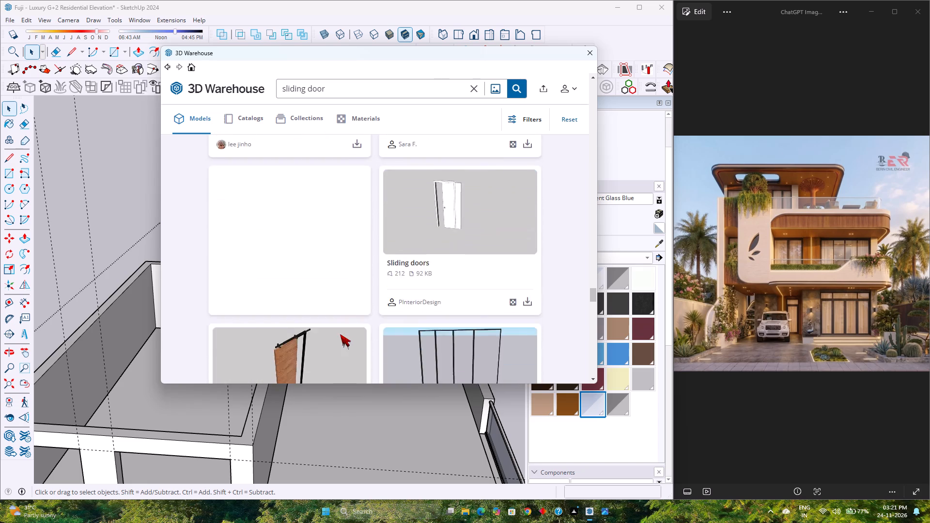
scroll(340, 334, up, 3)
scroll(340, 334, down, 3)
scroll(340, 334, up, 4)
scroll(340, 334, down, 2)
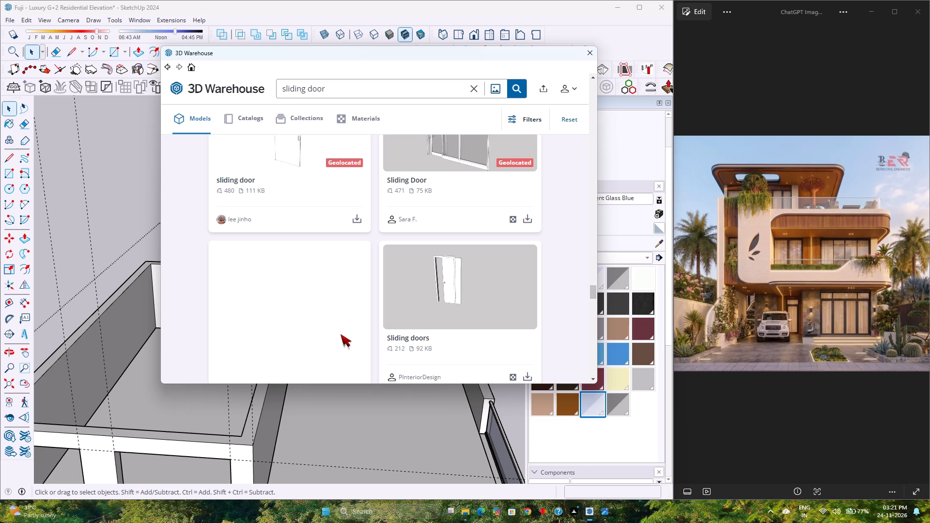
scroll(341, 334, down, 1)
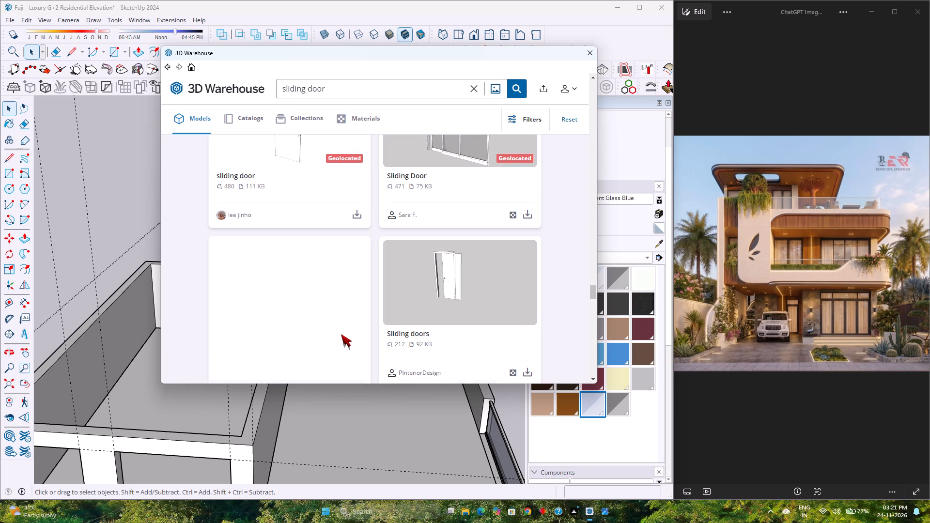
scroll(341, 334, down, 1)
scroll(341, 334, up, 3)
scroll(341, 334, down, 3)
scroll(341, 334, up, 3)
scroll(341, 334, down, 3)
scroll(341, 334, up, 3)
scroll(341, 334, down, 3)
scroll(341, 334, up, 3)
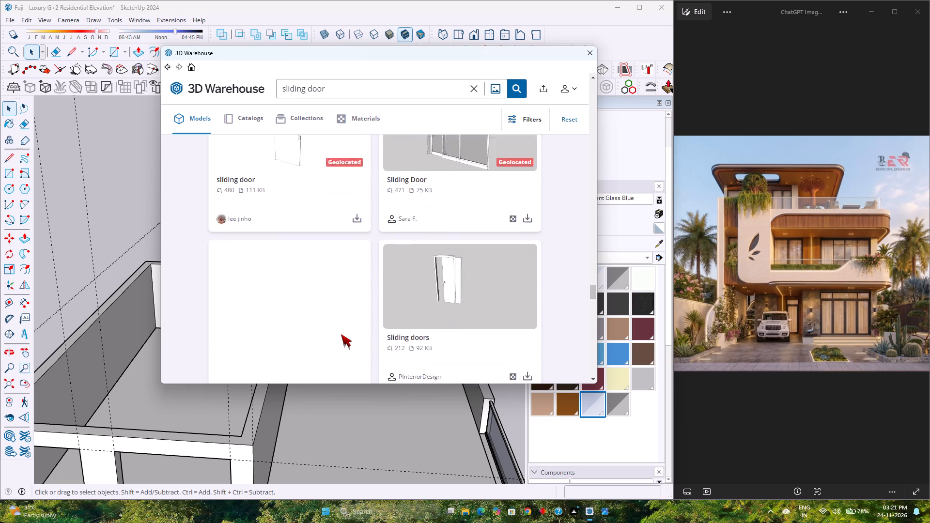
Examine the white "Sliding doors" model and its neighbouring geolocated door models in the 3D Warehouse results.
scroll(341, 334, down, 3)
scroll(341, 334, up, 3)
scroll(341, 334, down, 3)
scroll(341, 334, up, 3)
scroll(341, 334, down, 4)
scroll(341, 334, up, 4)
scroll(341, 334, down, 4)
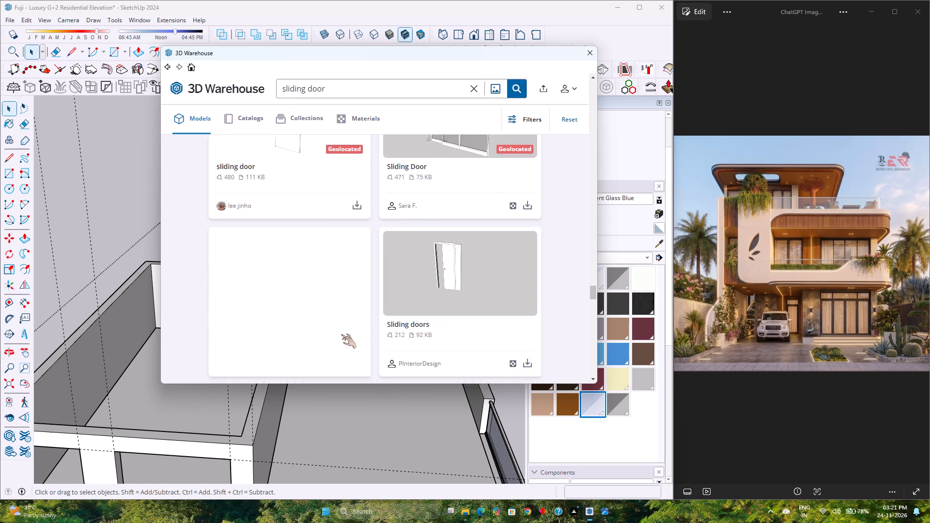
scroll(341, 334, up, 4)
scroll(341, 334, down, 4)
scroll(341, 334, up, 4)
scroll(341, 334, down, 4)
scroll(341, 335, up, 4)
scroll(343, 335, down, 4)
scroll(343, 335, up, 4)
scroll(343, 335, down, 4)
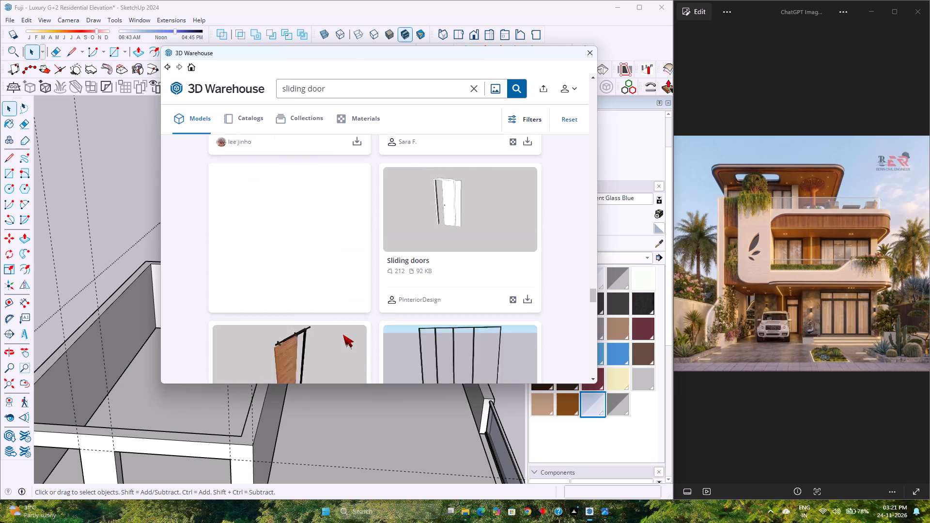
scroll(343, 335, up, 4)
scroll(343, 335, down, 5)
scroll(343, 335, up, 1)
scroll(343, 335, down, 5)
scroll(343, 335, up, 1)
scroll(343, 335, down, 4)
Compare the white-framed two-panel "sliding door" with the "SLIDING GLASS DOOR" and "door_sliding" models for the rooftop room's front opening.
scroll(343, 335, down, 4)
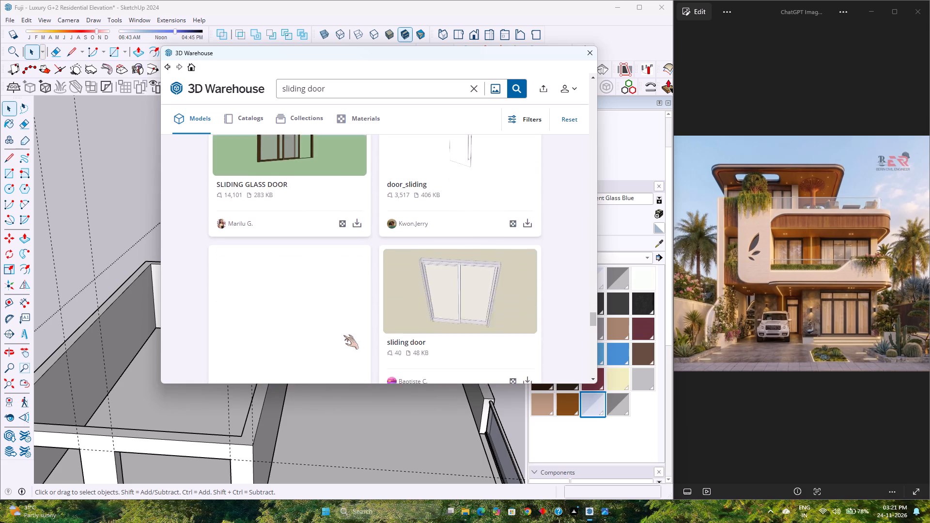
scroll(343, 335, up, 4)
scroll(343, 335, down, 4)
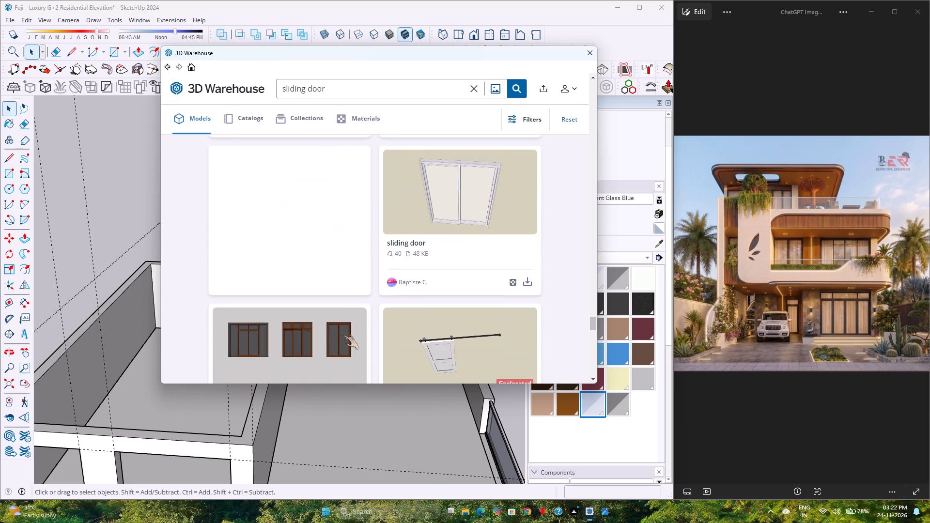
scroll(343, 335, up, 4)
scroll(343, 335, down, 4)
scroll(343, 335, up, 4)
scroll(343, 335, down, 4)
scroll(343, 335, up, 3)
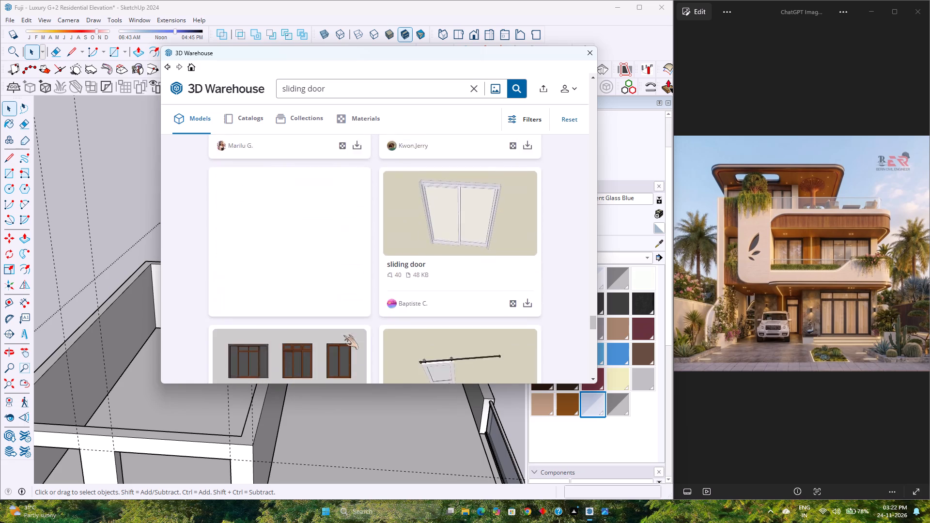
scroll(343, 335, up, 1)
scroll(343, 335, down, 5)
scroll(343, 335, up, 4)
scroll(343, 335, down, 4)
scroll(343, 335, up, 4)
scroll(343, 335, down, 4)
scroll(343, 335, up, 4)
scroll(343, 335, down, 3)
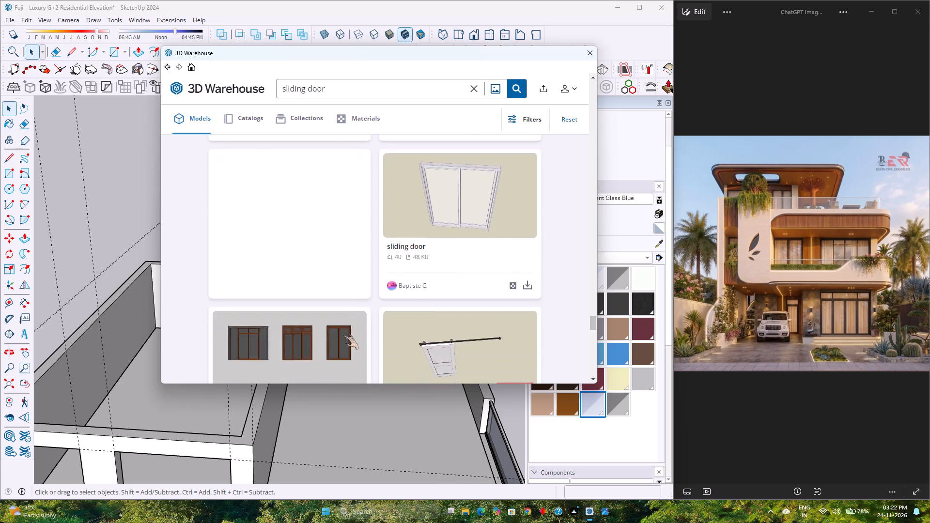
scroll(343, 335, up, 3)
scroll(343, 335, down, 4)
scroll(343, 335, up, 3)
scroll(343, 335, down, 3)
scroll(343, 335, up, 3)
scroll(343, 335, down, 2)
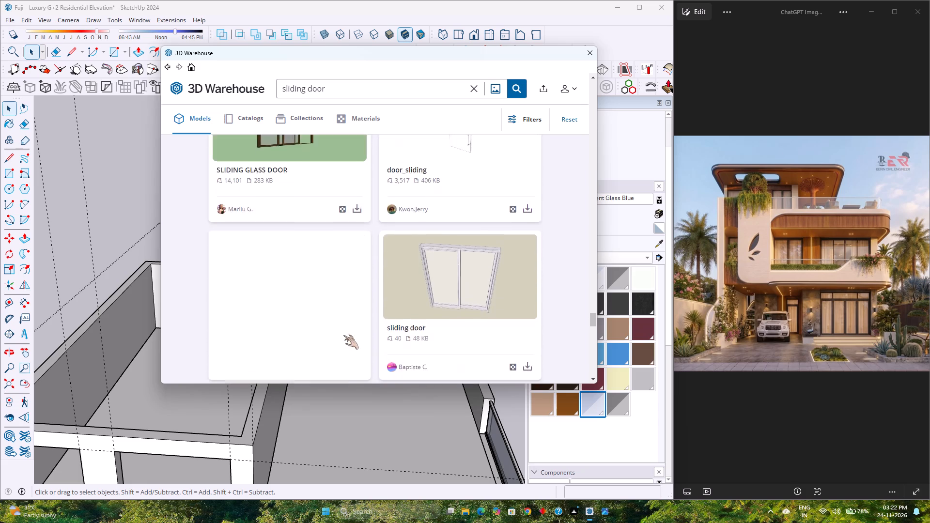
Compare the white-framed two-panel "sliding door" with the wooden-framed "Sliding Door" set and rail-hung "SLIDING DOOR" models.
scroll(343, 335, down, 1)
scroll(343, 335, up, 3)
scroll(343, 335, down, 4)
scroll(343, 335, up, 4)
scroll(344, 336, down, 3)
scroll(345, 336, up, 2)
scroll(345, 336, down, 2)
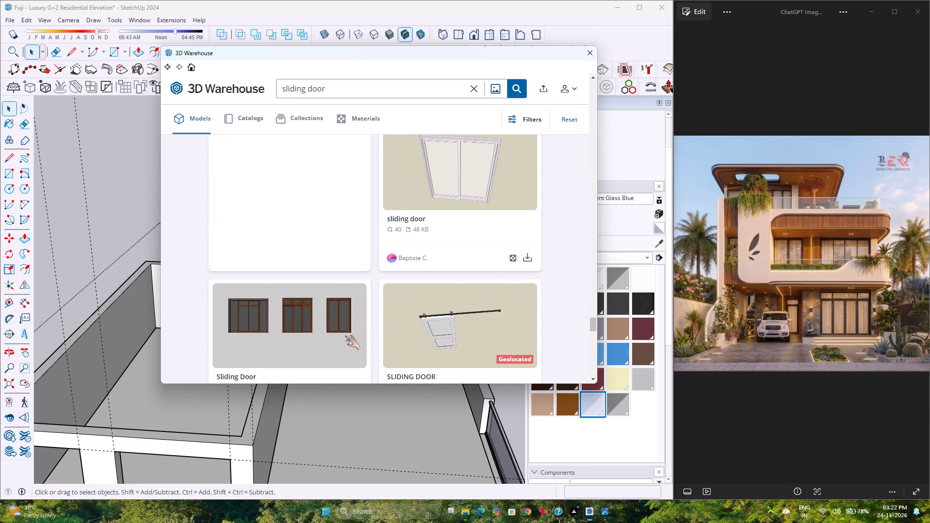
scroll(345, 336, up, 3)
scroll(345, 336, down, 4)
scroll(345, 336, up, 4)
scroll(345, 336, down, 3)
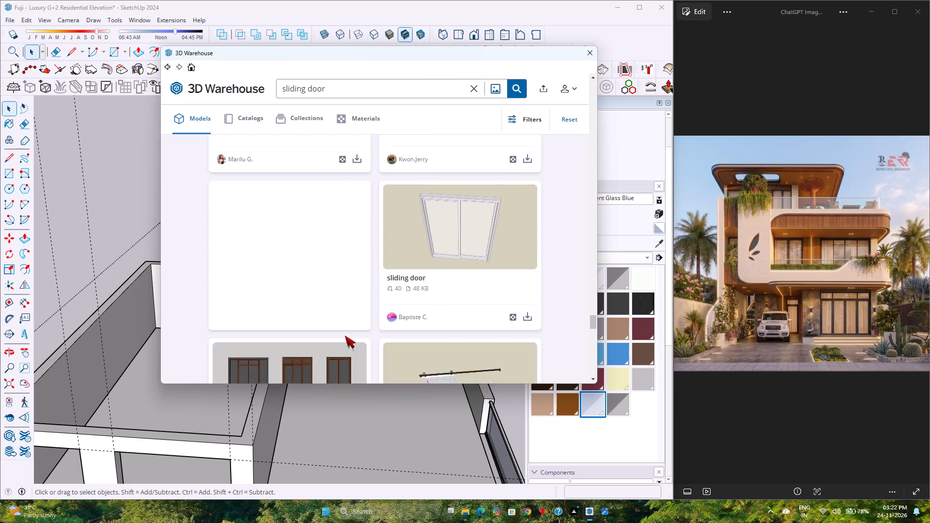
scroll(345, 336, down, 1)
scroll(345, 336, up, 3)
scroll(345, 336, down, 3)
scroll(345, 336, up, 4)
scroll(345, 336, down, 4)
scroll(345, 336, up, 2)
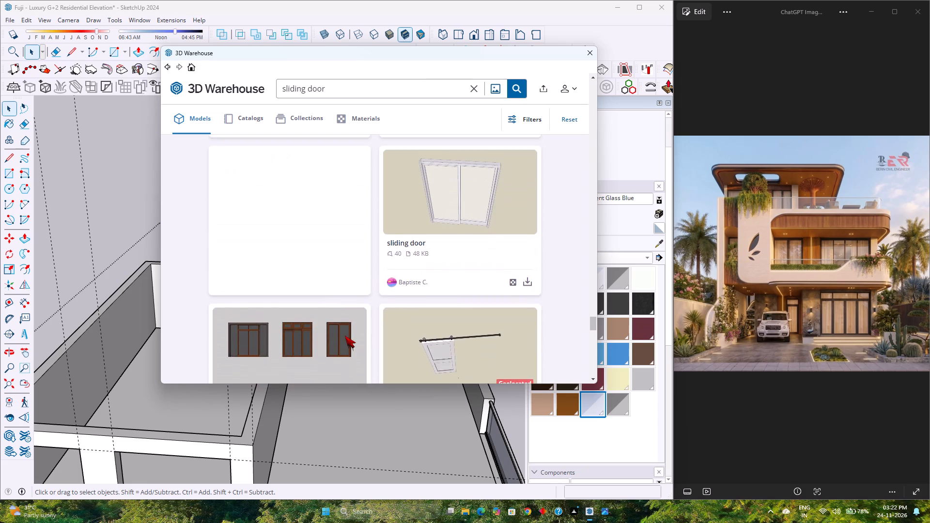
scroll(345, 336, down, 4)
scroll(345, 336, up, 5)
scroll(345, 336, down, 5)
scroll(345, 336, up, 4)
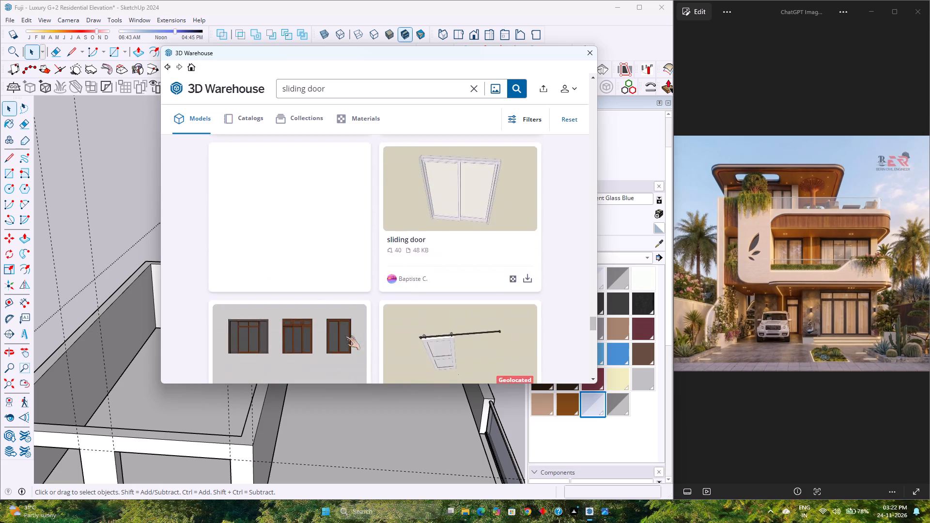
scroll(345, 336, down, 4)
scroll(345, 336, up, 2)
scroll(345, 336, down, 3)
scroll(345, 336, up, 4)
scroll(345, 336, down, 4)
Review the dark-framed two-panel and three-panel sliding doors and the white-framed models further along the results.
scroll(345, 336, down, 5)
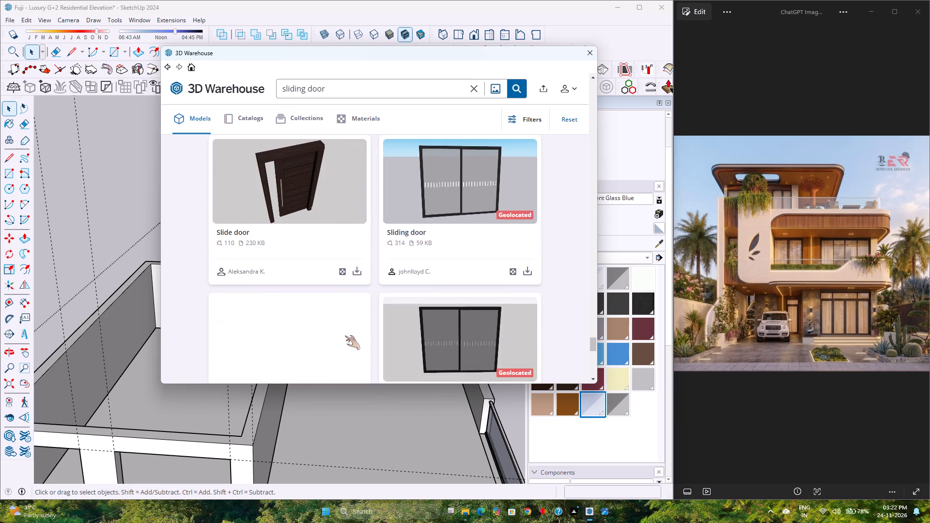
scroll(345, 336, down, 4)
scroll(345, 336, up, 4)
scroll(345, 336, down, 4)
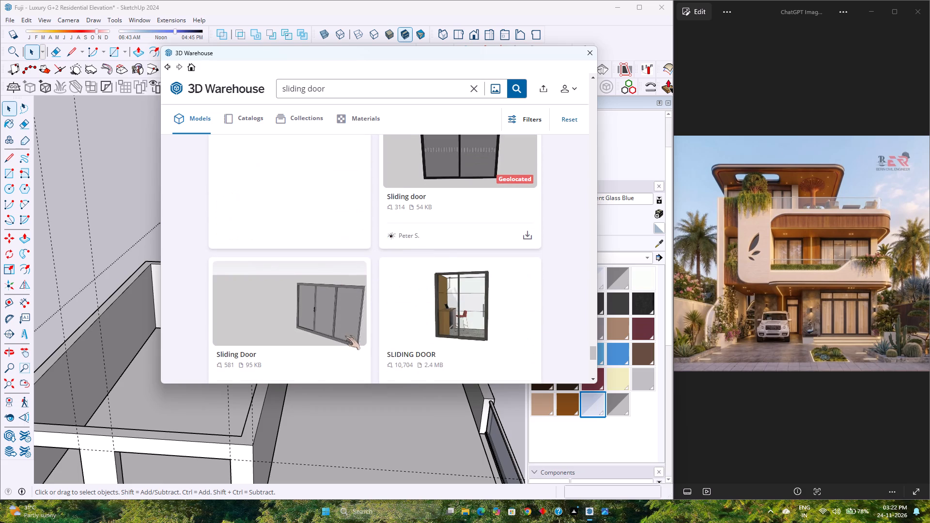
scroll(345, 336, down, 4)
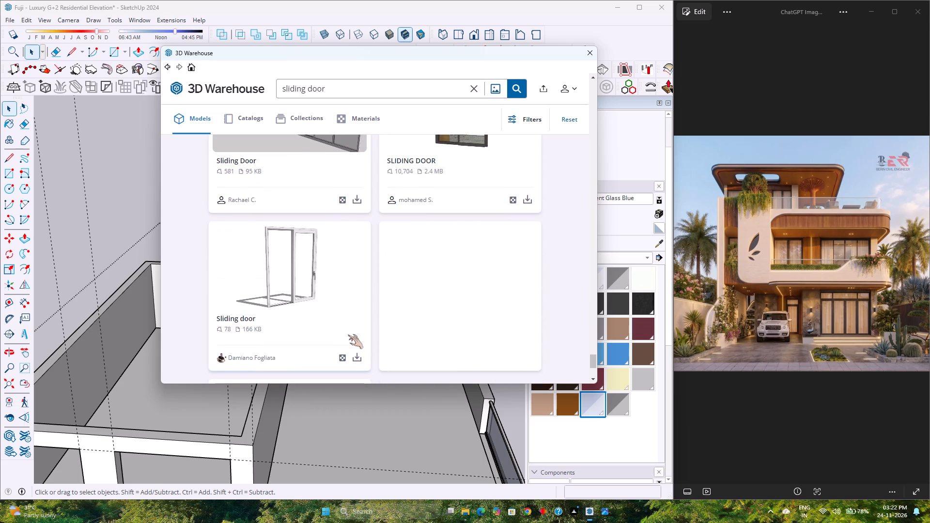
scroll(348, 334, down, 8)
scroll(350, 333, up, 4)
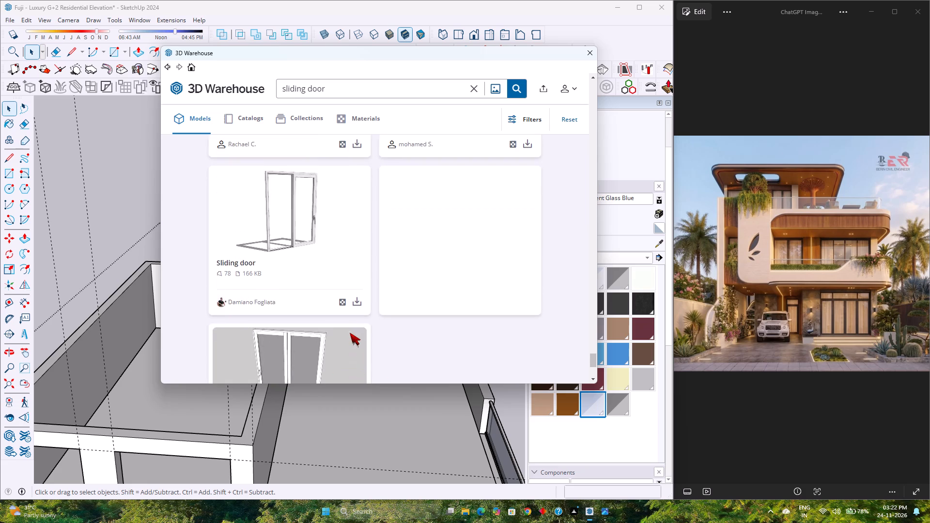
scroll(350, 333, up, 7)
scroll(350, 333, down, 4)
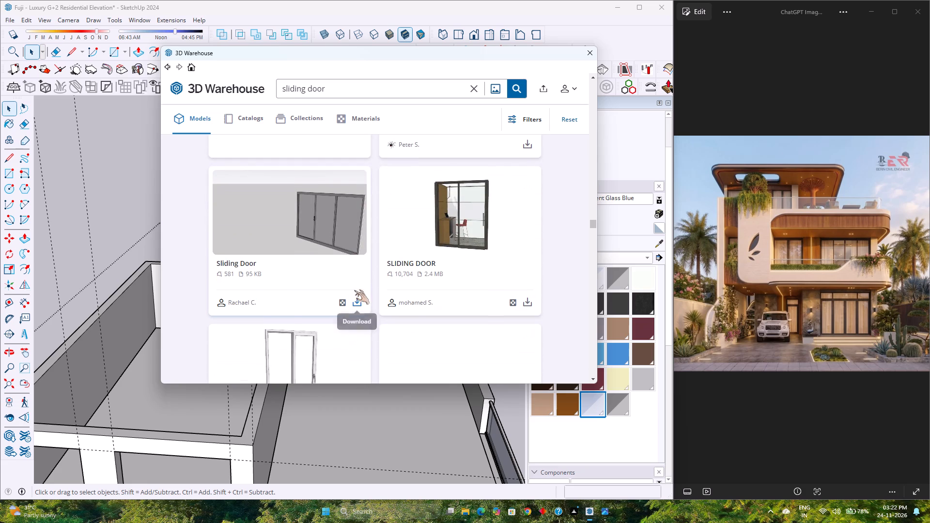
Load the dark-framed three-panel "Sliding Door" (95 KB) into the model and place it at the base of the rooftop room's front opening.
click(352, 297)
click(342, 224)
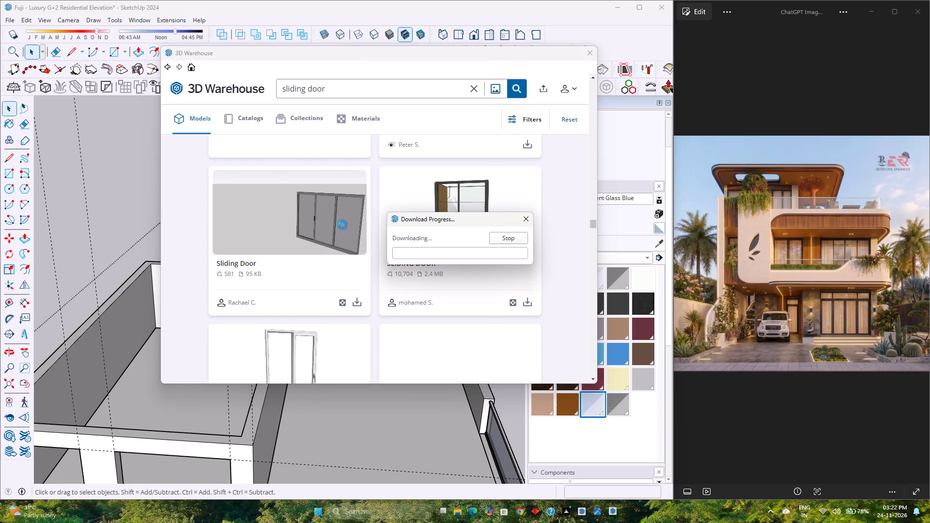
scroll(375, 273, down, 2)
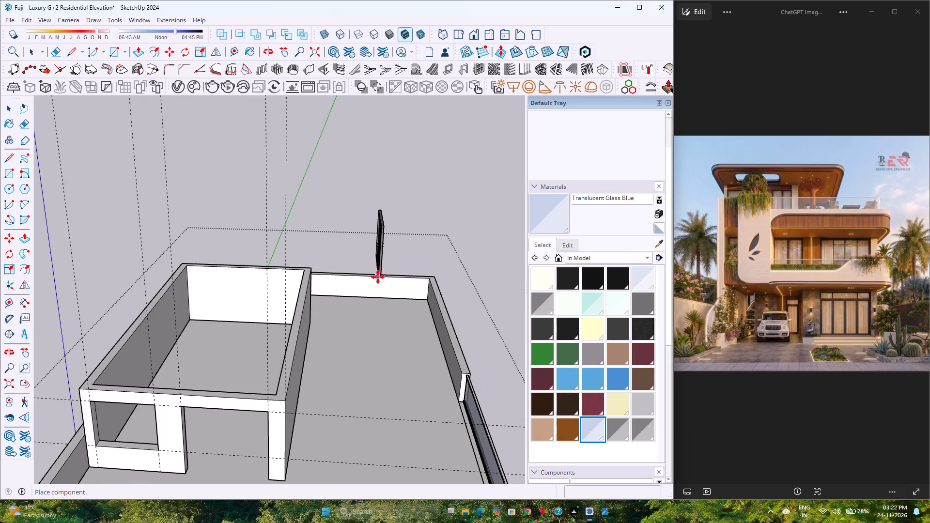
scroll(378, 278, down, 3)
scroll(287, 414, up, 11)
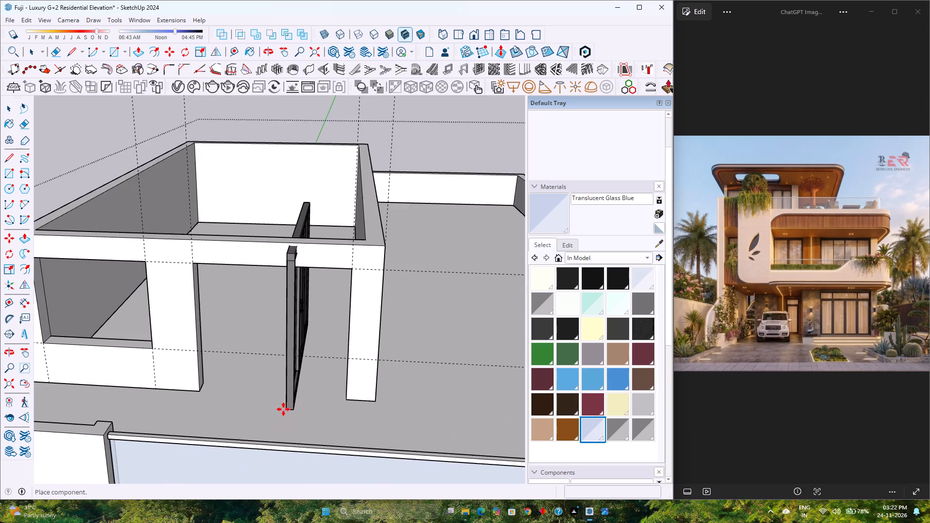
scroll(283, 409, up, 3)
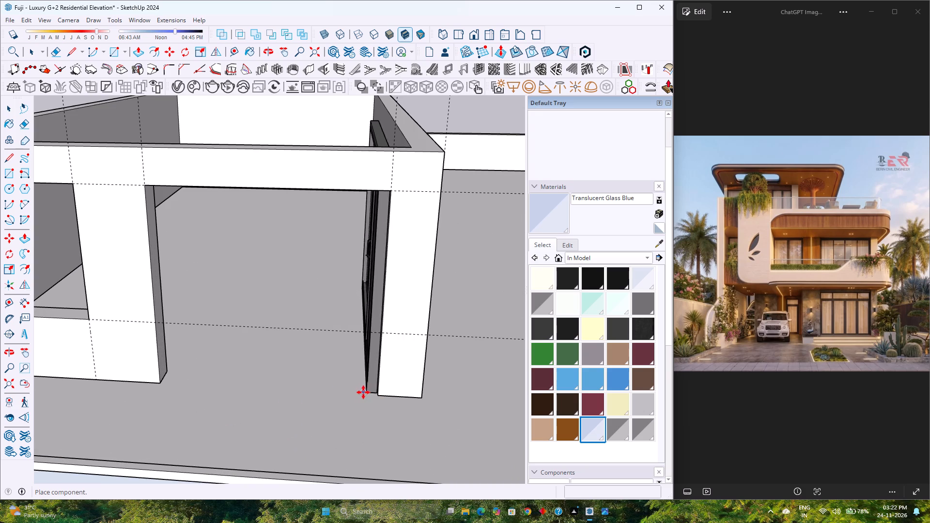
click(349, 392)
Move the sliding door about 4 1/4" by its bottom corner onto the base corner of the opening's side pillar.
scroll(358, 394, up, 8)
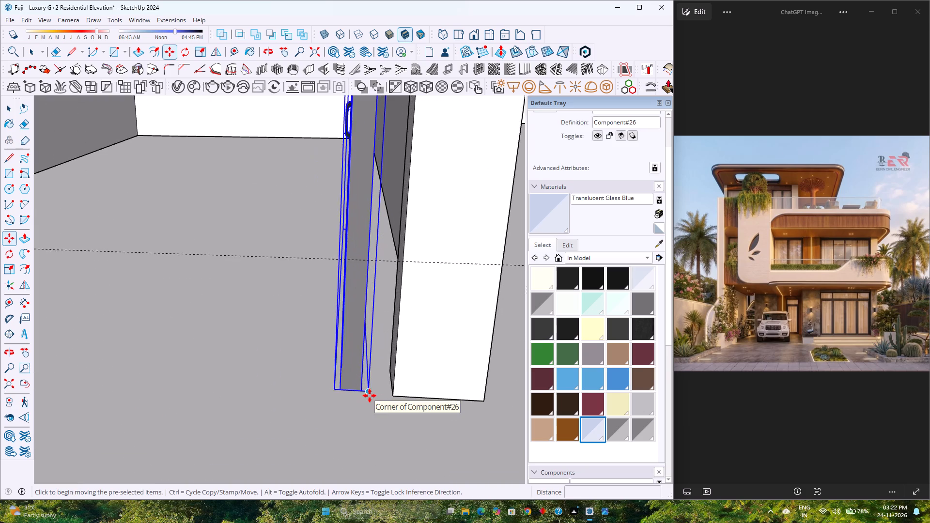
click(369, 391)
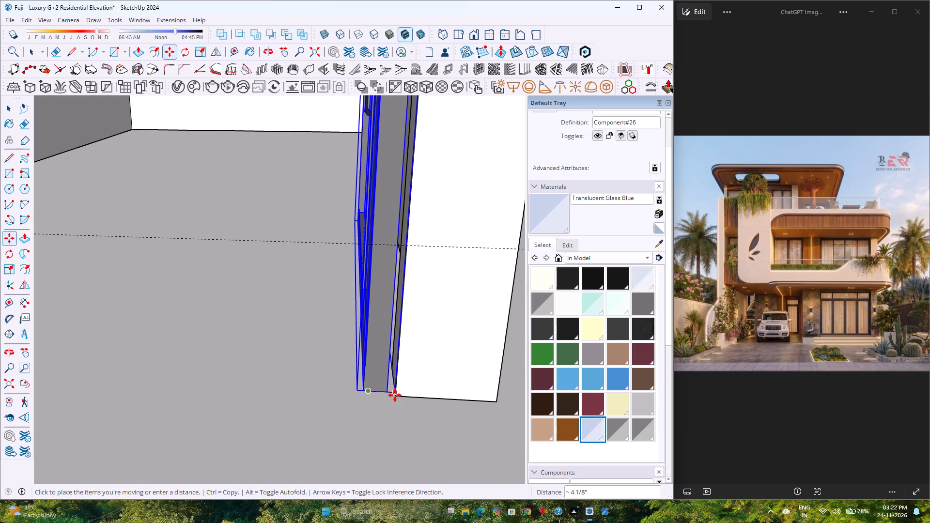
scroll(393, 399, up, 11)
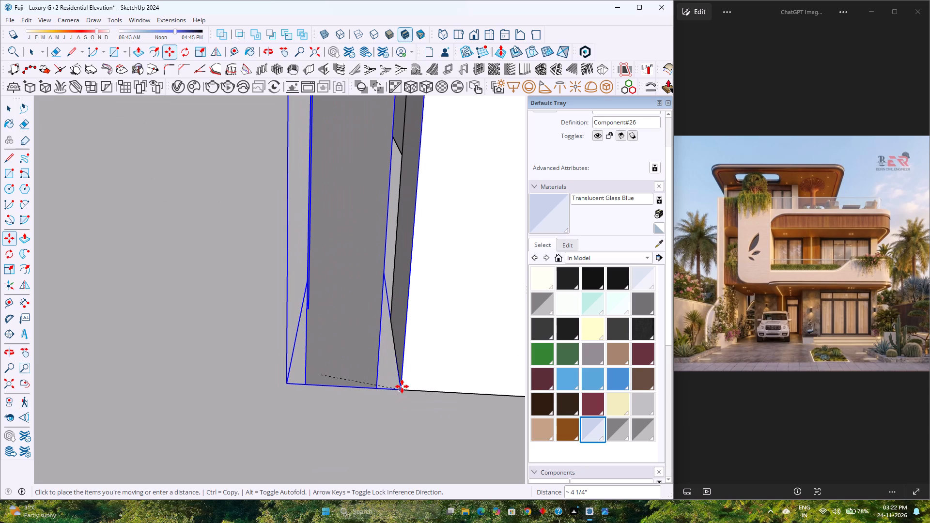
click(402, 386)
Rotate the sliding door about the vertical axis at the pillar's base corner so it runs parallel to the front wall.
scroll(310, 392, down, 13)
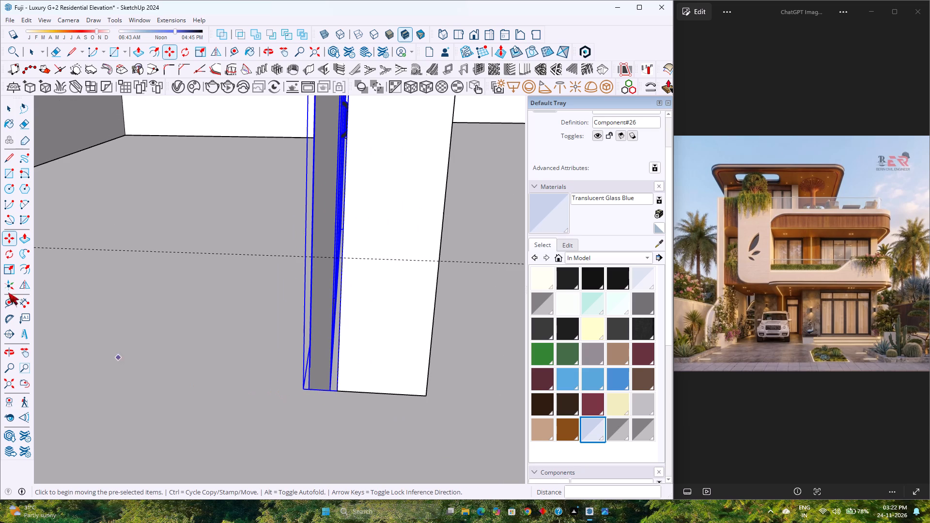
click(187, 56)
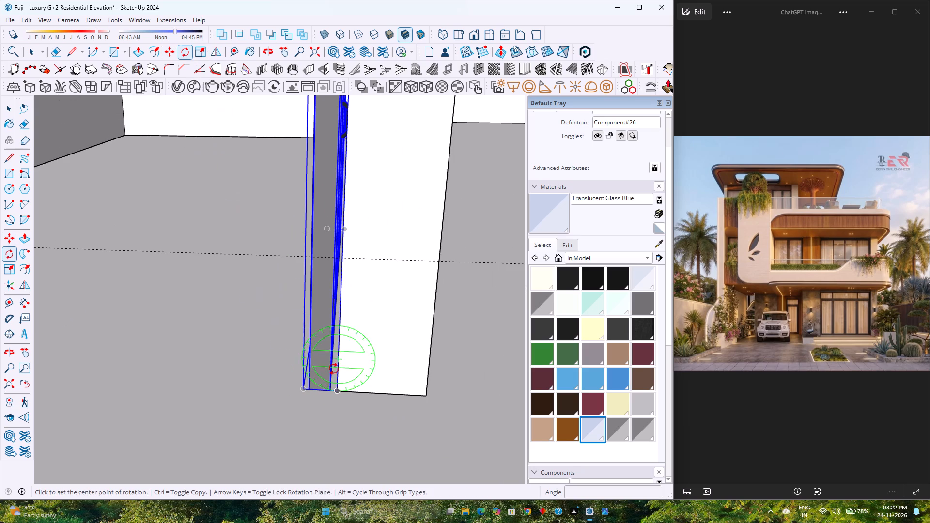
key(Up)
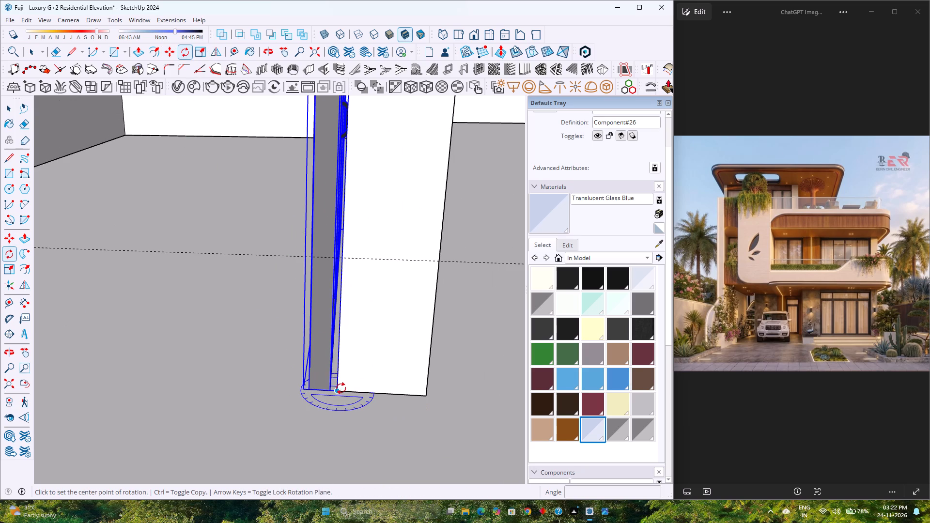
click(340, 390)
click(302, 389)
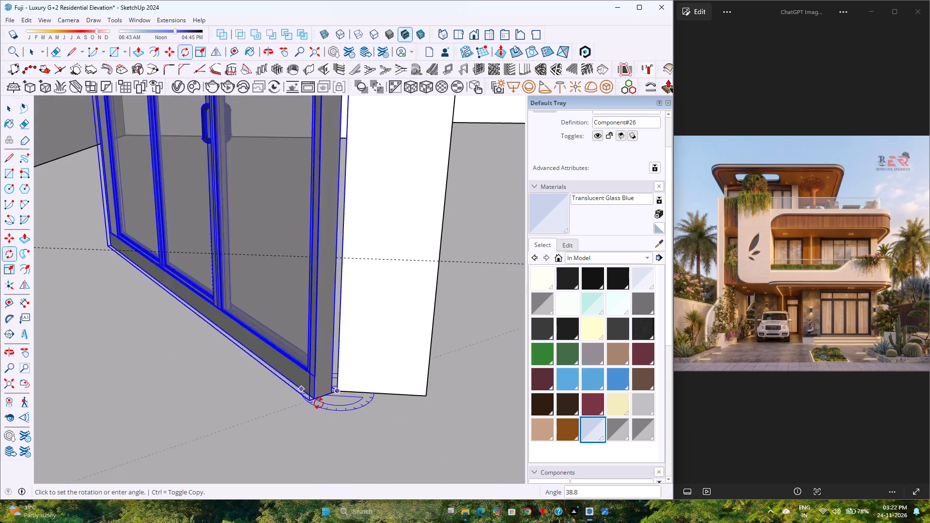
click(335, 413)
Move the sliding door about 5 13/16" back into the opening, aligning its outer bottom corner with the pillar's front base corner.
scroll(337, 409, down, 8)
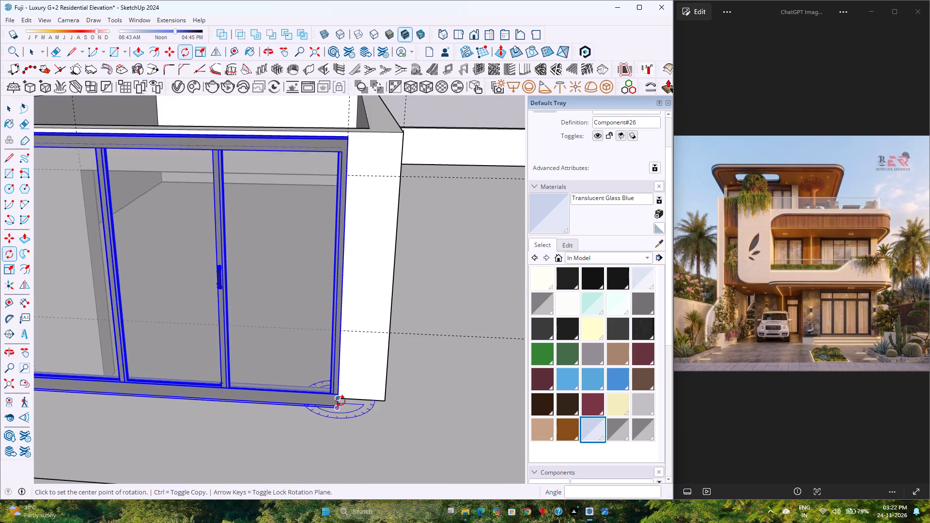
scroll(341, 401, down, 4)
scroll(146, 397, up, 3)
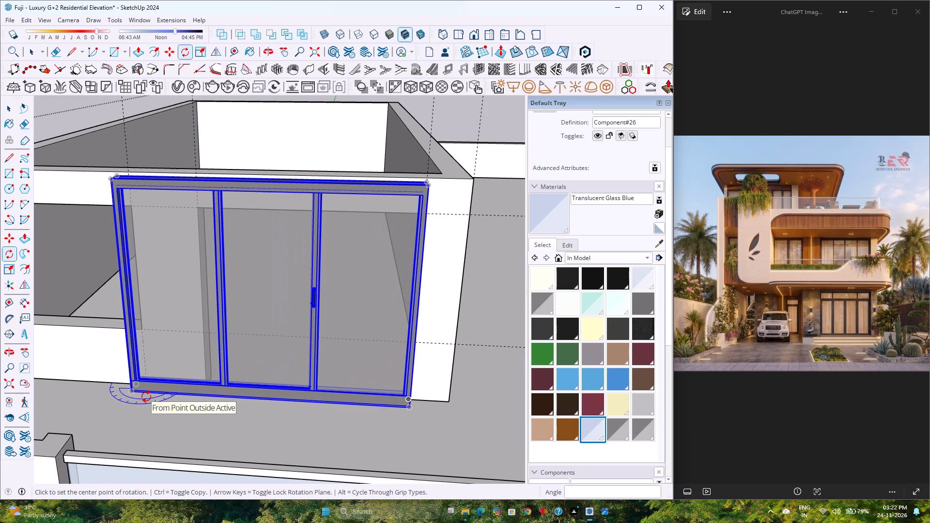
key(m)
scroll(414, 405, up, 3)
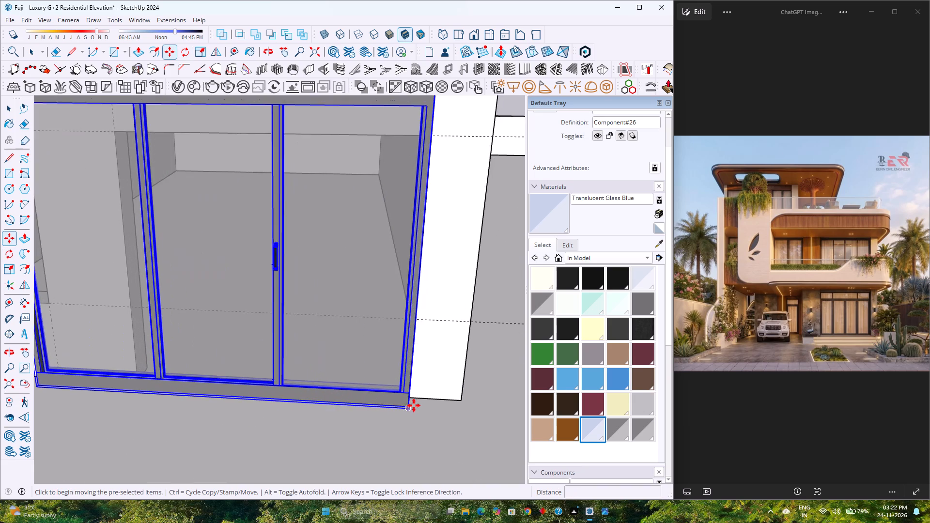
scroll(408, 415, up, 3)
middle_drag(406, 416, 276, 433)
scroll(396, 435, up, 8)
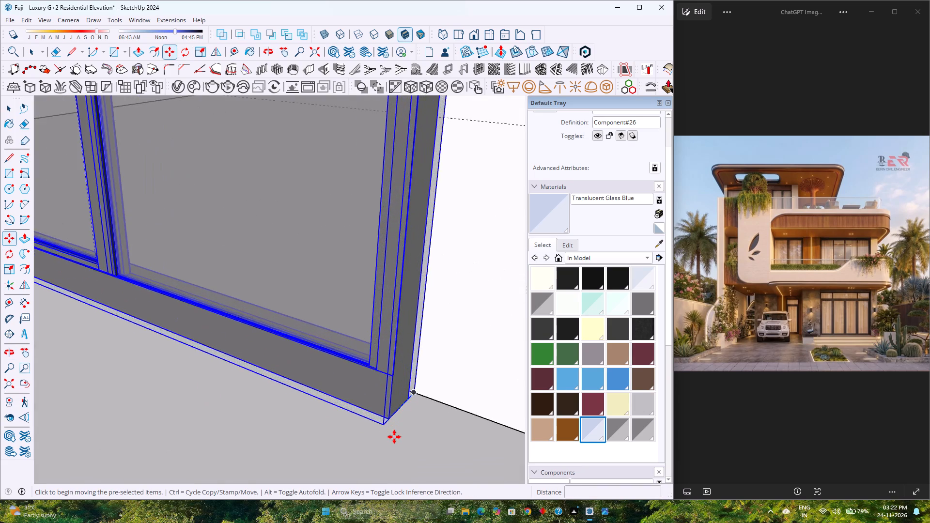
scroll(394, 437, up, 4)
click(381, 424)
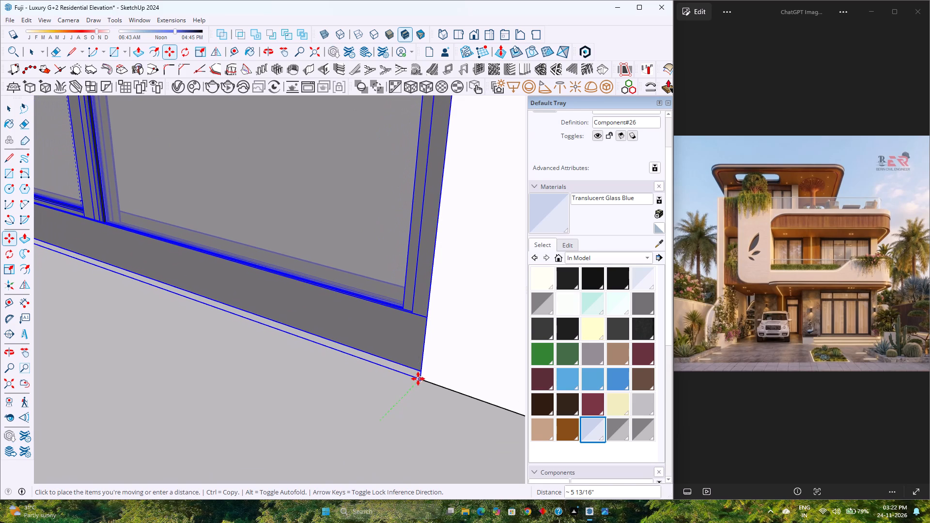
click(418, 379)
Scale the sliding door along its width by about 0.73 so its far side meets the opening's other pillar edge.
scroll(403, 388, down, 16)
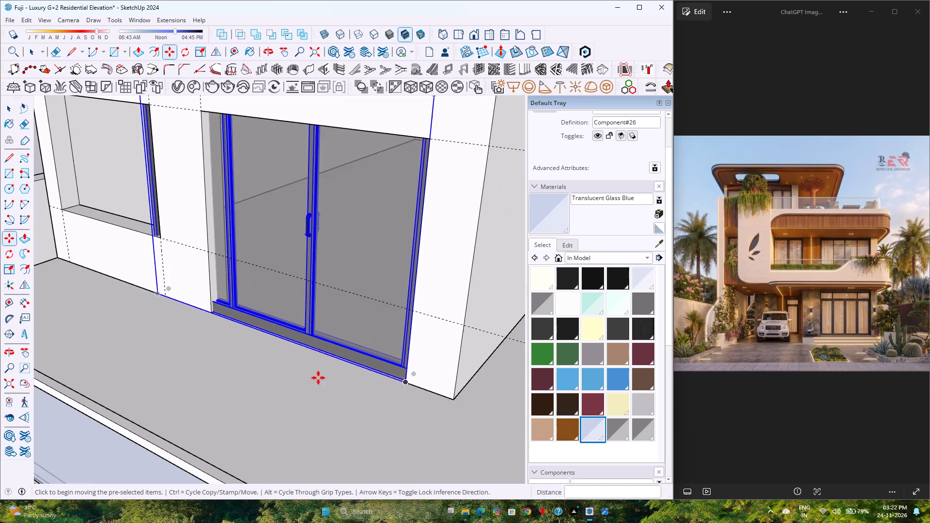
middle_drag(291, 377, 448, 382)
key(s)
scroll(106, 233, up, 1)
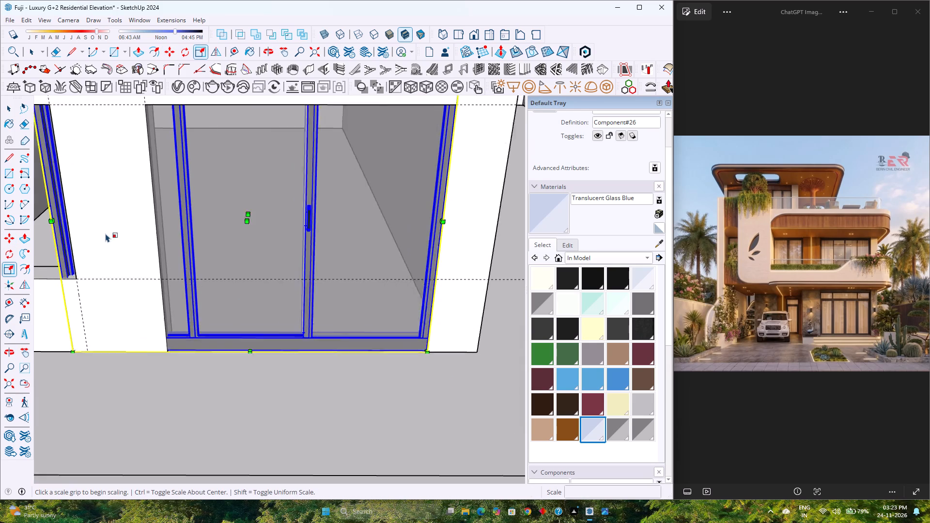
scroll(106, 233, up, 1)
shift+middle_drag(108, 234, 269, 306)
scroll(246, 323, up, 1)
middle_drag(246, 323, 357, 350)
middle_click(357, 350)
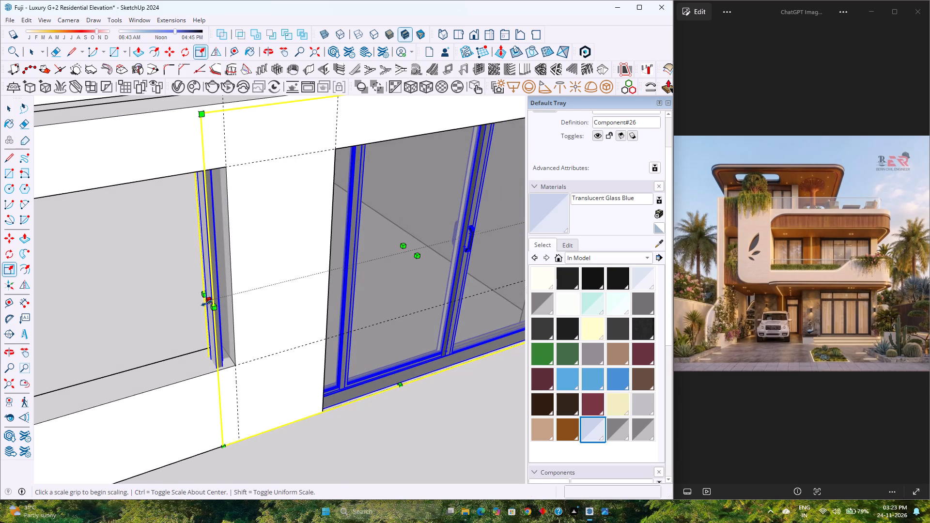
click(206, 303)
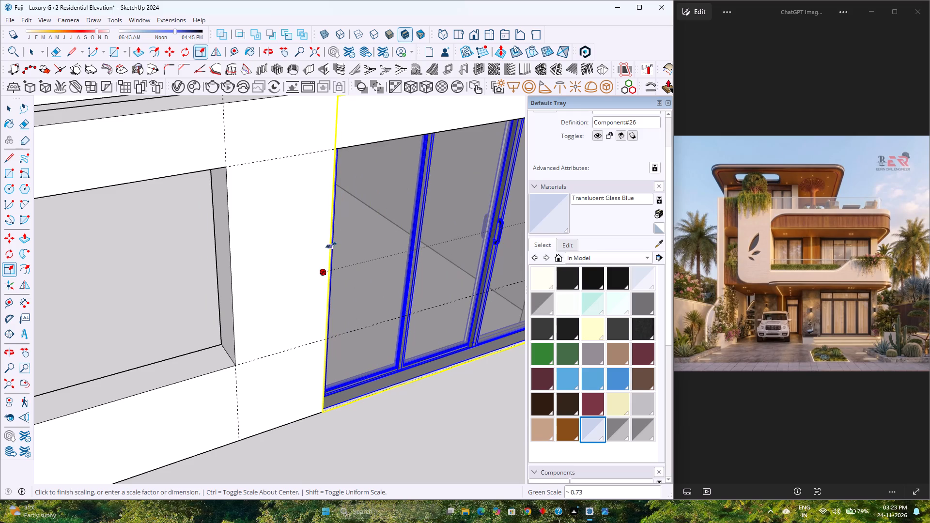
middle_click(323, 408)
middle_click(323, 408)
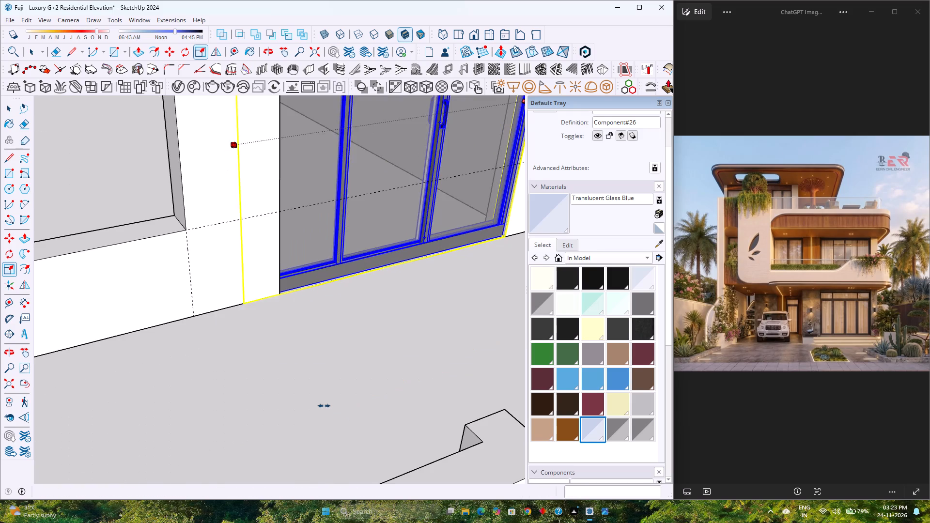
click(280, 292)
Scale the sliding door's height down from its top so its head meets the top edge of the front opening.
scroll(281, 292, down, 3)
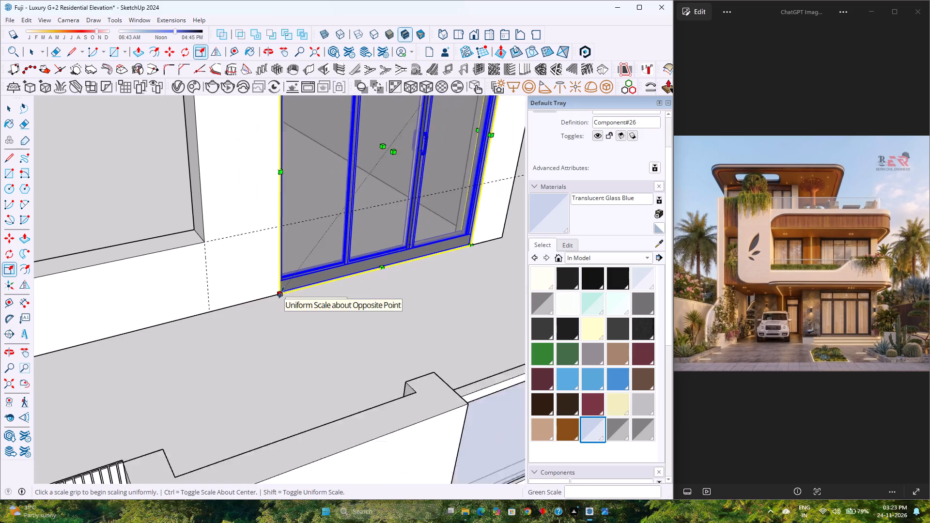
shift+middle_drag(395, 227, 362, 385)
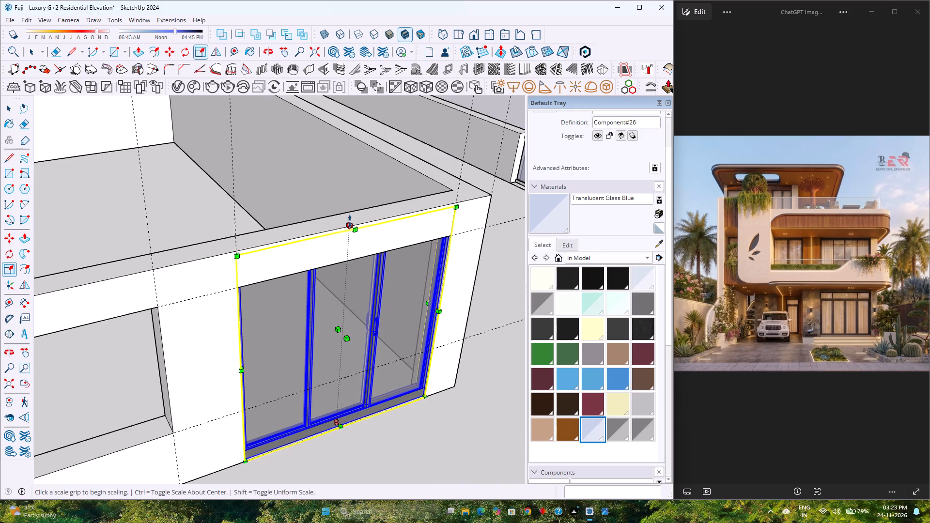
click(350, 221)
click(350, 263)
Deselect the sliding door and examine its fit at the pillar's base corner and within the rooftop room's front opening.
middle_drag(354, 299, 338, 296)
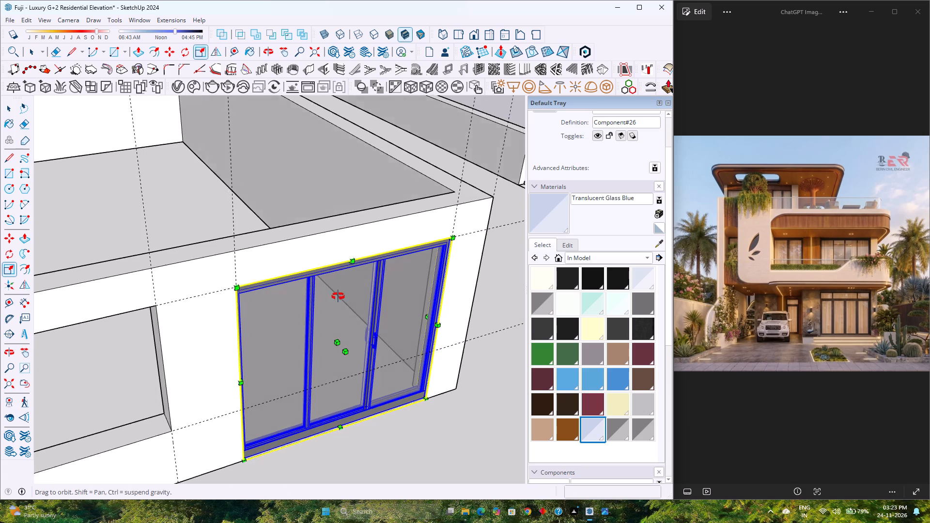
middle_drag(338, 296, 200, 265)
middle_drag(306, 293, 129, 285)
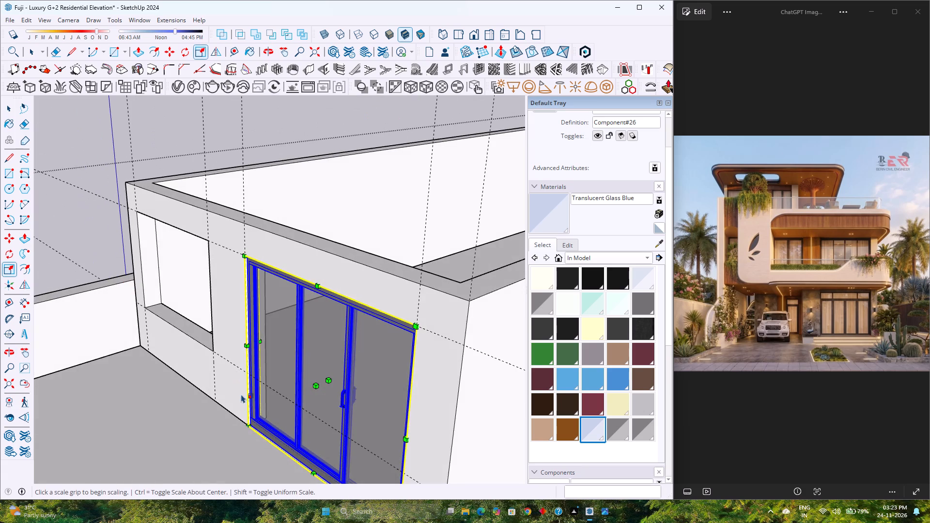
scroll(245, 462, up, 20)
scroll(240, 395, up, 3)
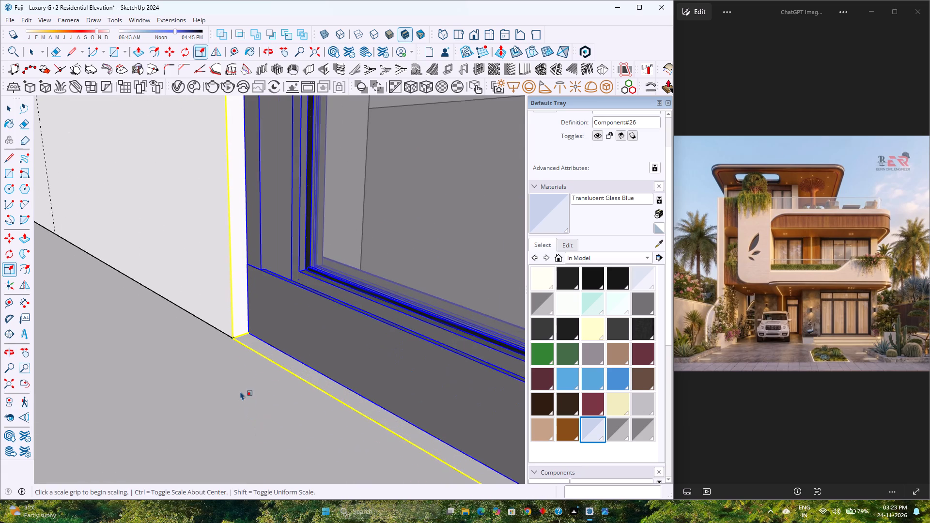
scroll(229, 362, up, 4)
key(Escape)
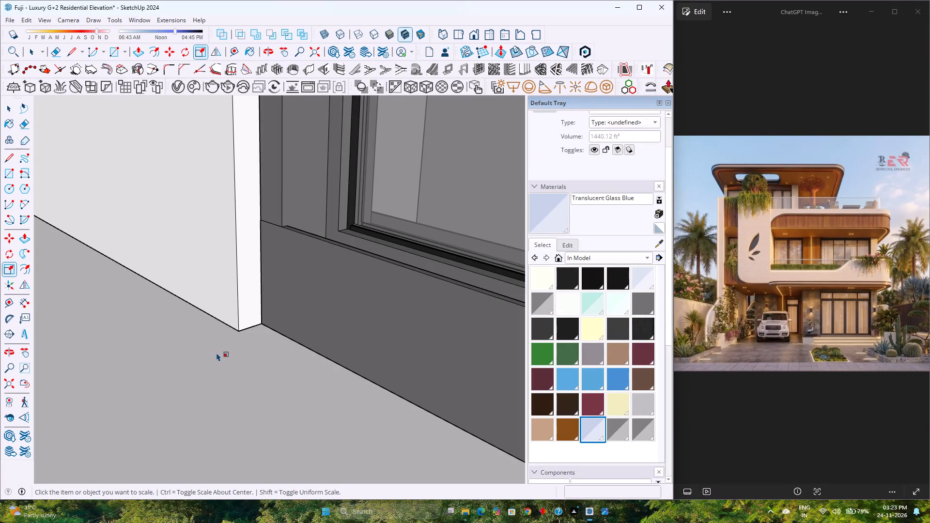
scroll(217, 353, down, 3)
scroll(217, 353, up, 3)
scroll(217, 353, down, 10)
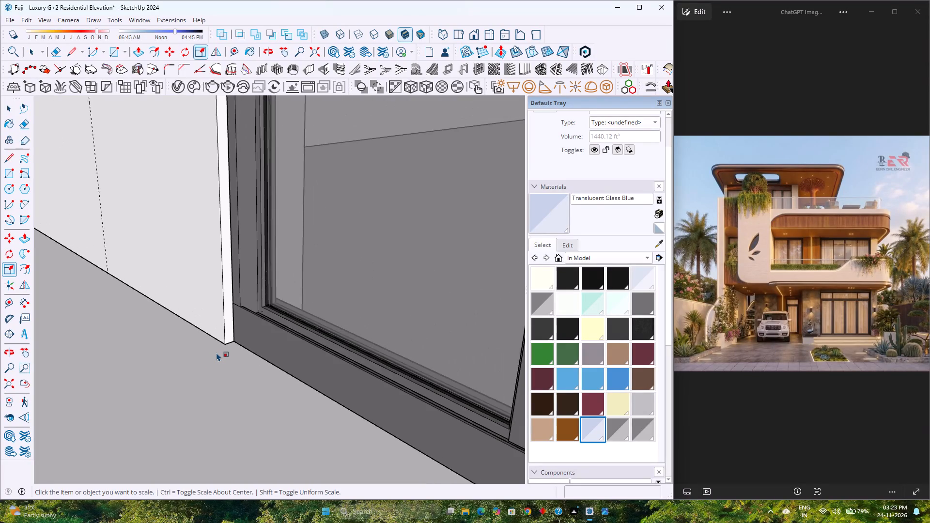
scroll(217, 353, down, 12)
key(space)
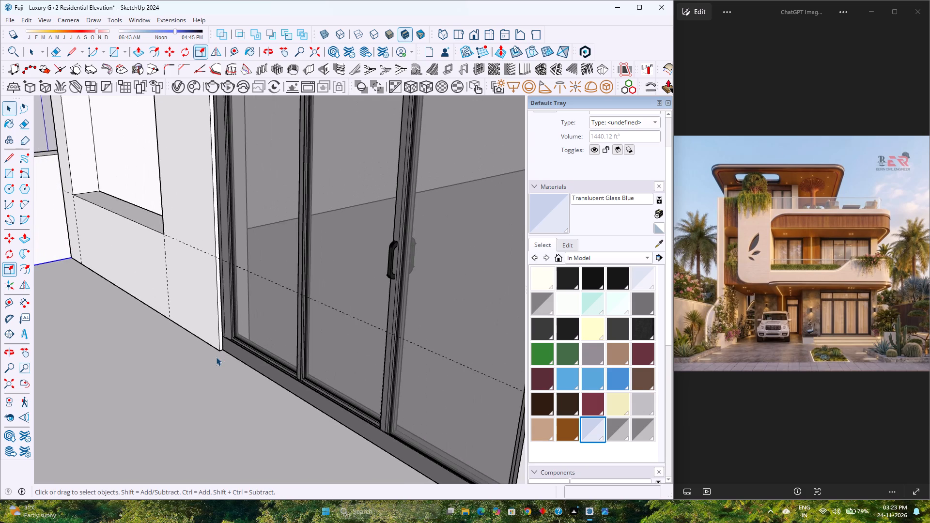
scroll(216, 357, down, 14)
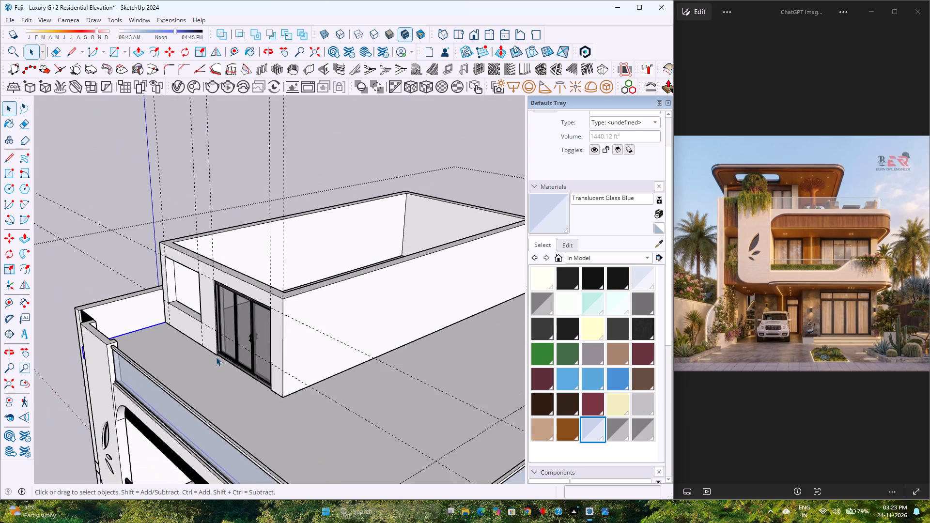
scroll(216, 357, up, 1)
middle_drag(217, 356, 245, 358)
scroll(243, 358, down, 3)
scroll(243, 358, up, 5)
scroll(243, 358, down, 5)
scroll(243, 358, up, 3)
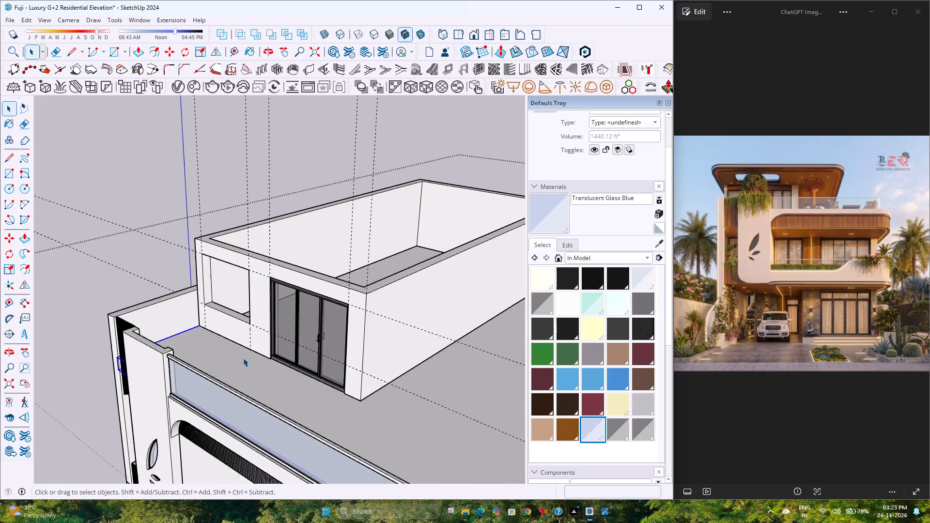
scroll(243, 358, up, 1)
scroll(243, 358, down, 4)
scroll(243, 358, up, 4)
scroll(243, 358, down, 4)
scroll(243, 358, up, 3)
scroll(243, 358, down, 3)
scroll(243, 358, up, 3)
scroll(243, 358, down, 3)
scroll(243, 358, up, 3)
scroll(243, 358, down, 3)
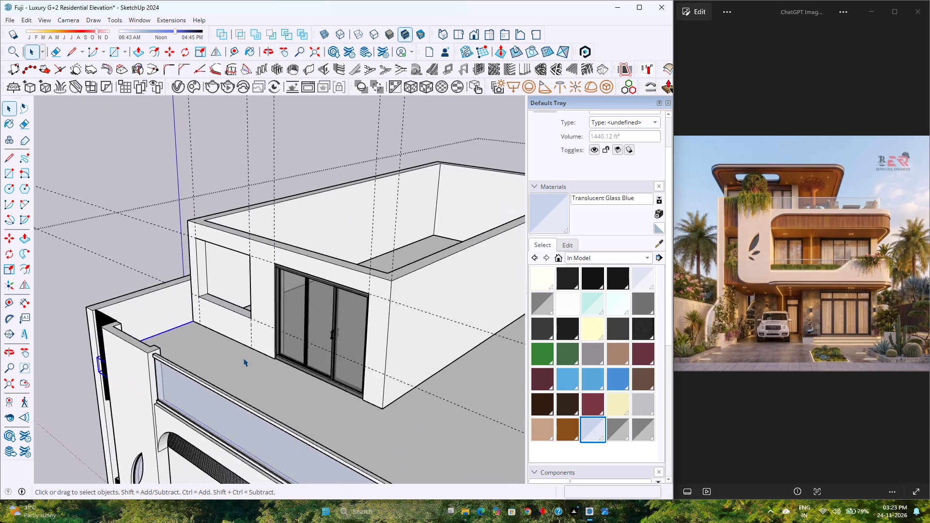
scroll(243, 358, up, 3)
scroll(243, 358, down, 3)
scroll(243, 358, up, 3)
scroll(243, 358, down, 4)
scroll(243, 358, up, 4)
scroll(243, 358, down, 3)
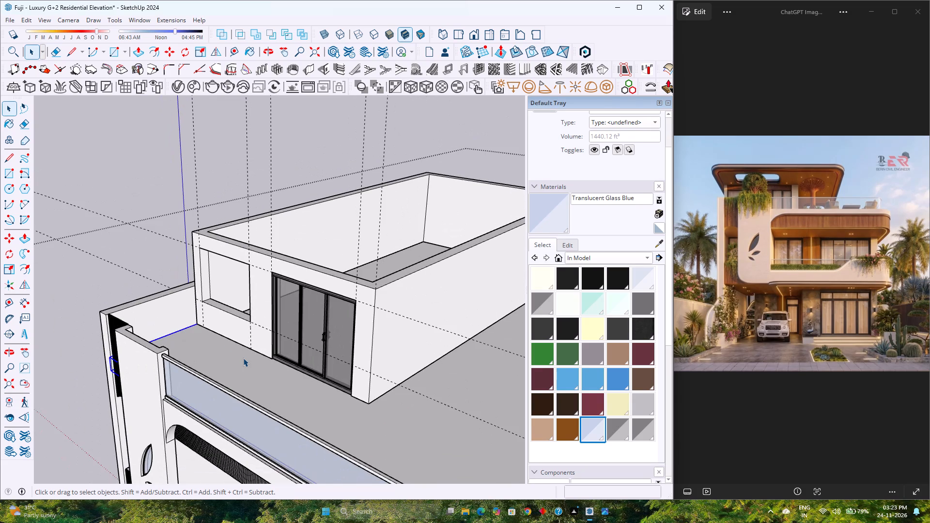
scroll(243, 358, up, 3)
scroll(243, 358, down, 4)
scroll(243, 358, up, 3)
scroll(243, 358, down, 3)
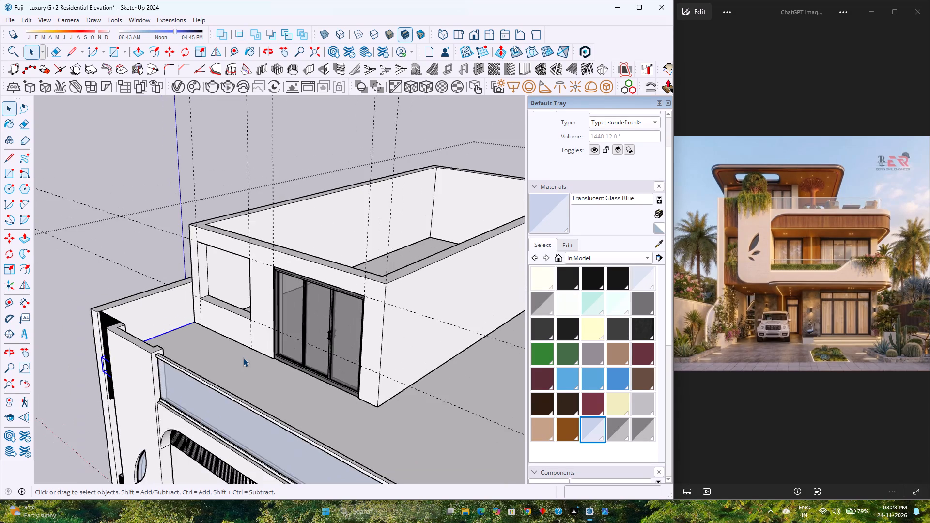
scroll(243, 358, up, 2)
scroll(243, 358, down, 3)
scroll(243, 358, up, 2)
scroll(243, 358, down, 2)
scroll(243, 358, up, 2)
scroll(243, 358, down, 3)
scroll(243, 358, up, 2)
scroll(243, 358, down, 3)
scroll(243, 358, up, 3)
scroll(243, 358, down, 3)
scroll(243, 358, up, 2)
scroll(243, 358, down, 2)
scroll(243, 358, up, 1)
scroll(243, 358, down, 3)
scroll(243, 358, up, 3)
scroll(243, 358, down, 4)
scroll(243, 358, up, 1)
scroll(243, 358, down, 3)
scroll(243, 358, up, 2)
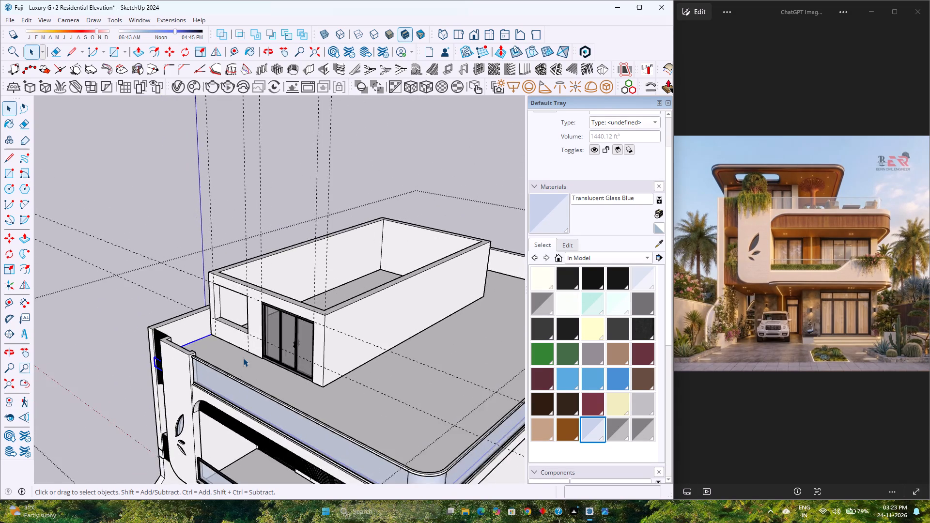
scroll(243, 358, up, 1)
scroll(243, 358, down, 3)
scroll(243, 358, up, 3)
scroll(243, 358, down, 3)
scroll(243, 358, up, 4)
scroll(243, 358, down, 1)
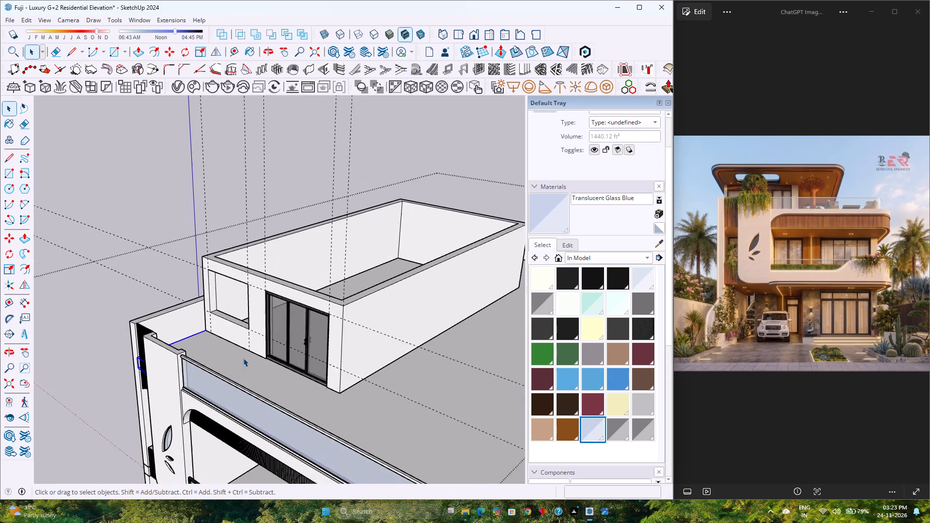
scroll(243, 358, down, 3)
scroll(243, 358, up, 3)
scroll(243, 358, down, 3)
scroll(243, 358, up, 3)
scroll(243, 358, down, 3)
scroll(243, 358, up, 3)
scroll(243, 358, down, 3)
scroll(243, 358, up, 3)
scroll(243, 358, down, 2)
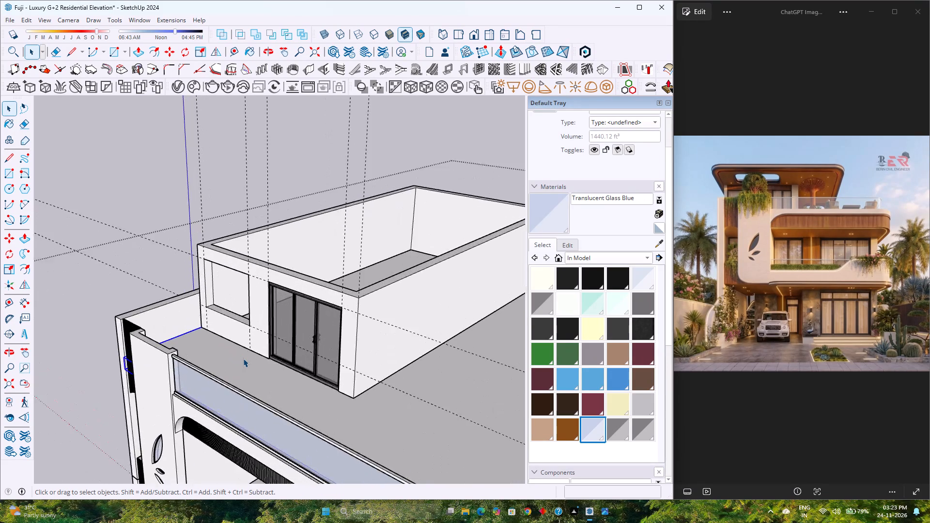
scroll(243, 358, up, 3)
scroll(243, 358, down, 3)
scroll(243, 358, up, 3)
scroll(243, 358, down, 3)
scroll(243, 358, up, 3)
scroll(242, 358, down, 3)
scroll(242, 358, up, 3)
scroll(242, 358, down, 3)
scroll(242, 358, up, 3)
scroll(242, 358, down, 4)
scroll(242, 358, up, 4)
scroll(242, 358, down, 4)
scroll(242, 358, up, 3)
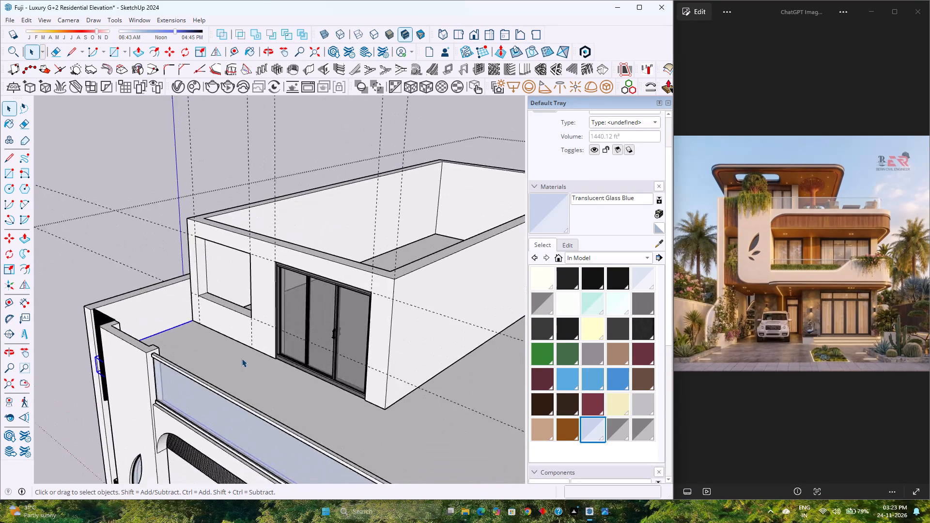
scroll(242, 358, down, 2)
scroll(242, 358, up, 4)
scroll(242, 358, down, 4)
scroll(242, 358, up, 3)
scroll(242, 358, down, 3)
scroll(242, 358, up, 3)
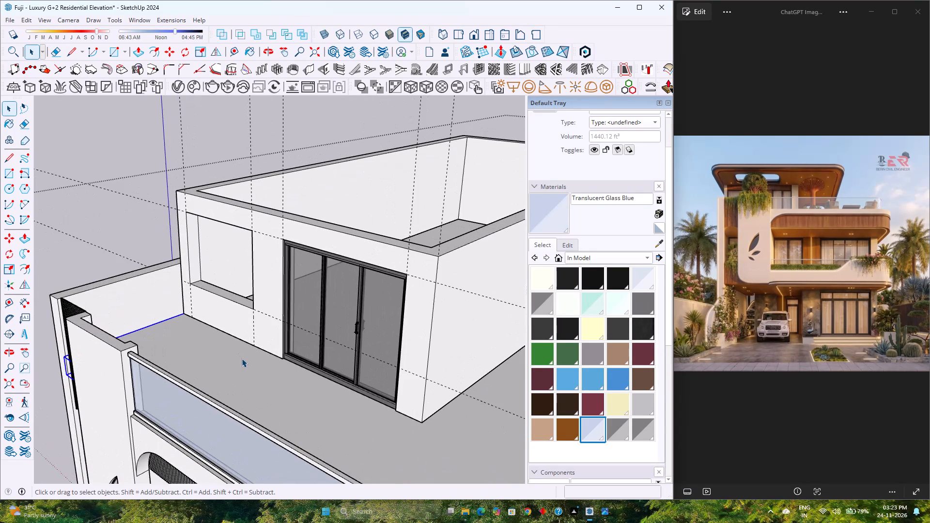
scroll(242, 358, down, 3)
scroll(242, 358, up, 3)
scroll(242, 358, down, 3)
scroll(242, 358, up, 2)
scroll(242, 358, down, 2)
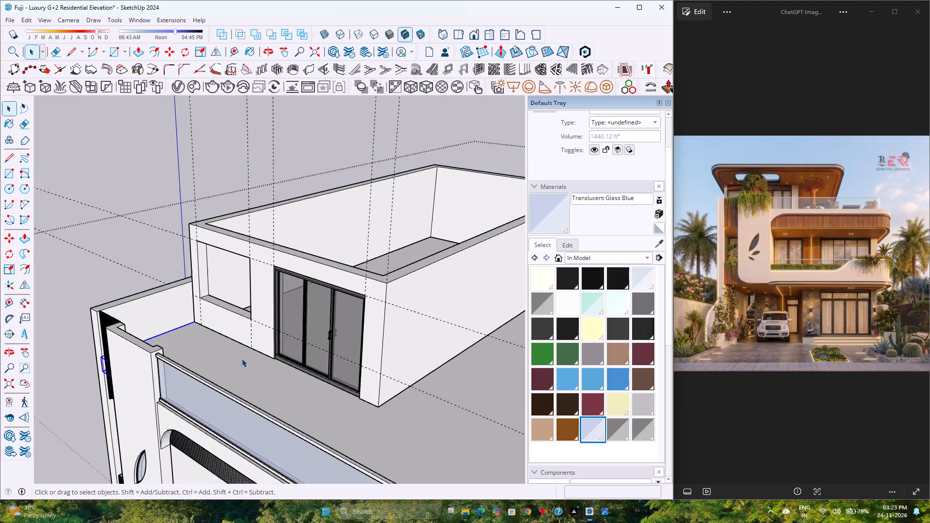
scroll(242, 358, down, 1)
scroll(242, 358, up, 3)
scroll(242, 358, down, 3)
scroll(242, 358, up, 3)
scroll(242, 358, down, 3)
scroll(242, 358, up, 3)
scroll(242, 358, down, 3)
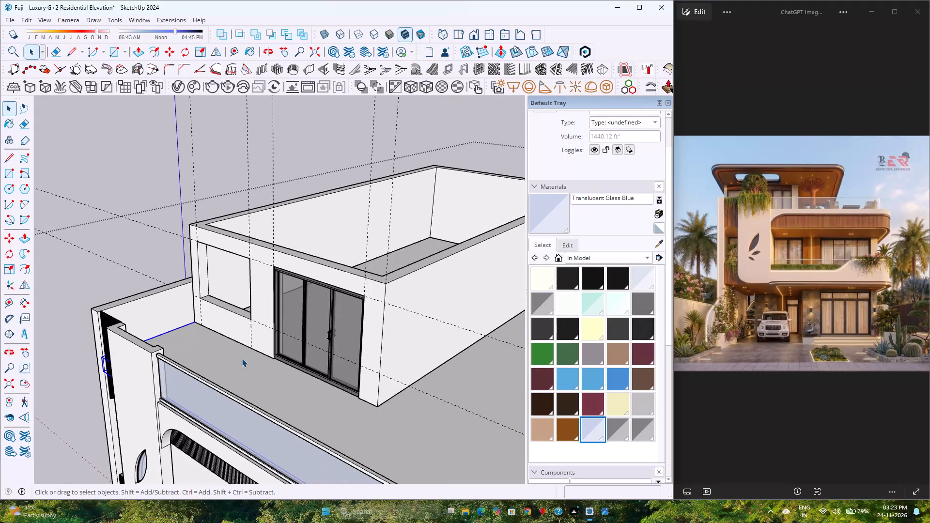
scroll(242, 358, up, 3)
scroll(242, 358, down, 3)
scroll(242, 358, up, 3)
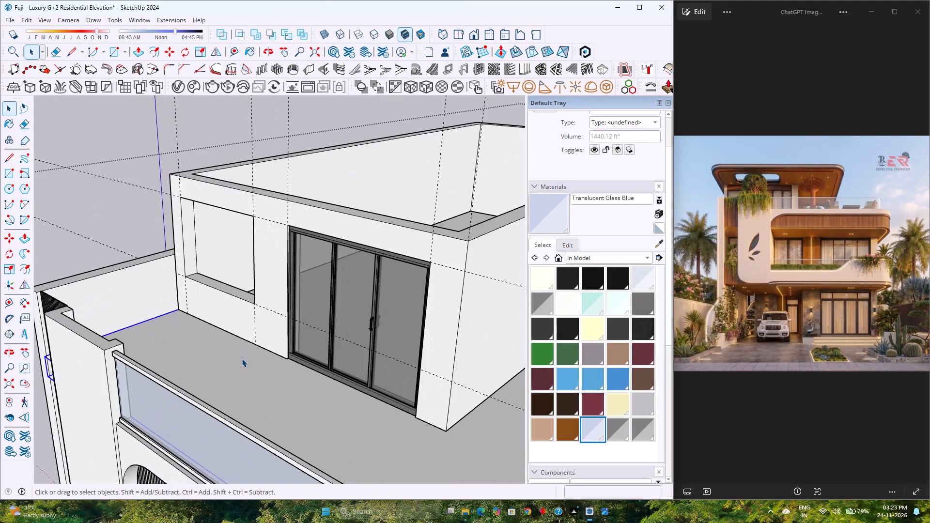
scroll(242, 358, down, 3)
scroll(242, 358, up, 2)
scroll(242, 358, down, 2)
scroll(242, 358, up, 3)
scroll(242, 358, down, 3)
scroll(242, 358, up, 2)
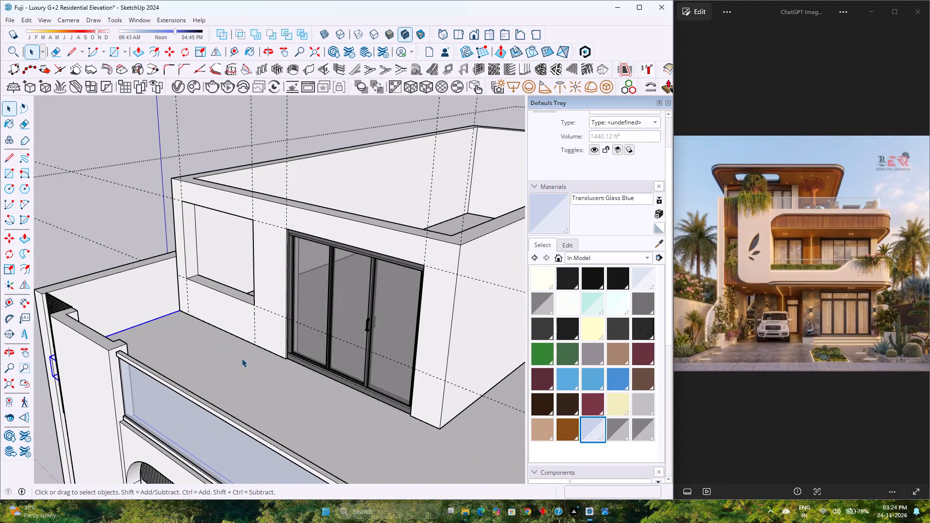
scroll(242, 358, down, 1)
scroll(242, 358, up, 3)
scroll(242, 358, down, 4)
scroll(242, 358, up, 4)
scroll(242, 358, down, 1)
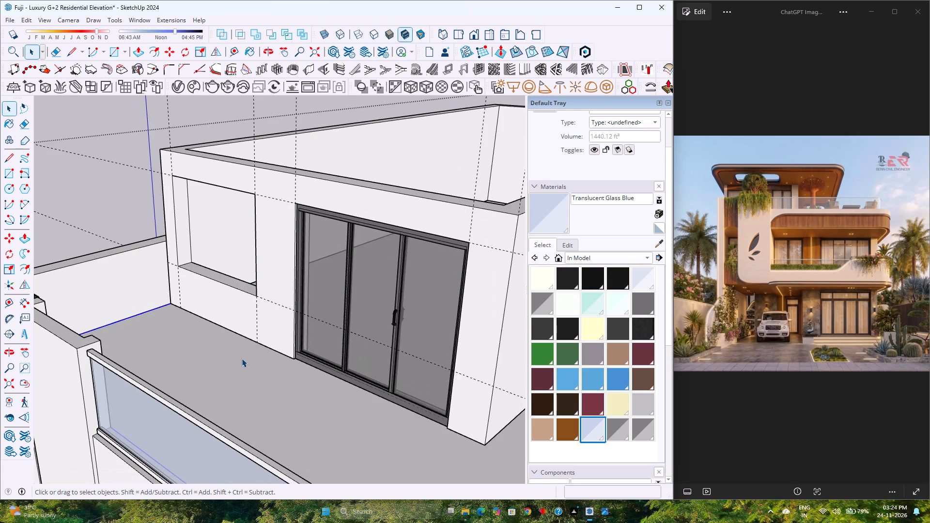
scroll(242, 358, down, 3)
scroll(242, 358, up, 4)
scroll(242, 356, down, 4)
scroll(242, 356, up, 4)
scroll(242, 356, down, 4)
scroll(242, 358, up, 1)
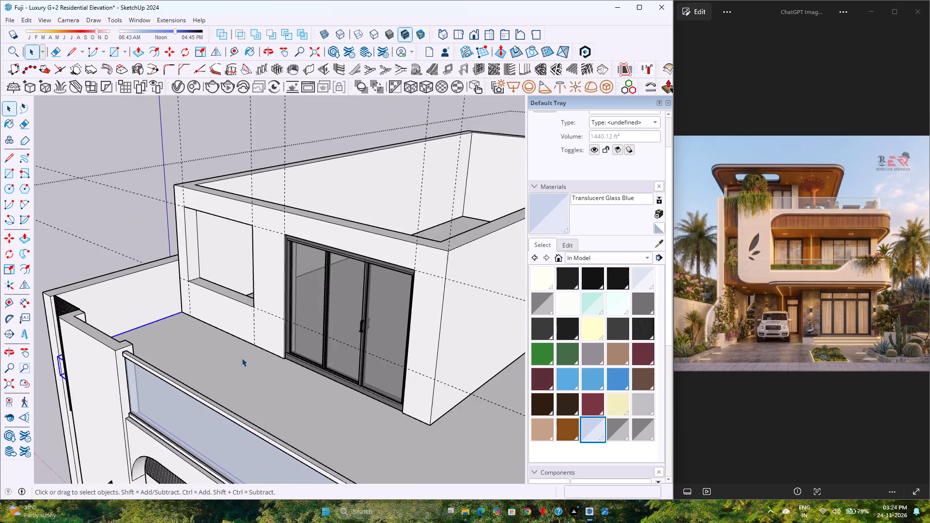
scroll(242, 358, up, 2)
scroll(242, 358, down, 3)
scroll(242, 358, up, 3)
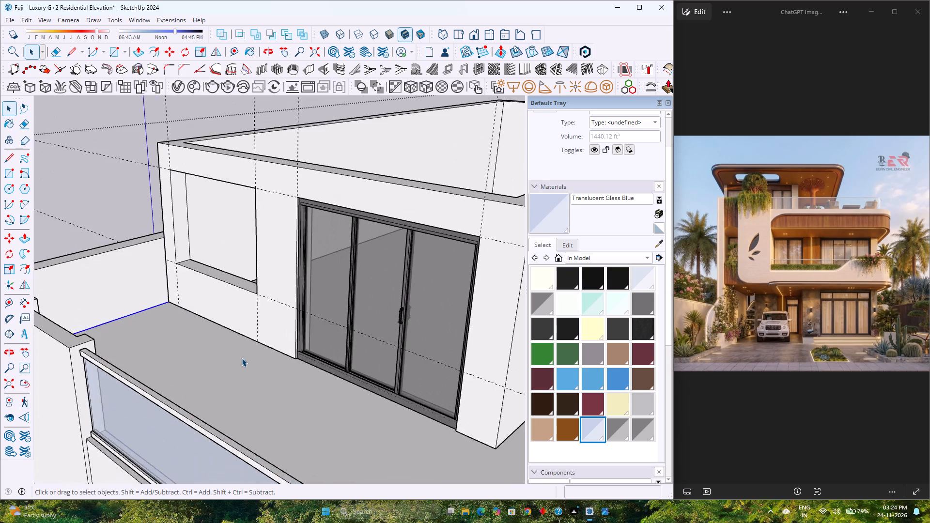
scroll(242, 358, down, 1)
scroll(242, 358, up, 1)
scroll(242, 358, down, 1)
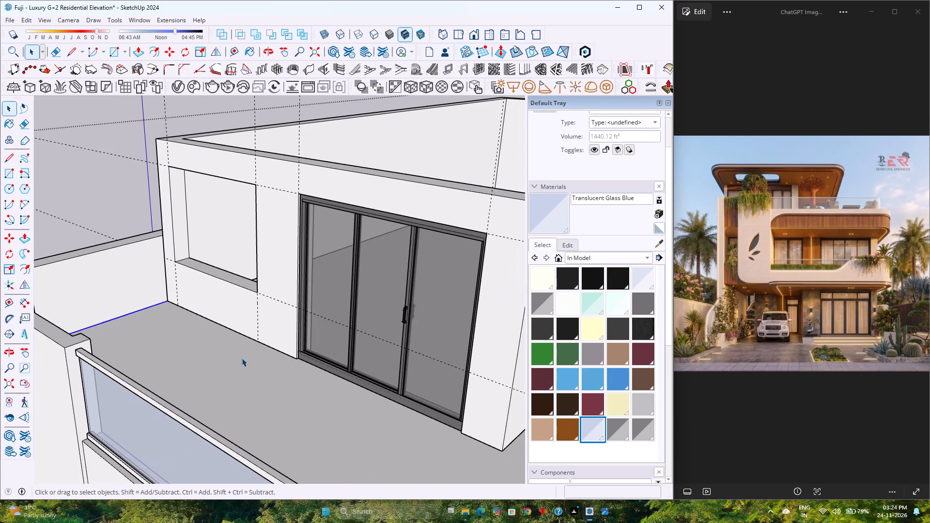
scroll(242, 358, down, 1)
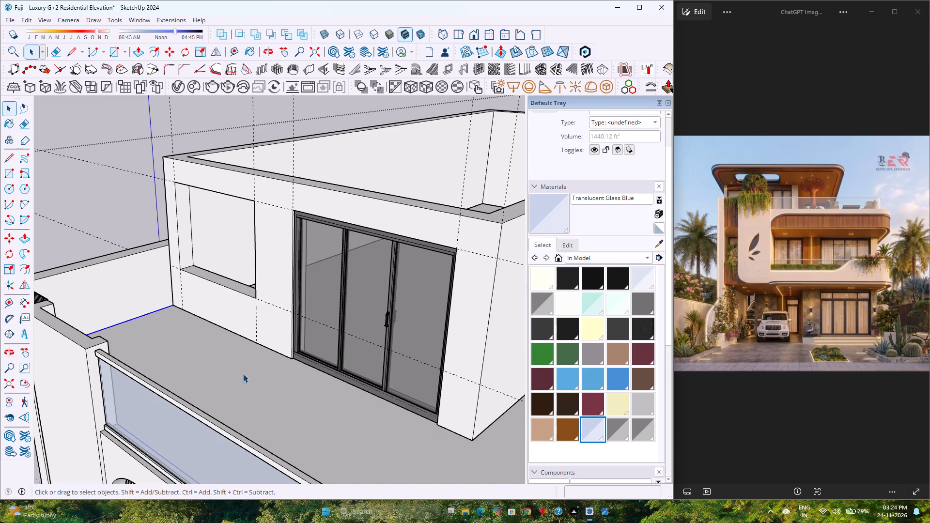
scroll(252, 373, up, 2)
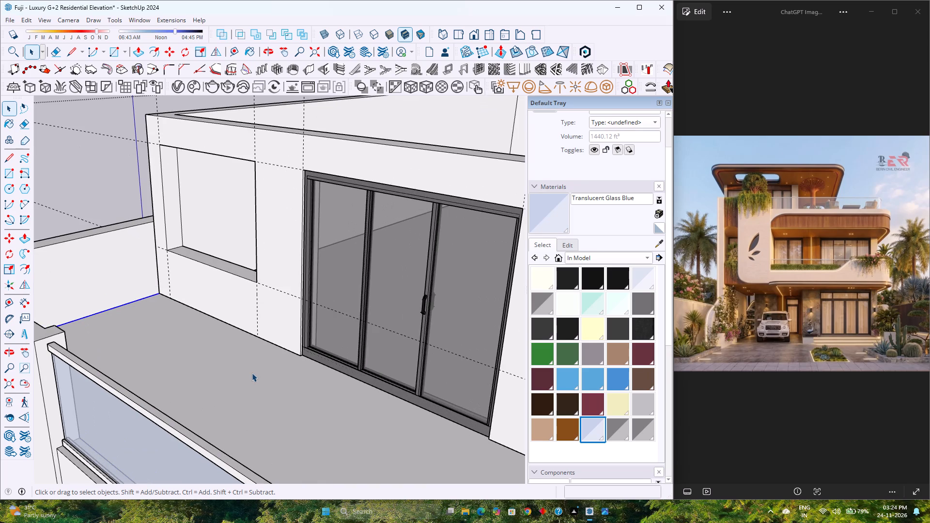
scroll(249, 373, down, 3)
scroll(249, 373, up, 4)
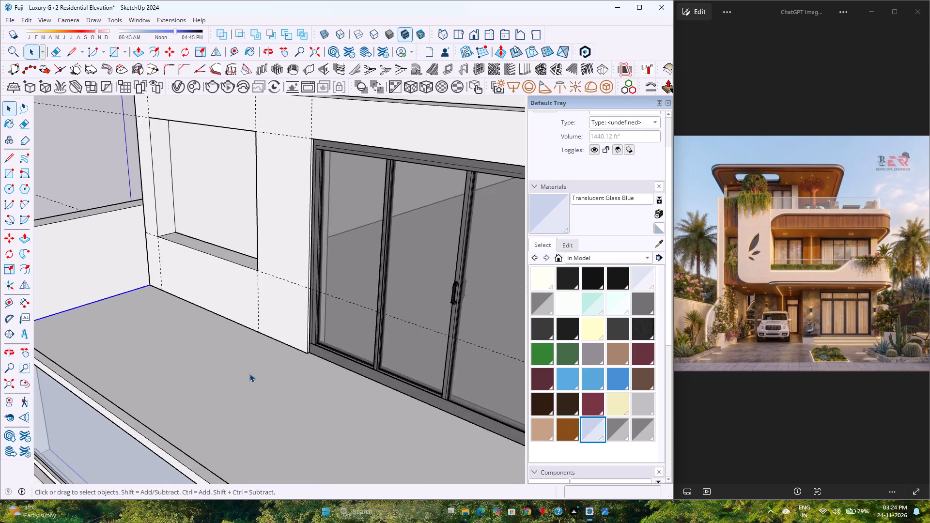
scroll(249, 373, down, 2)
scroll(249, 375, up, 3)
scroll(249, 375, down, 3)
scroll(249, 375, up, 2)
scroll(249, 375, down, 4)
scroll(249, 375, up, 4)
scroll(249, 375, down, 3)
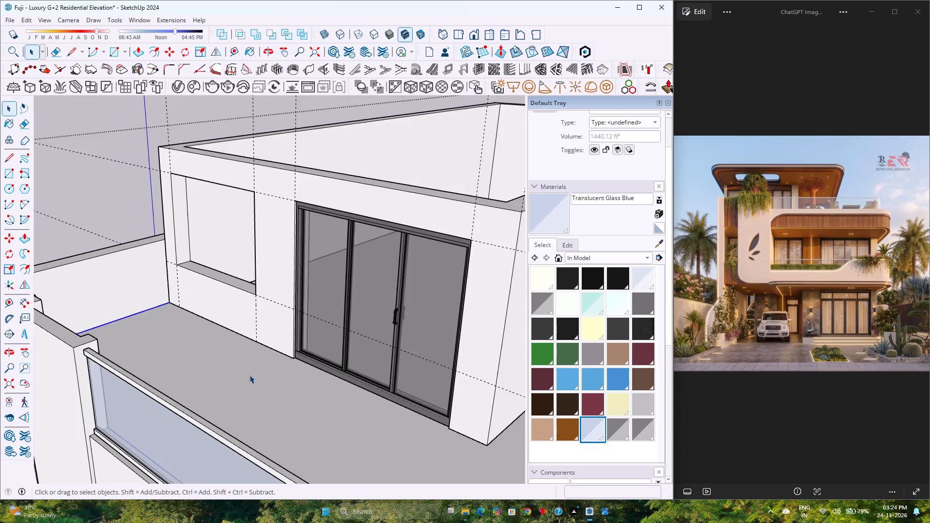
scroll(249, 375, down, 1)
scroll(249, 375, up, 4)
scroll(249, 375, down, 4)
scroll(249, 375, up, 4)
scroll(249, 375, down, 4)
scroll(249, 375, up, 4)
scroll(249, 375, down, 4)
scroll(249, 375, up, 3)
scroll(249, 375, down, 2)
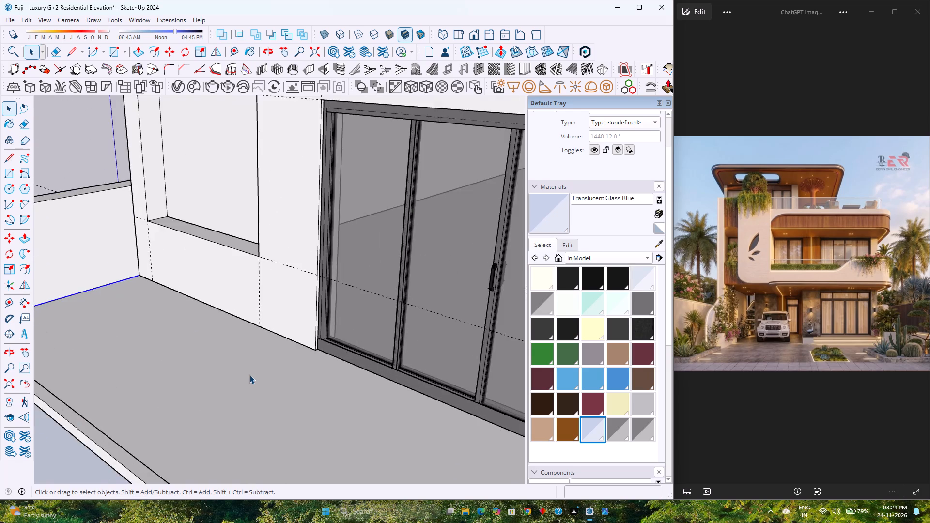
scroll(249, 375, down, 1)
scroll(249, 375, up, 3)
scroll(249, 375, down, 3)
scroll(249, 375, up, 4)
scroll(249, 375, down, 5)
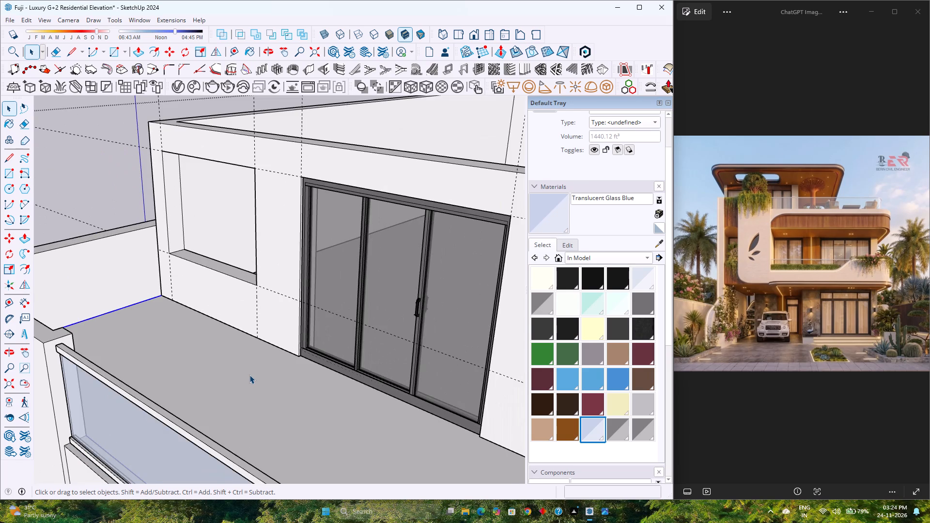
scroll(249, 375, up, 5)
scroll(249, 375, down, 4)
Search 3D Warehouse for "window", replacing the previous sliding door search.
middle_drag(262, 353, 380, 335)
middle_click(380, 335)
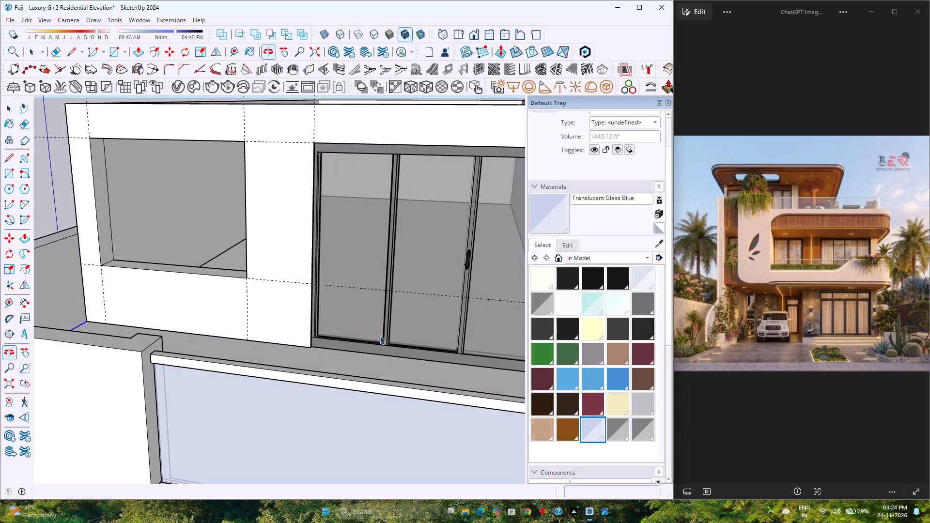
click(136, 20)
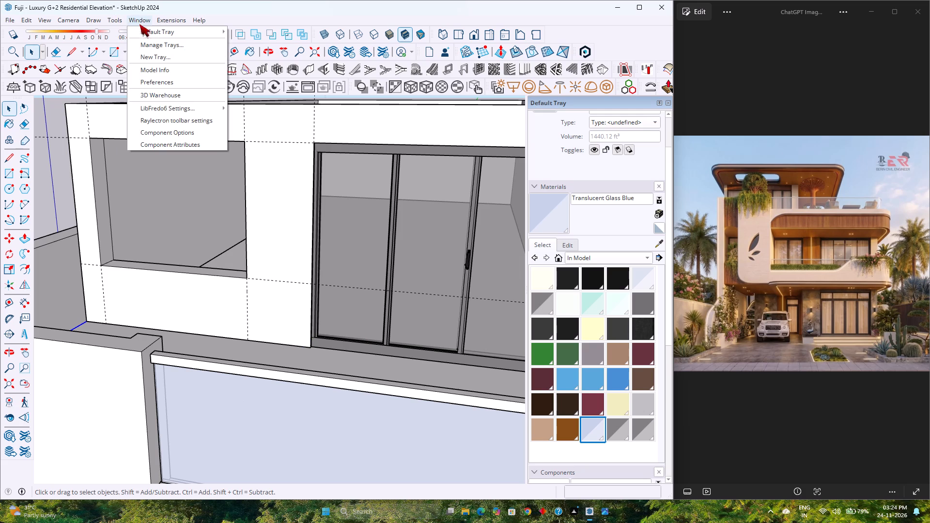
click(180, 94)
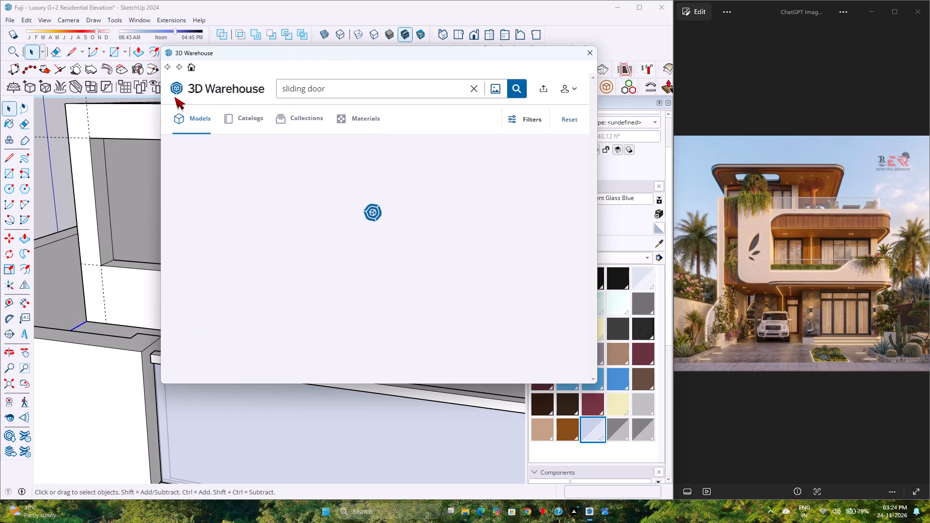
click(474, 90)
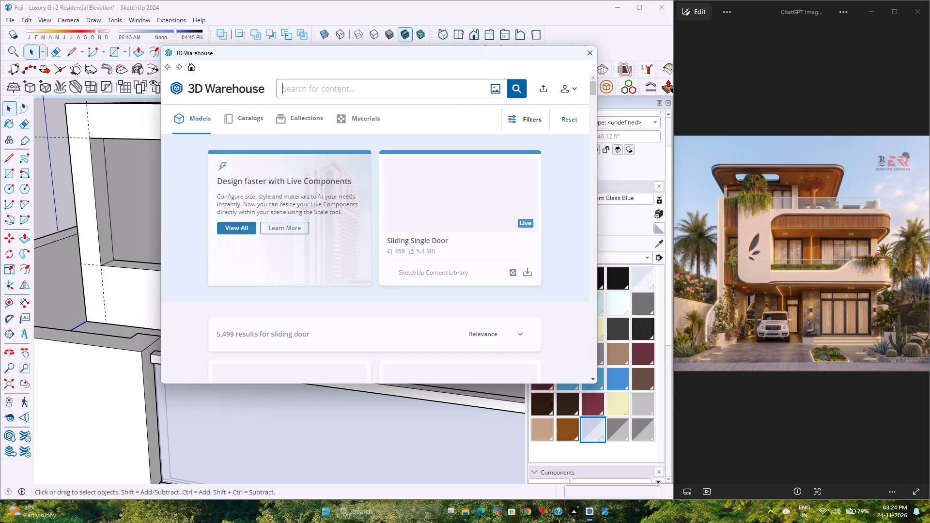
click(450, 88)
text(wino)
drag(450, 88, 451, 93)
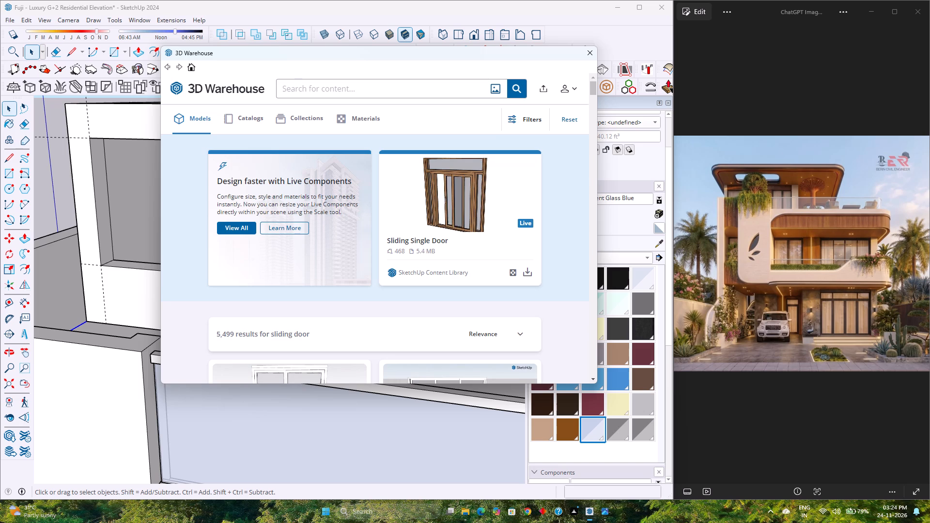
text(window)
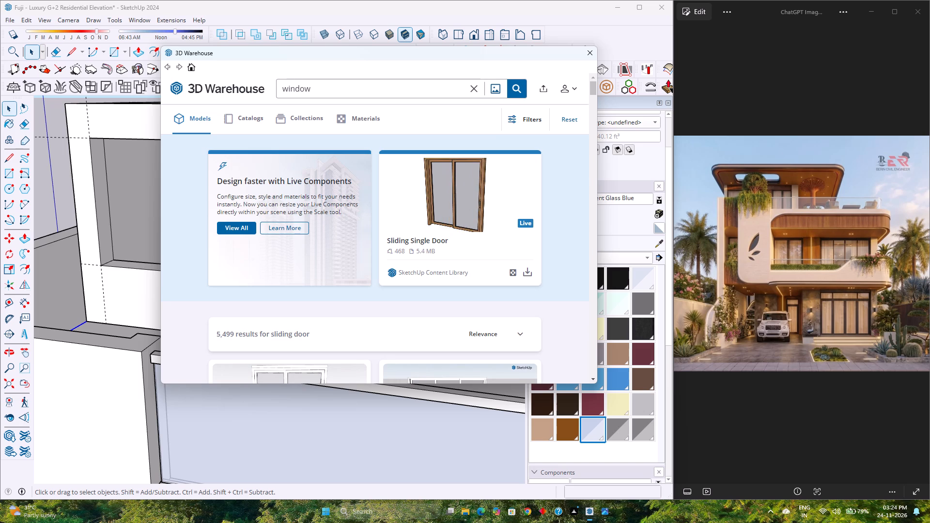
key(Return)
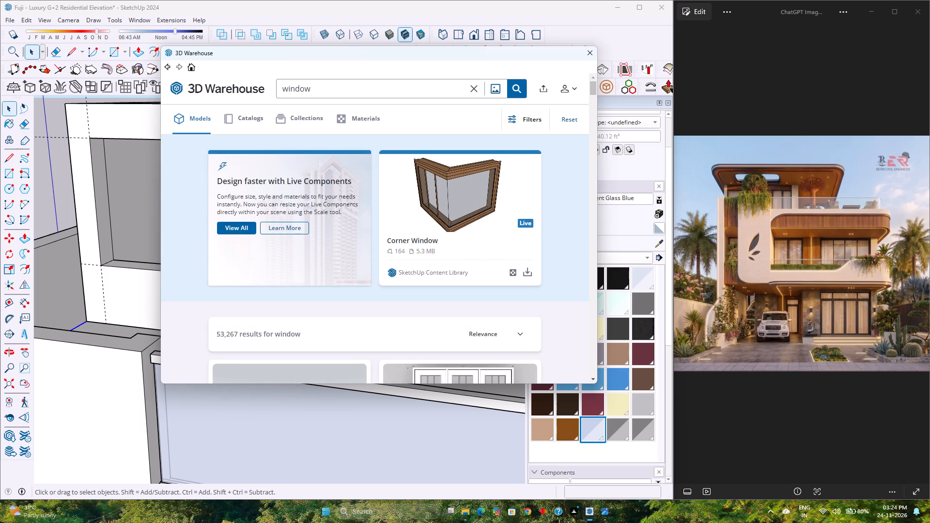
Browse the window models and load the dark-framed two-panel "WINDOW" directly into the model.
scroll(323, 281, down, 4)
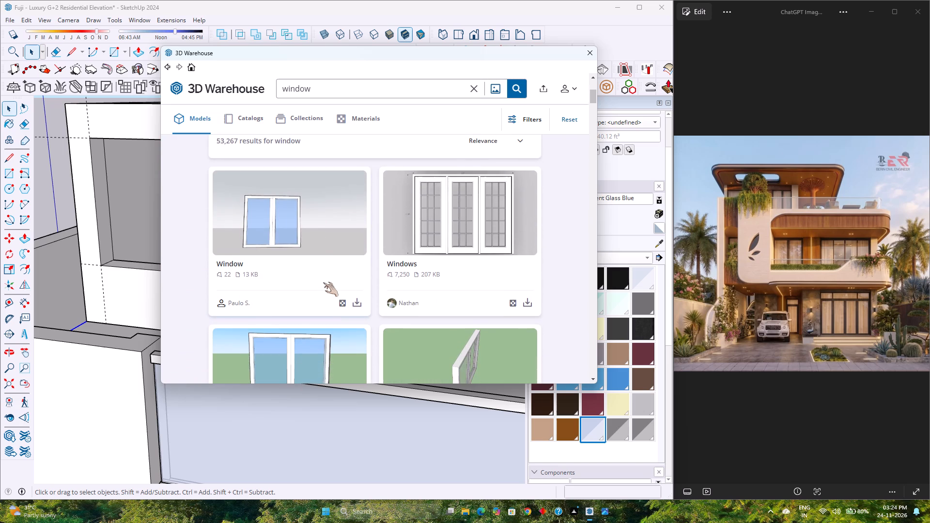
scroll(323, 282, down, 1)
scroll(323, 282, up, 2)
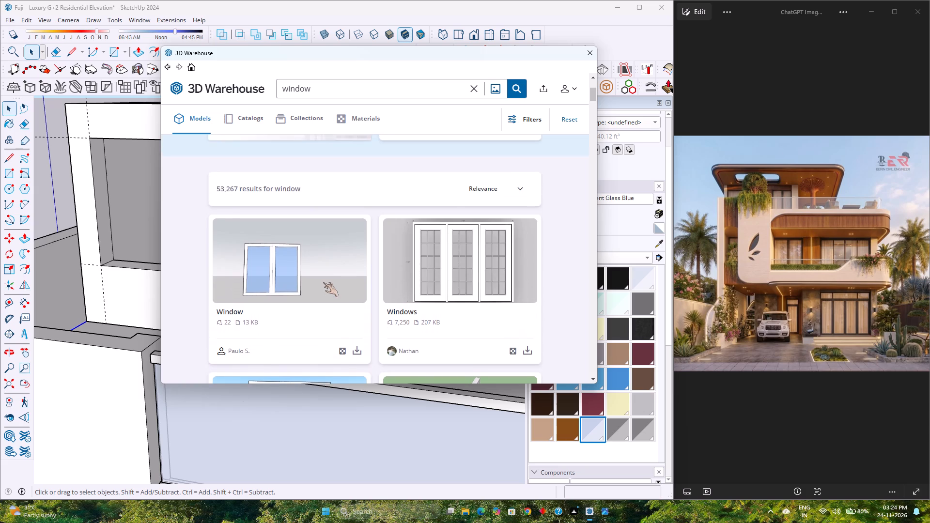
scroll(323, 282, down, 4)
scroll(323, 282, up, 2)
scroll(323, 282, down, 2)
scroll(323, 282, up, 1)
scroll(323, 282, down, 1)
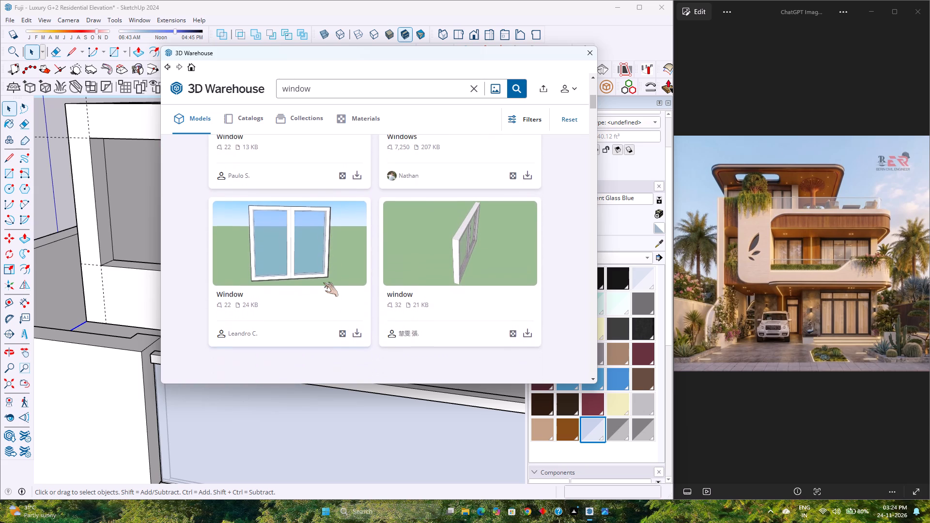
scroll(323, 282, down, 2)
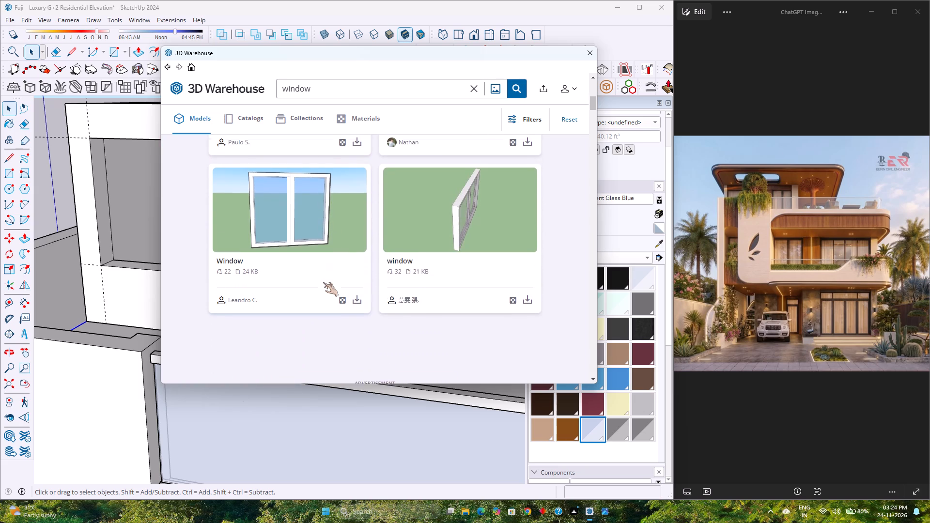
scroll(323, 282, down, 1)
scroll(323, 282, up, 3)
scroll(323, 282, down, 5)
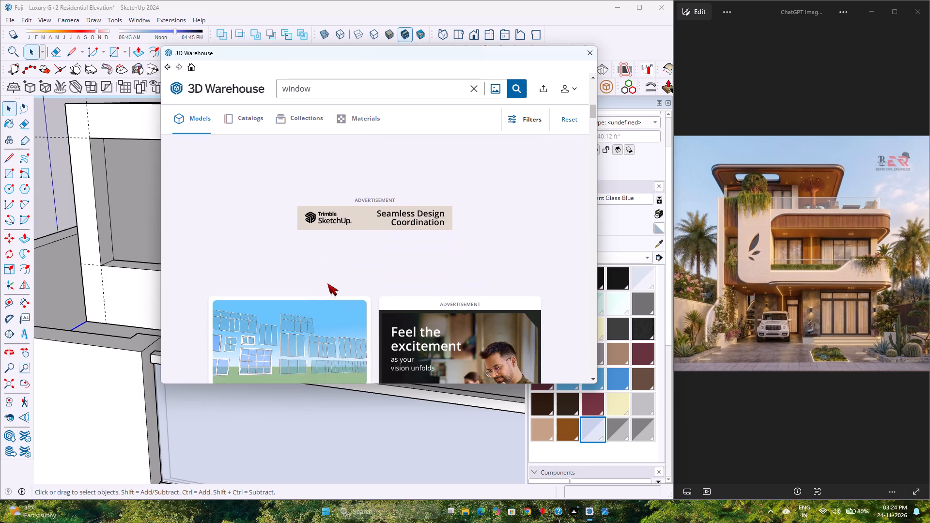
scroll(327, 283, down, 9)
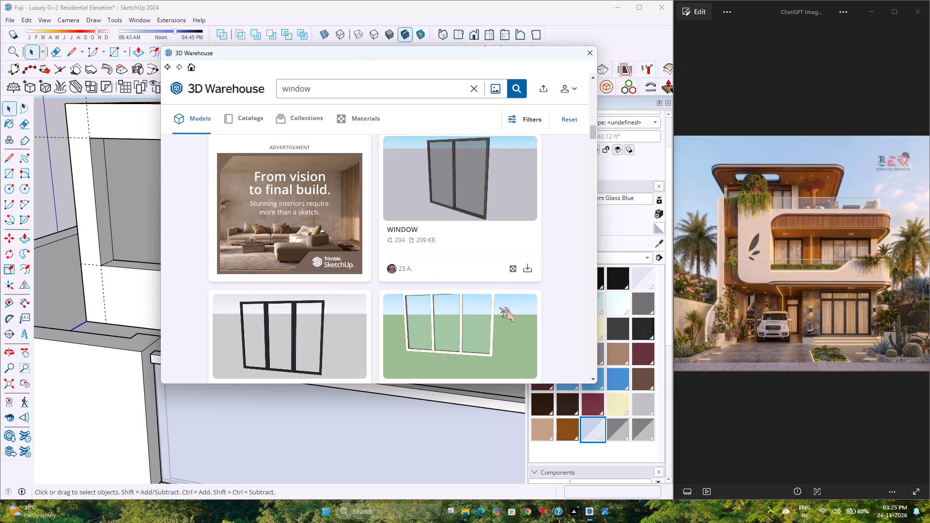
click(525, 263)
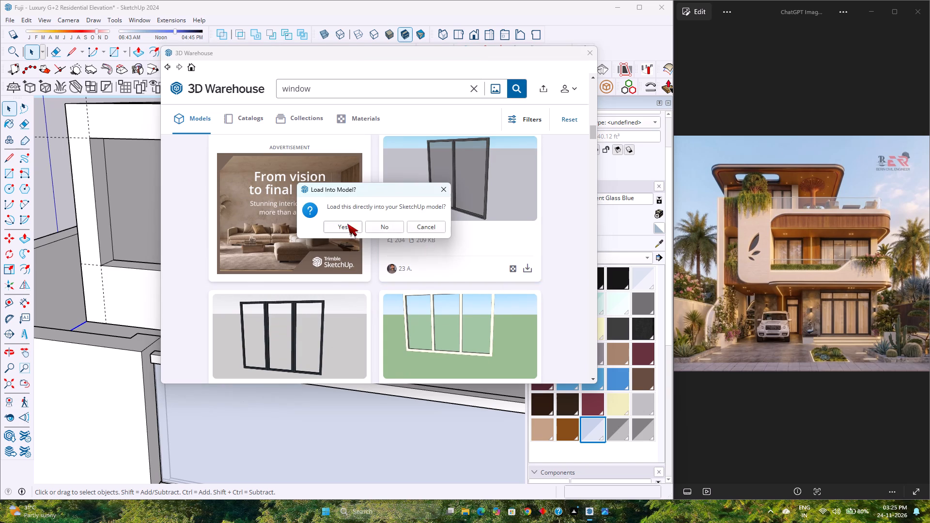
click(347, 224)
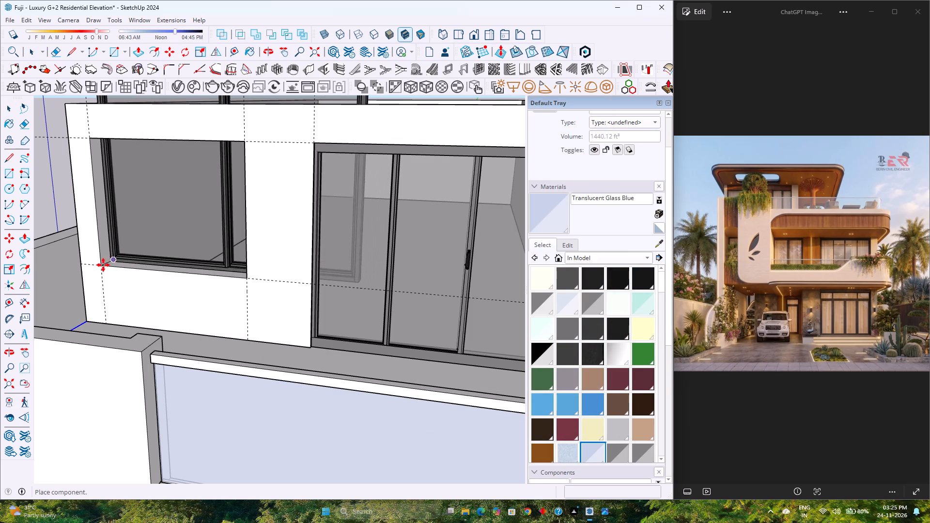
Place the two-panel window near the lower outer corner of the rooftop room's front window opening.
scroll(100, 266, up, 19)
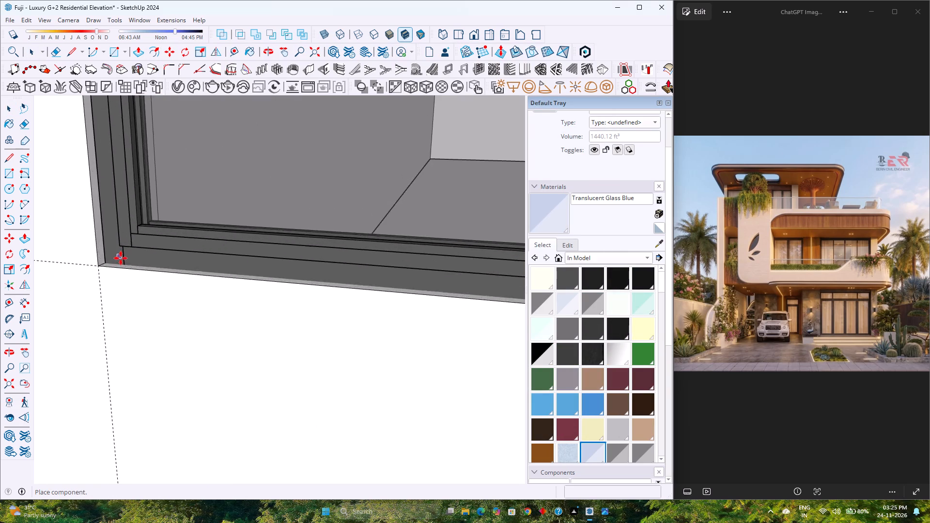
scroll(121, 258, up, 4)
click(143, 258)
scroll(84, 279, up, 1)
scroll(84, 279, down, 1)
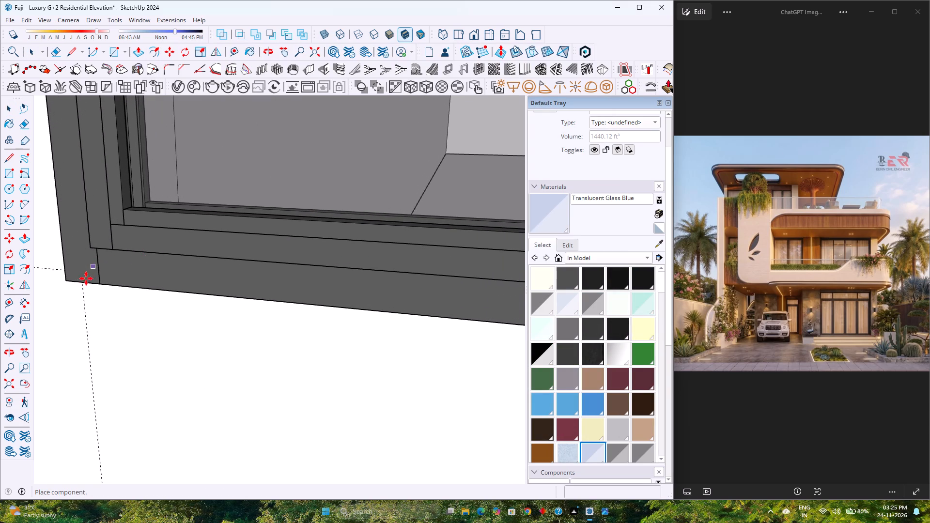
Move the window about 1 3/8" so its lower outer corner meets the opening's lower outer corner.
scroll(86, 278, down, 2)
scroll(182, 268, down, 1)
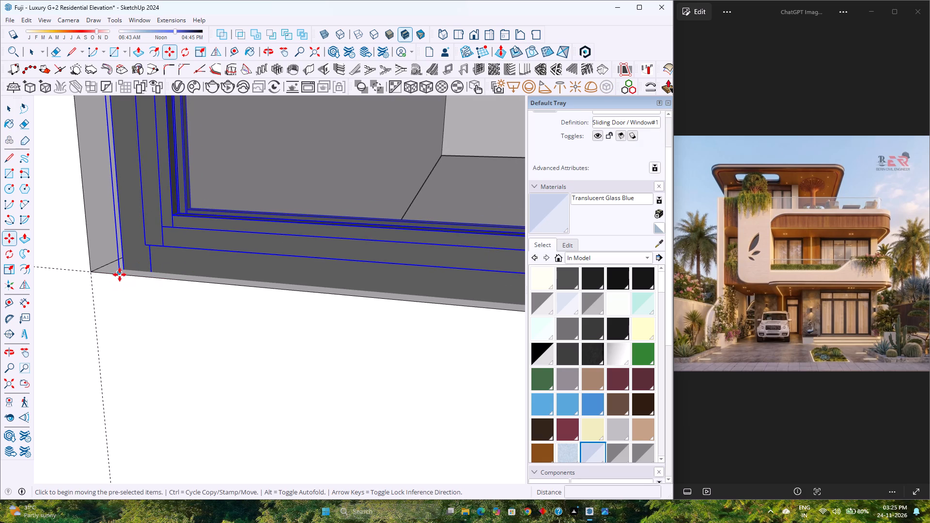
click(120, 273)
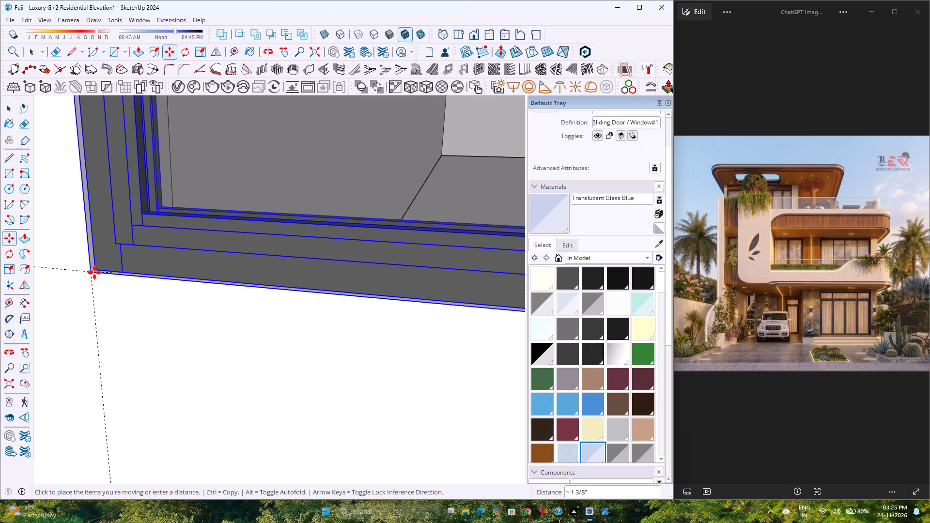
click(94, 273)
Scale the window down uniformly to about 0.38 from its upper corner so it fits within the wall opening.
scroll(118, 287, down, 19)
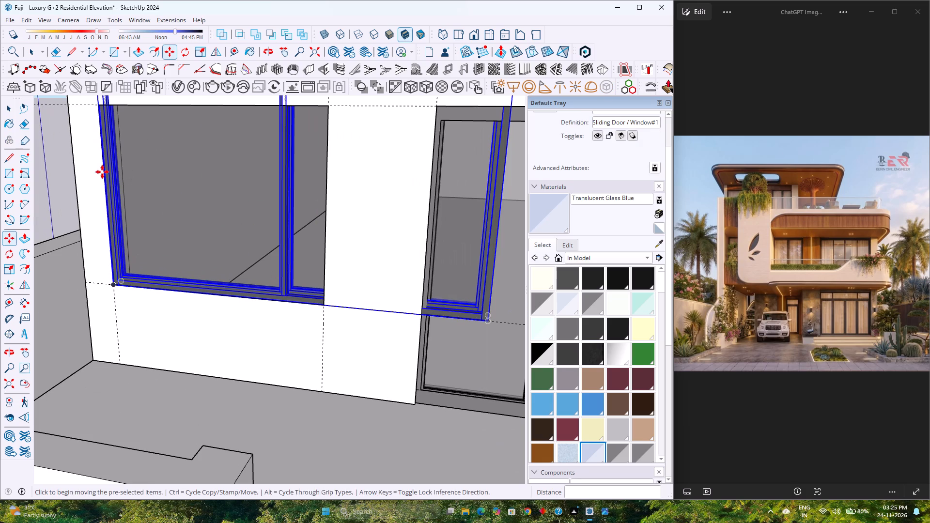
click(201, 55)
scroll(171, 331, down, 8)
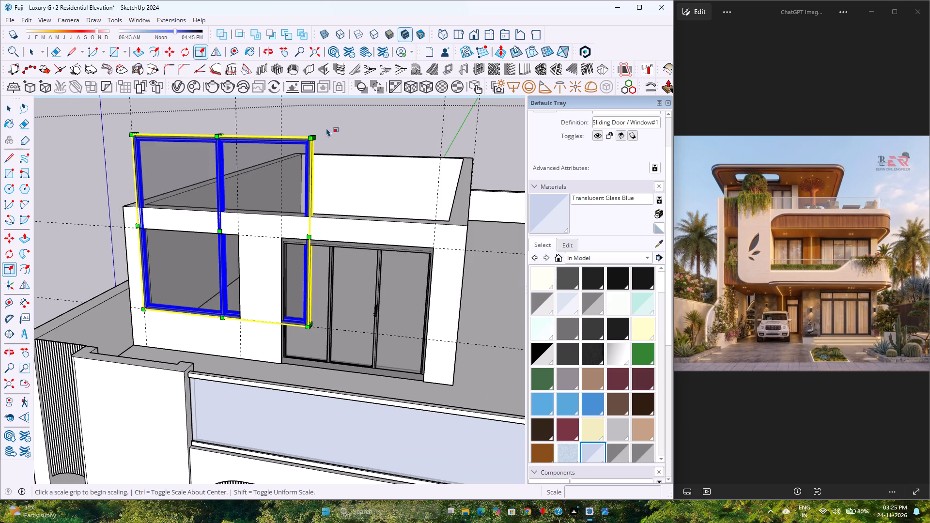
click(311, 135)
click(211, 259)
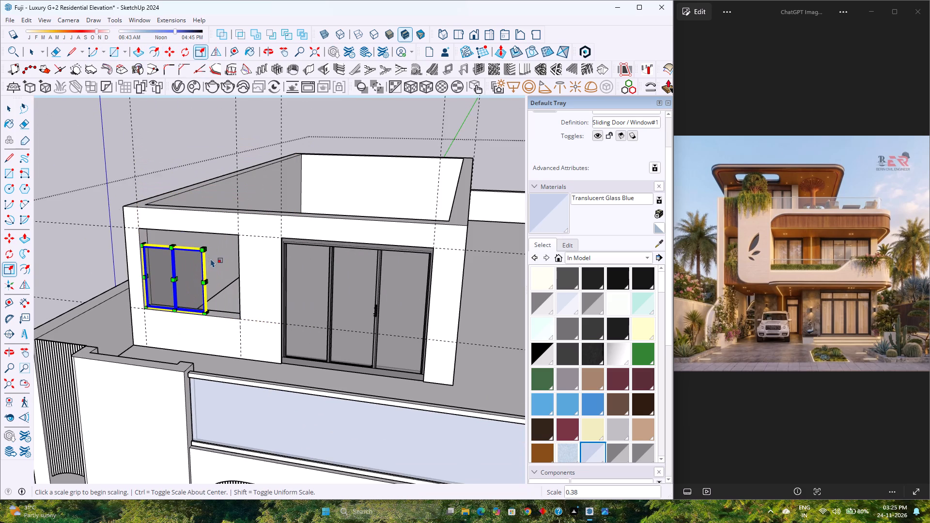
Scale the window along its width by about 1.59 so its far side meets the opening's edge nearest the sliding door.
scroll(210, 278, up, 10)
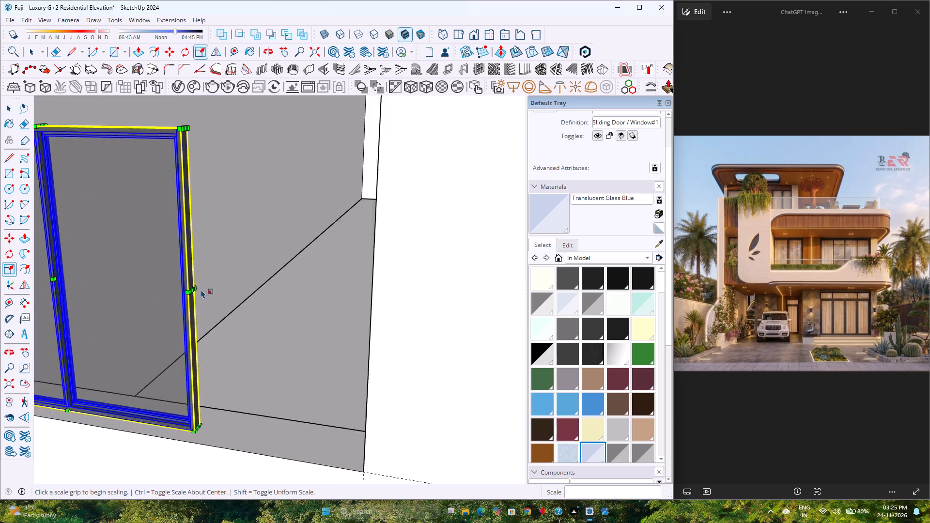
scroll(201, 290, up, 2)
click(177, 292)
scroll(177, 292, down, 10)
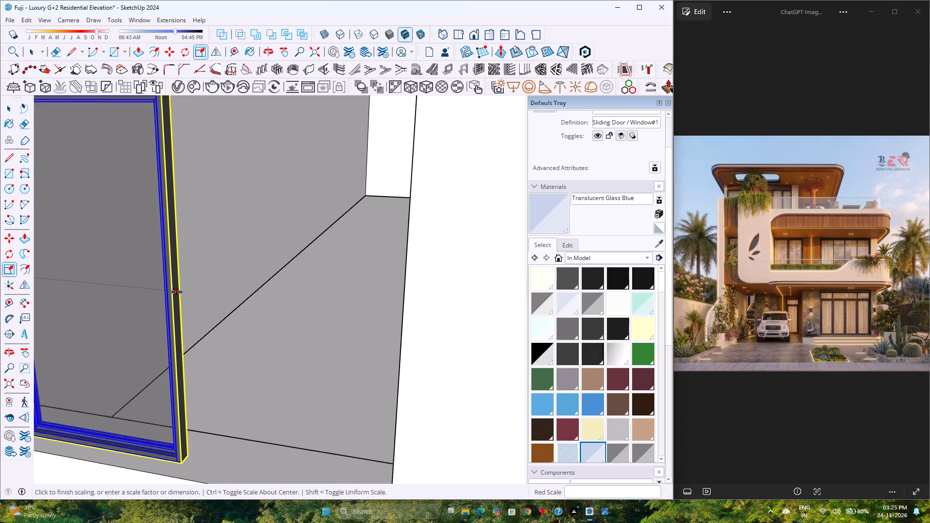
scroll(177, 292, down, 2)
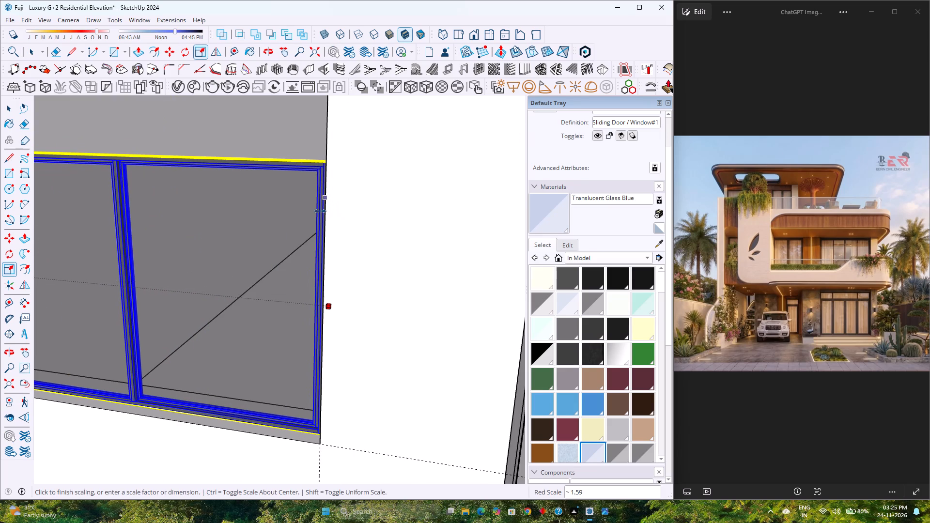
click(320, 442)
Scale the window's height by about 1.27 from its top so its head meets the top corner of the opening.
scroll(316, 440, down, 4)
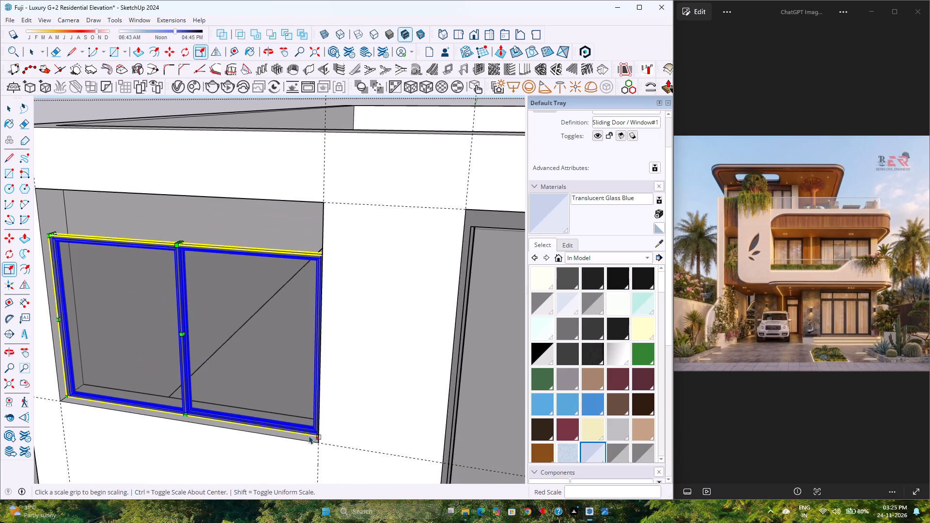
scroll(171, 231, up, 4)
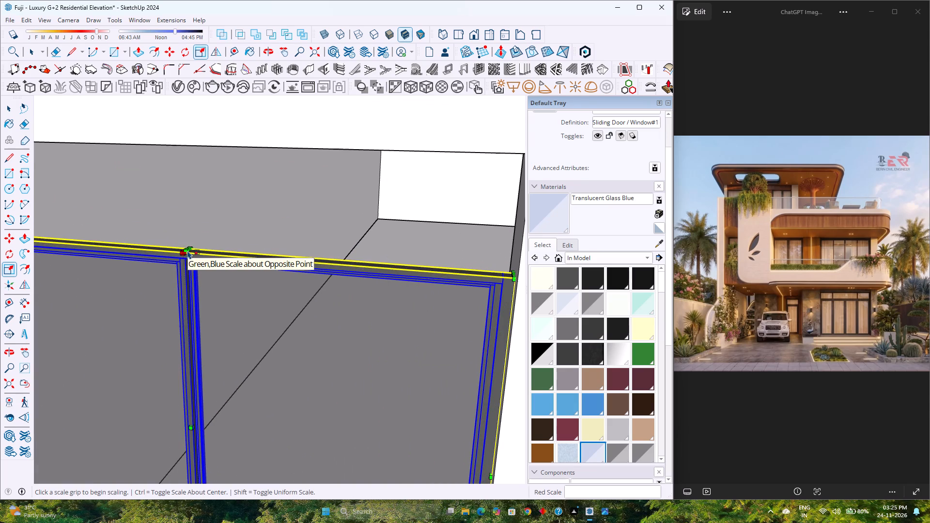
click(187, 248)
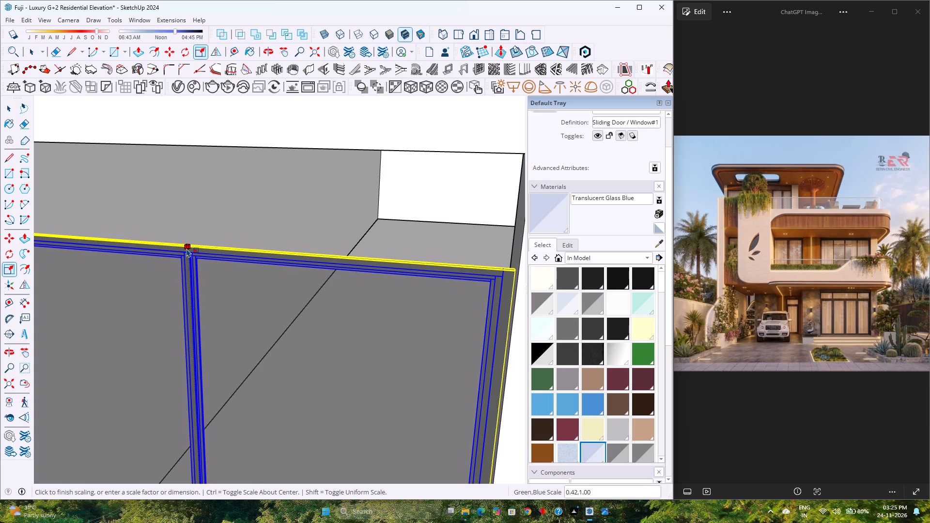
key(Escape)
click(190, 253)
scroll(190, 253, down, 2)
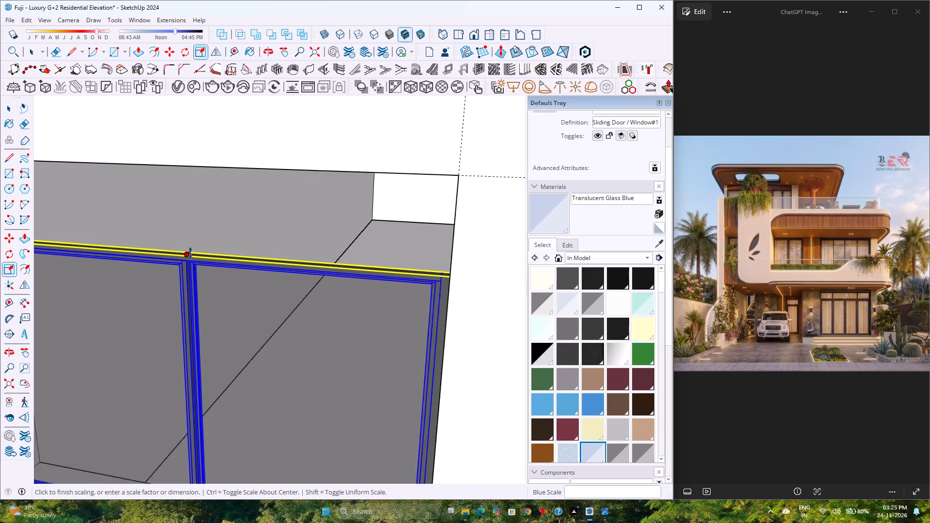
scroll(190, 253, down, 4)
click(363, 203)
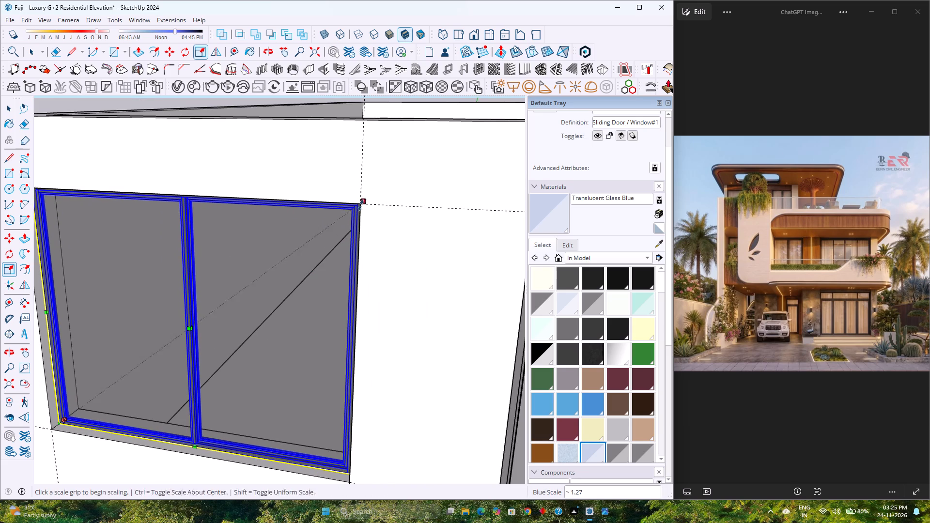
Scale the rooftop room's two-panel window along its depth by about 2 to thicken its frame.
scroll(157, 384, up, 3)
scroll(157, 384, down, 5)
middle_drag(173, 391, 115, 437)
scroll(132, 427, up, 6)
scroll(181, 406, up, 1)
middle_drag(181, 406, 170, 432)
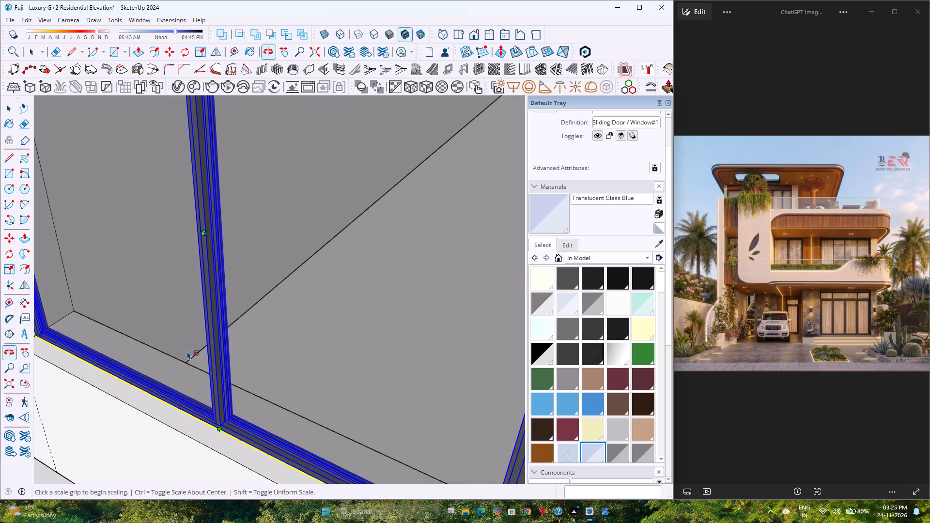
click(204, 234)
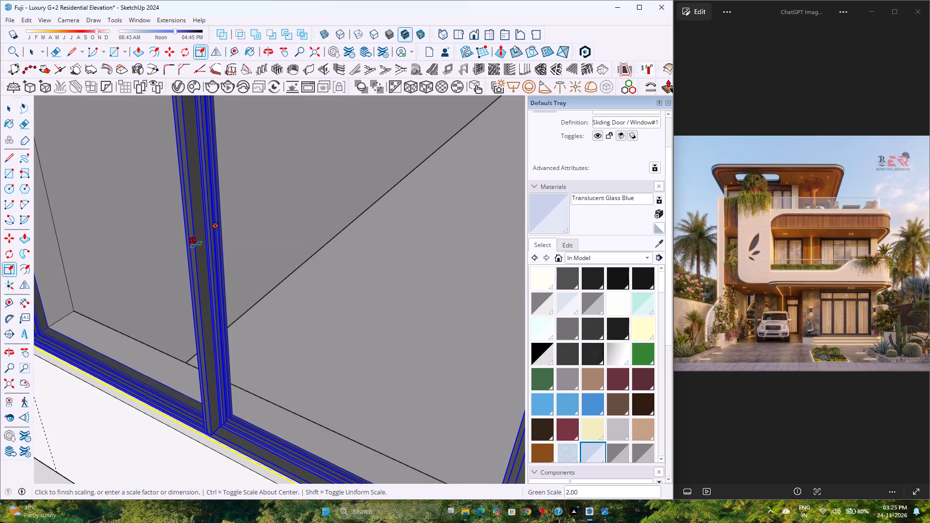
click(198, 244)
scroll(208, 292, down, 9)
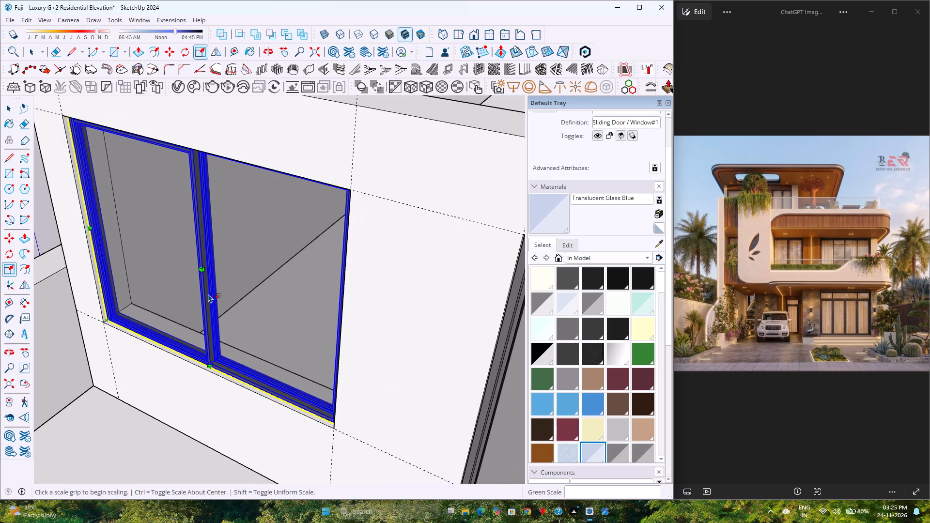
key(space)
key(Escape)
Examine from both sides how the window frame sits within the depth of its wall opening.
scroll(208, 294, down, 4)
middle_drag(216, 319, 329, 154)
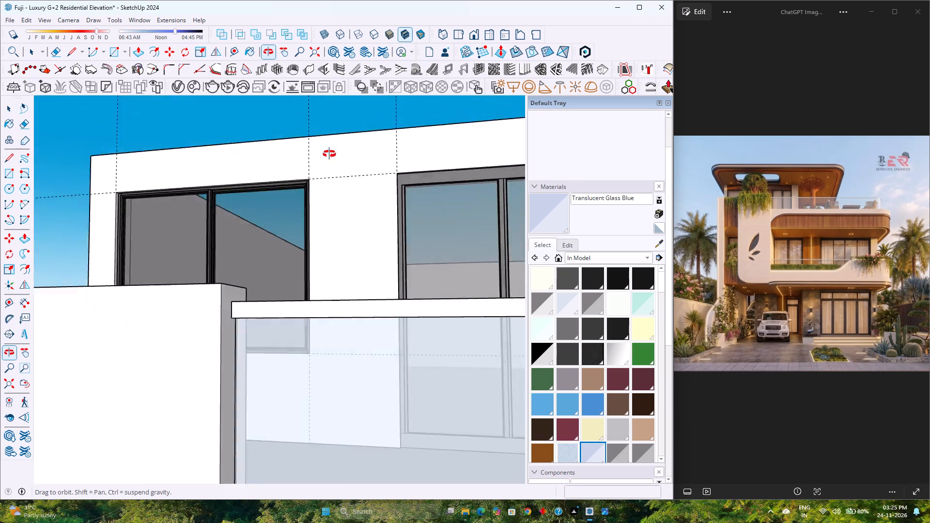
middle_drag(329, 154, 510, 251)
scroll(509, 252, up, 1)
scroll(193, 301, up, 10)
middle_drag(207, 318, 224, 350)
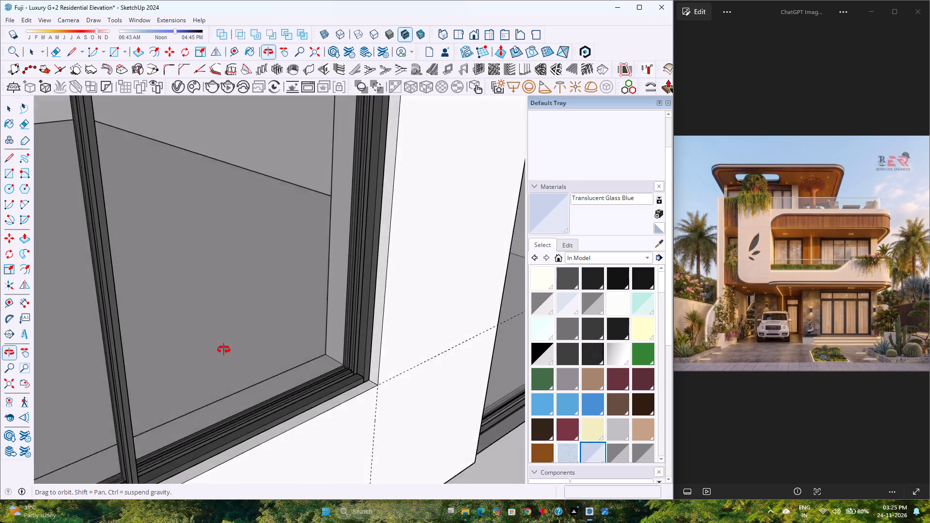
middle_drag(224, 350, 309, 402)
scroll(307, 312, up, 16)
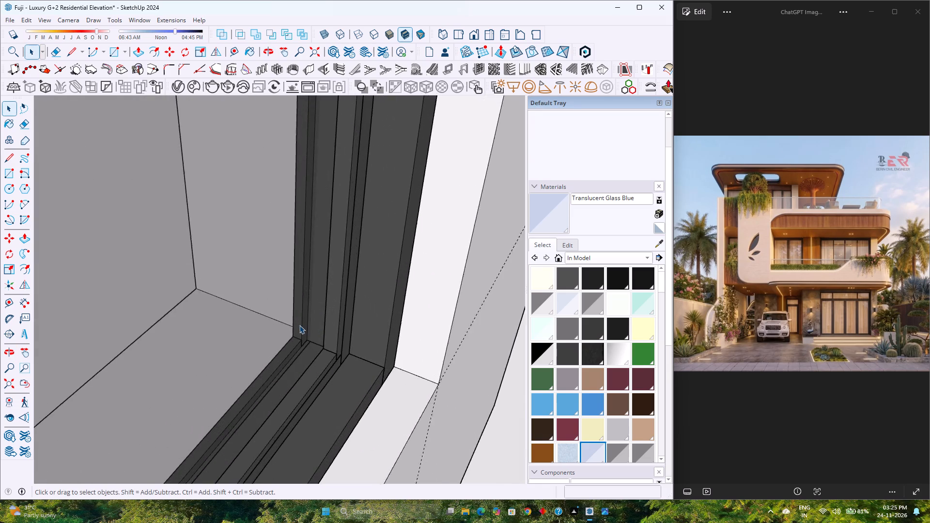
scroll(299, 325, up, 6)
middle_drag(264, 341, 500, 324)
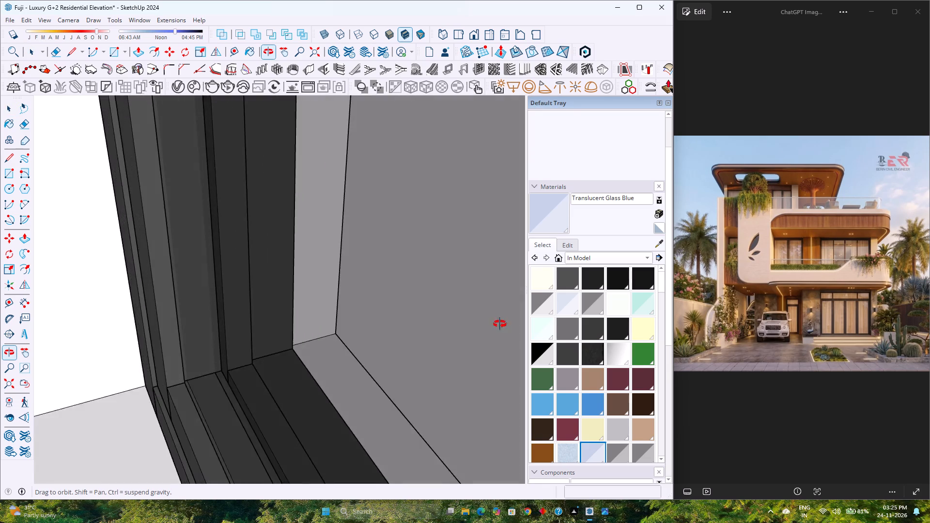
middle_drag(500, 324, 230, 314)
scroll(230, 314, down, 11)
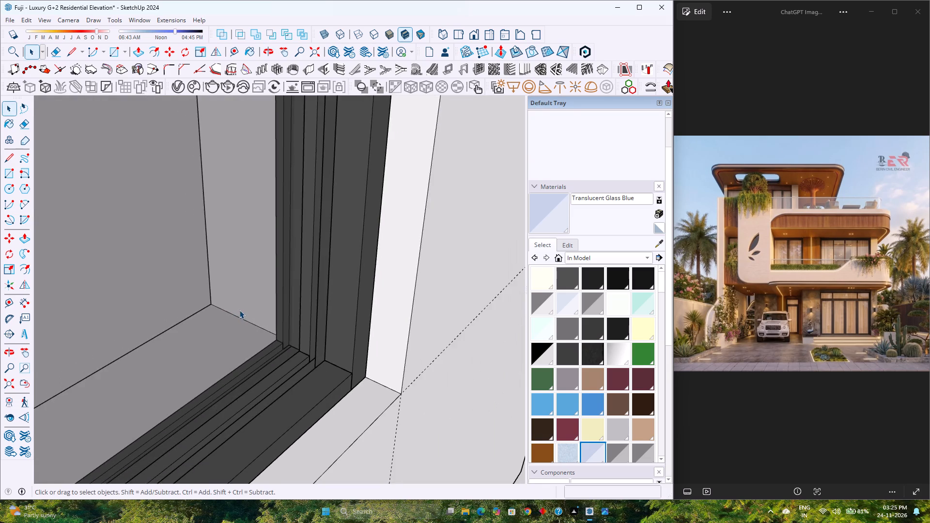
scroll(239, 309, down, 20)
scroll(239, 309, down, 5)
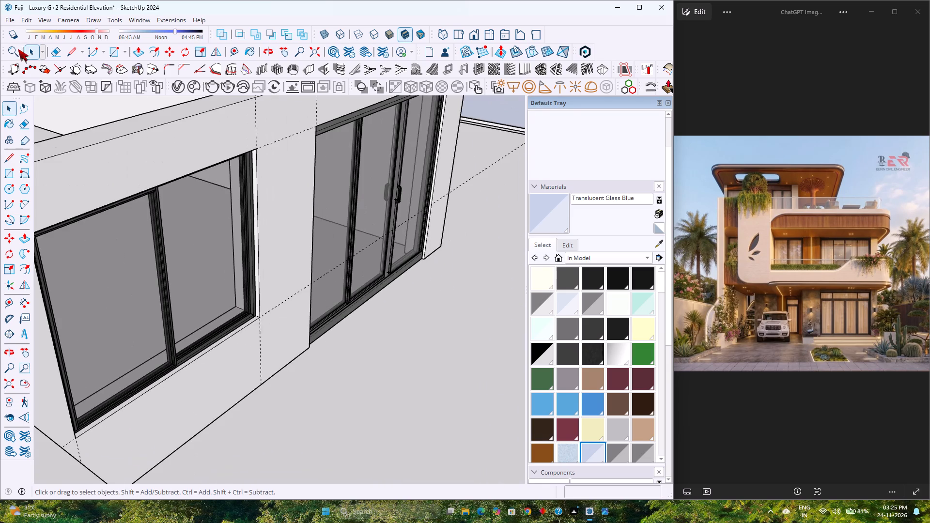
Delete all construction guides from the model.
click(32, 18)
click(58, 115)
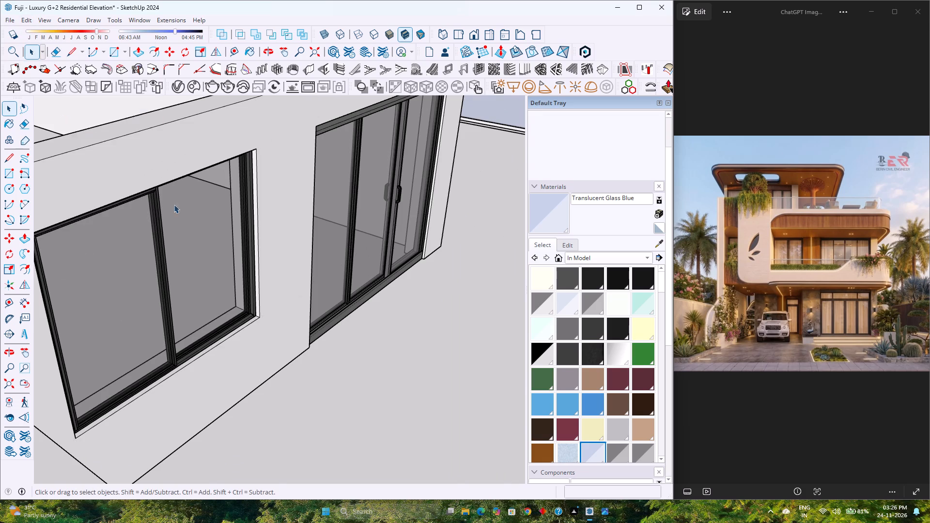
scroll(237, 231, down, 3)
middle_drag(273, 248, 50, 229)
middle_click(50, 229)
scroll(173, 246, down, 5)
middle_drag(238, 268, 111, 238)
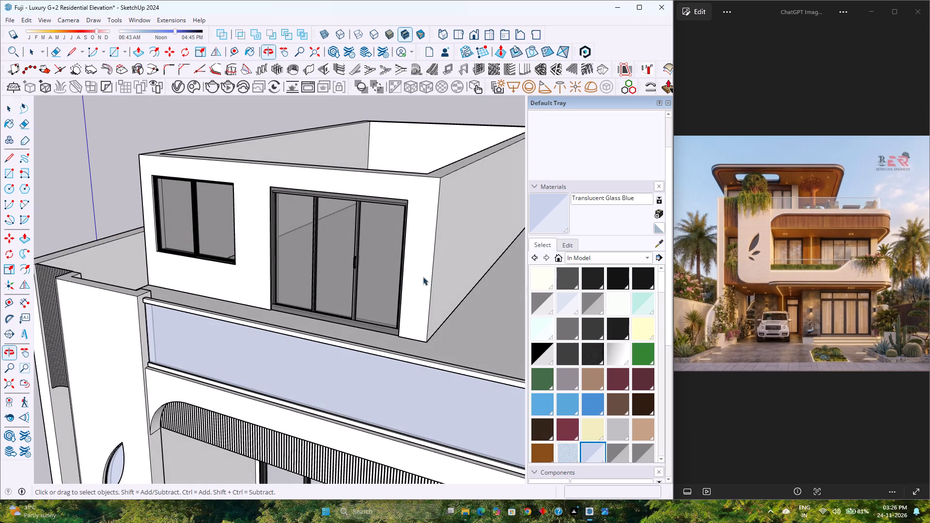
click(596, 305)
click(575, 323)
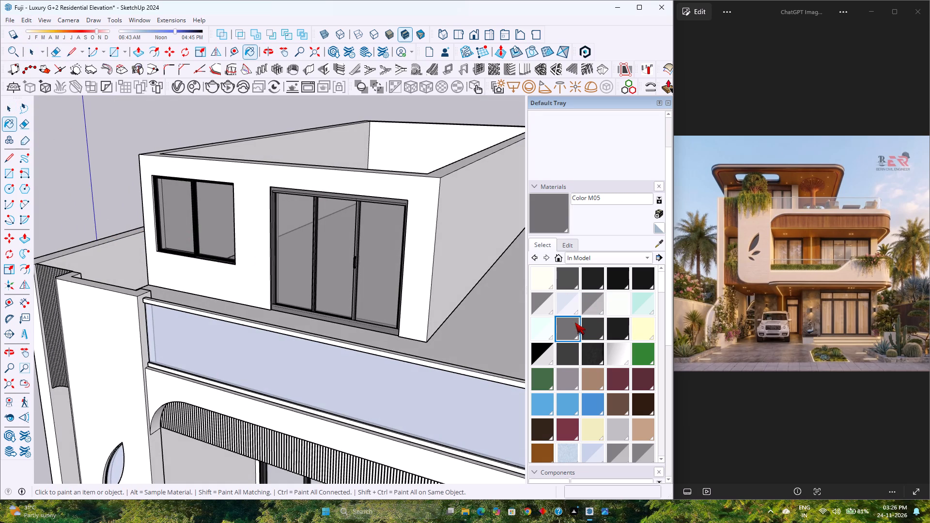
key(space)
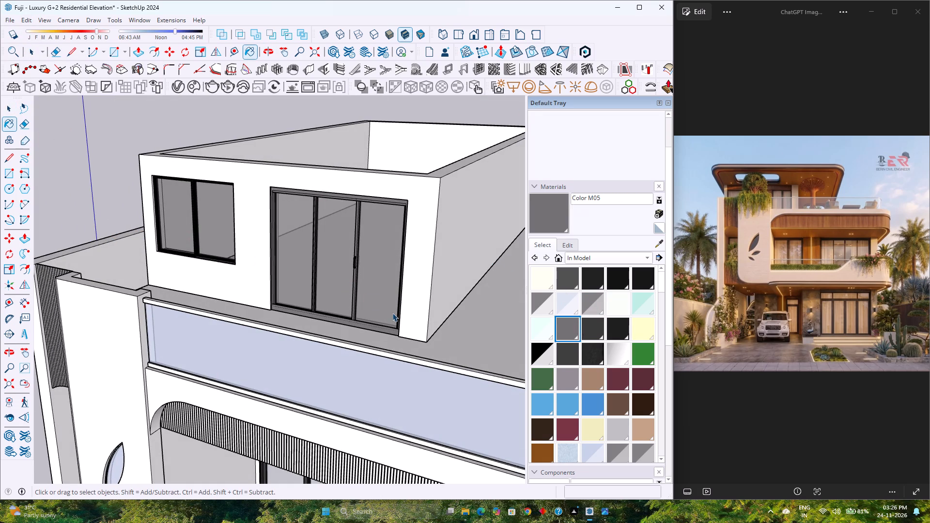
Darken the Color M05 material of the strip below the rooftop sliding door to near-black by lowering its lightness.
double_click(375, 326)
scroll(375, 329, up, 2)
double_click(375, 329)
scroll(375, 329, up, 3)
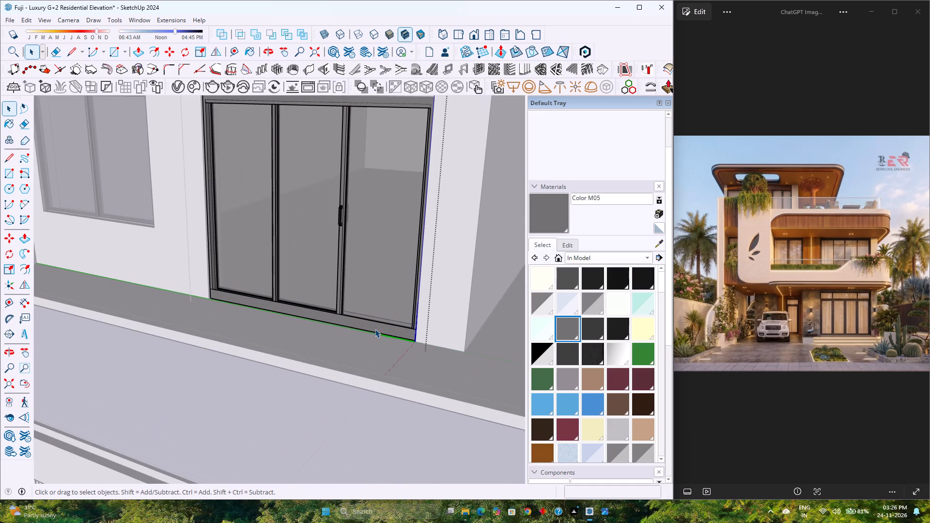
click(375, 329)
scroll(575, 174, up, 3)
click(548, 157)
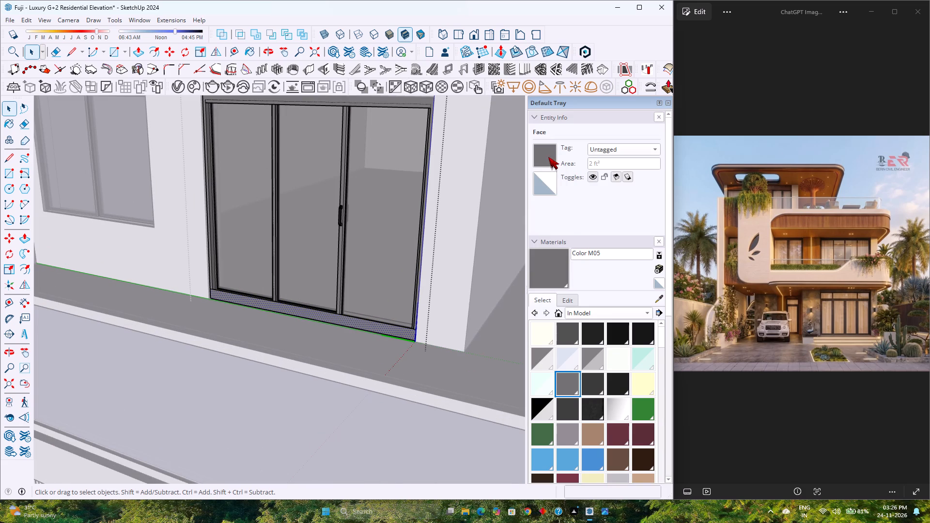
click(513, 254)
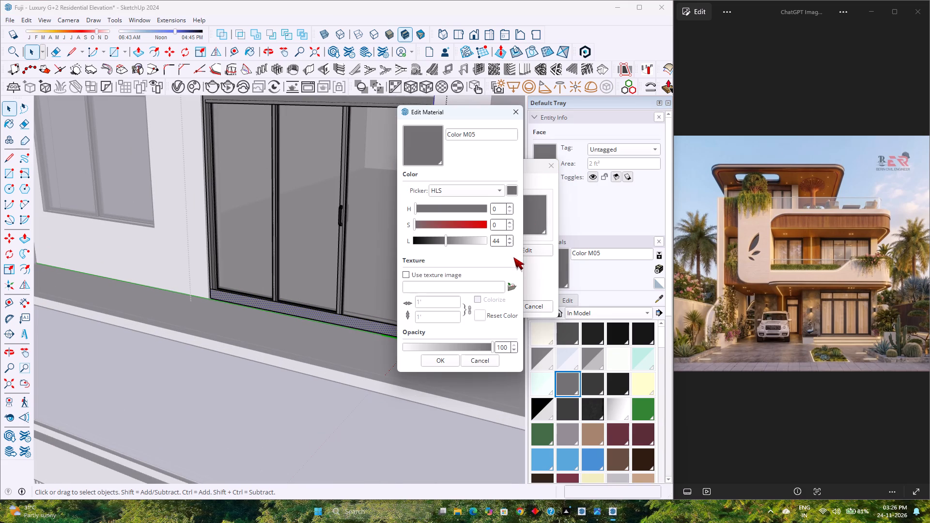
drag(442, 242, 433, 244)
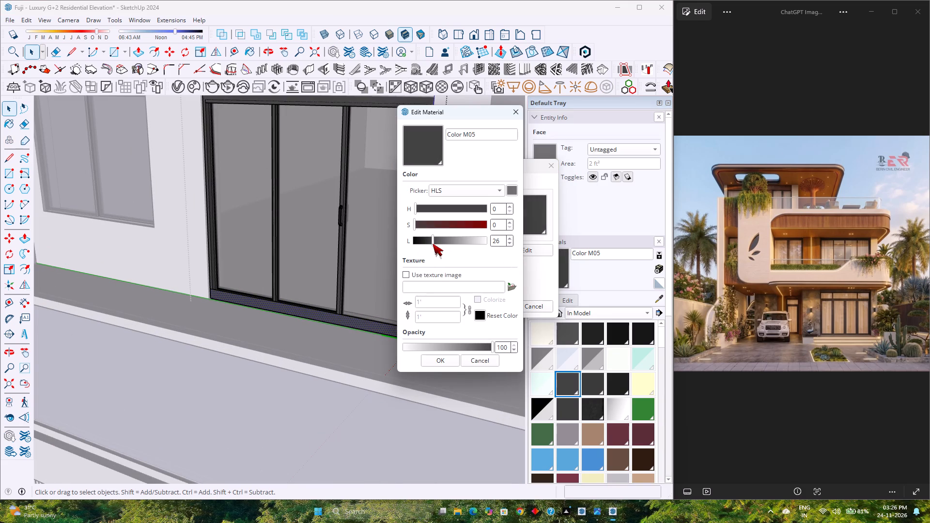
drag(433, 244, 429, 244)
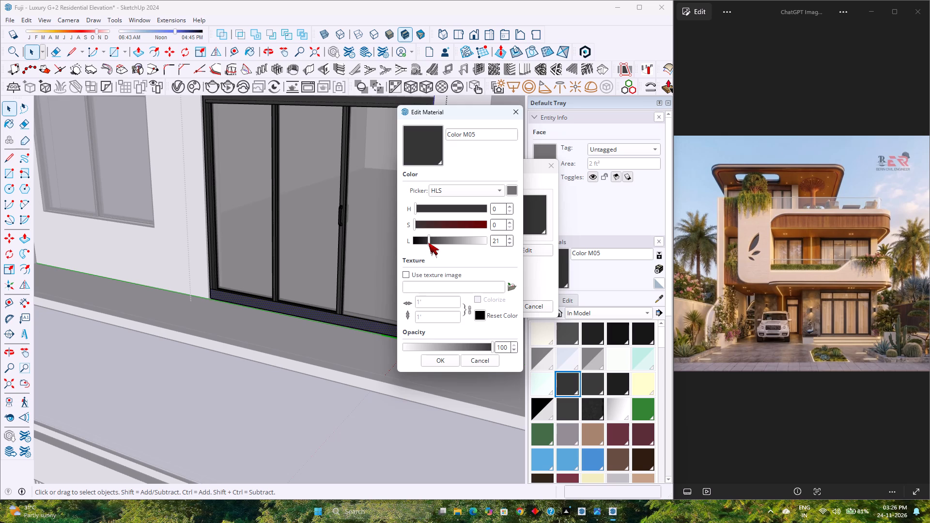
click(428, 242)
click(441, 364)
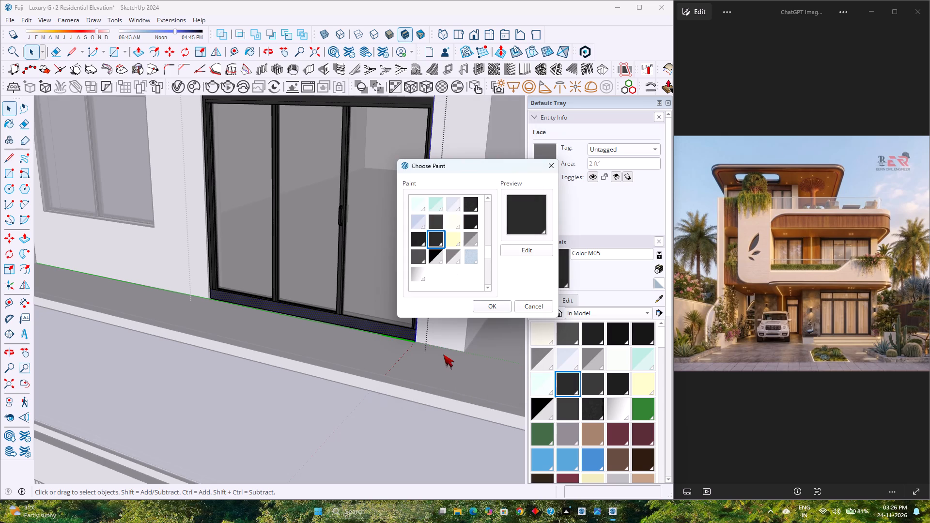
click(486, 307)
scroll(327, 311, down, 6)
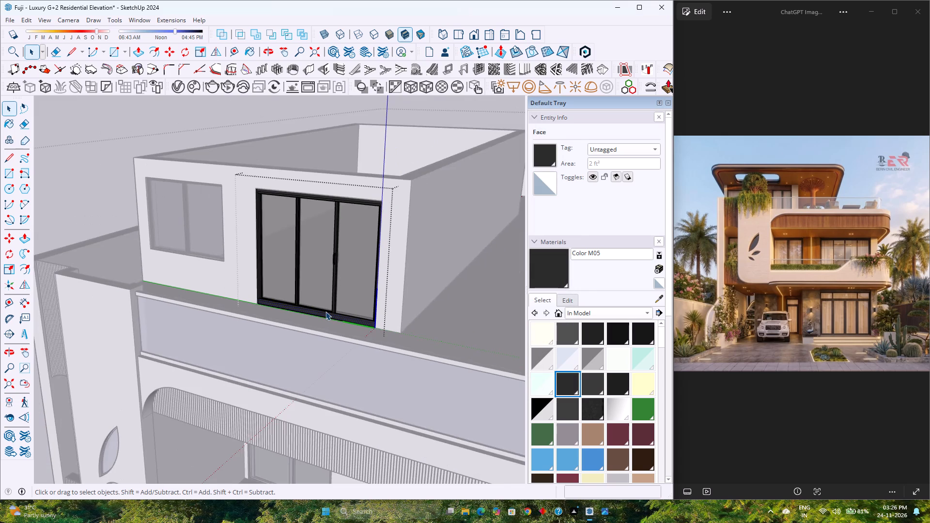
key(Escape)
Save the model.
scroll(278, 300, down, 4)
middle_drag(270, 304, 133, 269)
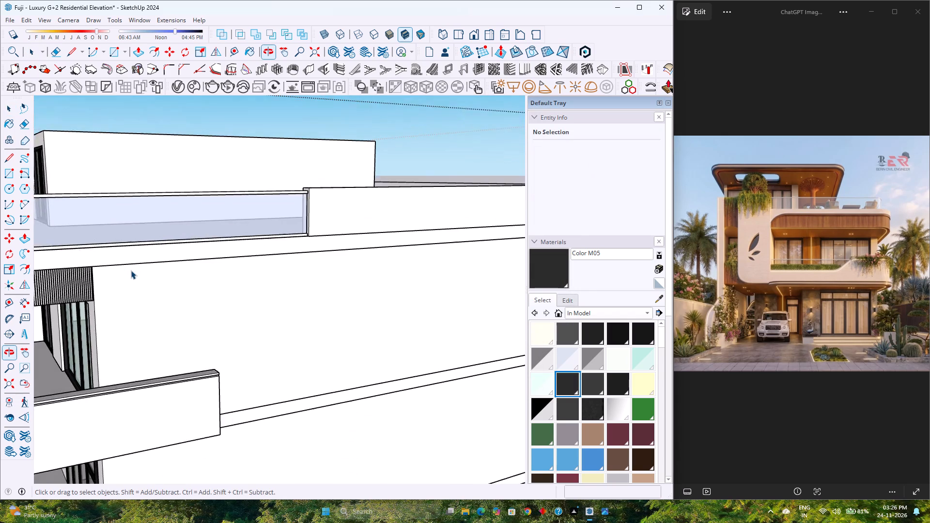
scroll(131, 271, down, 6)
middle_drag(164, 340, 368, 355)
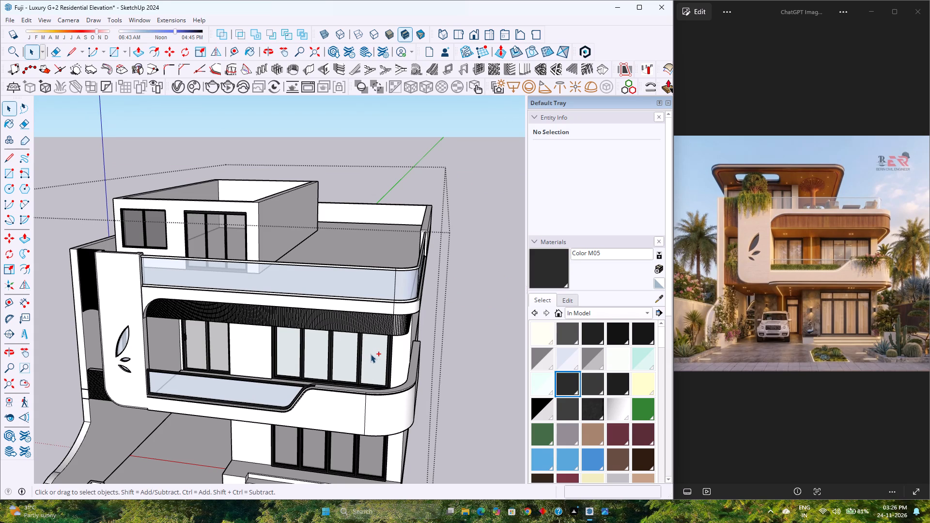
key(ctrl+s)
Examine the whole front elevation and the rooftop from the front and from above, comparing with the reference image.
scroll(300, 281, up, 2)
scroll(300, 283, down, 3)
scroll(300, 283, up, 1)
scroll(300, 283, down, 1)
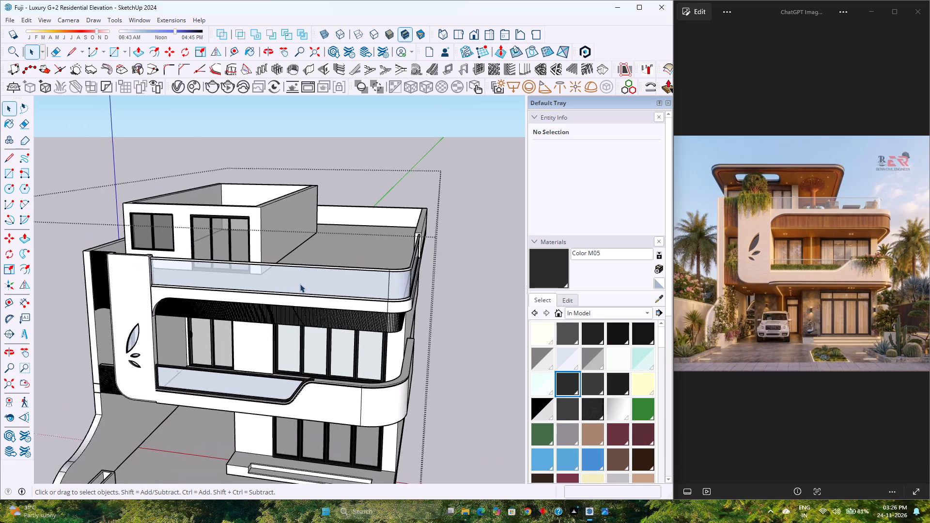
scroll(300, 284, down, 6)
middle_drag(301, 311, 321, 264)
scroll(321, 264, up, 4)
scroll(321, 264, down, 4)
scroll(323, 264, up, 3)
scroll(323, 264, down, 3)
scroll(323, 264, up, 4)
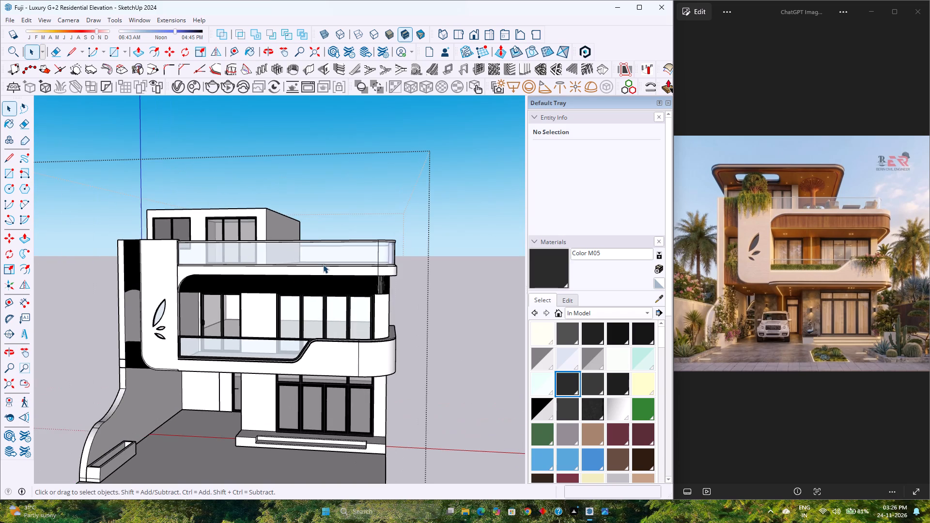
scroll(323, 264, down, 4)
scroll(323, 264, up, 3)
scroll(323, 264, down, 3)
scroll(323, 264, up, 3)
scroll(323, 264, down, 3)
scroll(323, 264, up, 3)
scroll(323, 264, down, 2)
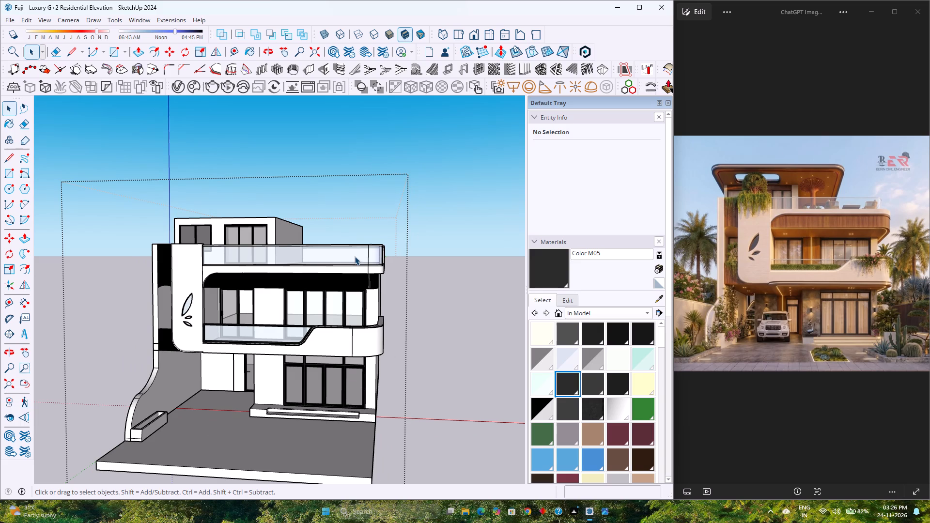
scroll(337, 242, down, 4)
scroll(228, 246, up, 2)
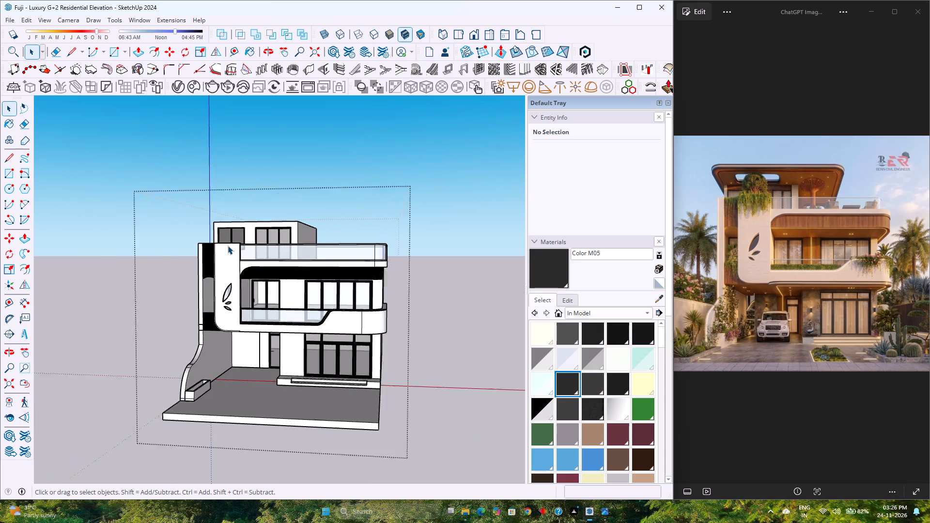
scroll(228, 246, up, 2)
middle_drag(279, 243, 246, 335)
scroll(253, 241, up, 5)
scroll(253, 241, down, 2)
middle_drag(255, 241, 258, 271)
scroll(258, 270, down, 4)
middle_drag(259, 269, 395, 337)
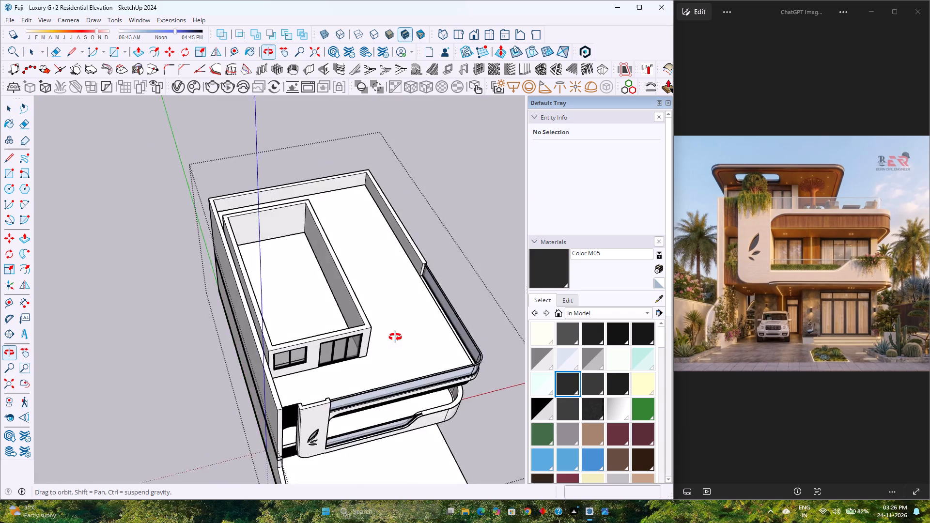
middle_drag(395, 337, 229, 258)
scroll(302, 307, up, 5)
scroll(302, 307, down, 3)
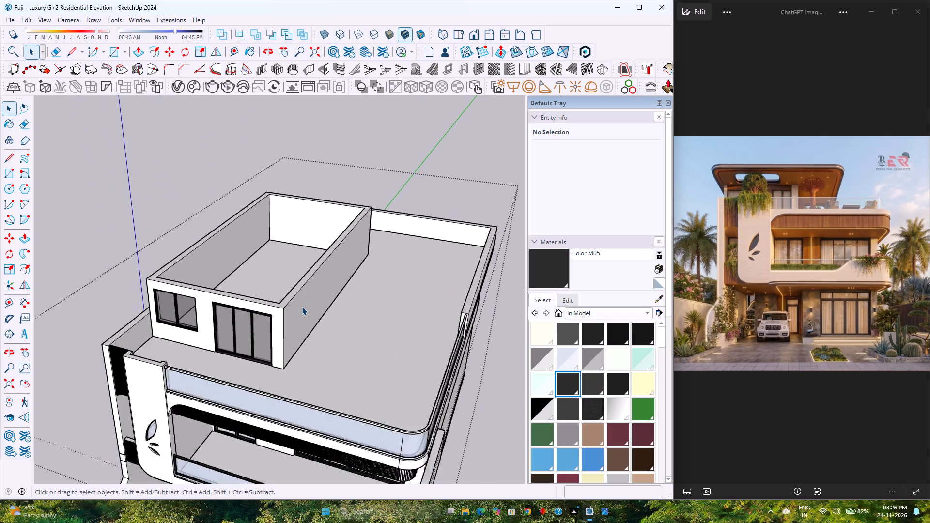
Paint the frame rails of the rooftop terrace's curved glass railing with the Metal Seamed material.
scroll(302, 307, down, 2)
middle_drag(317, 332, 289, 257)
scroll(341, 337, up, 4)
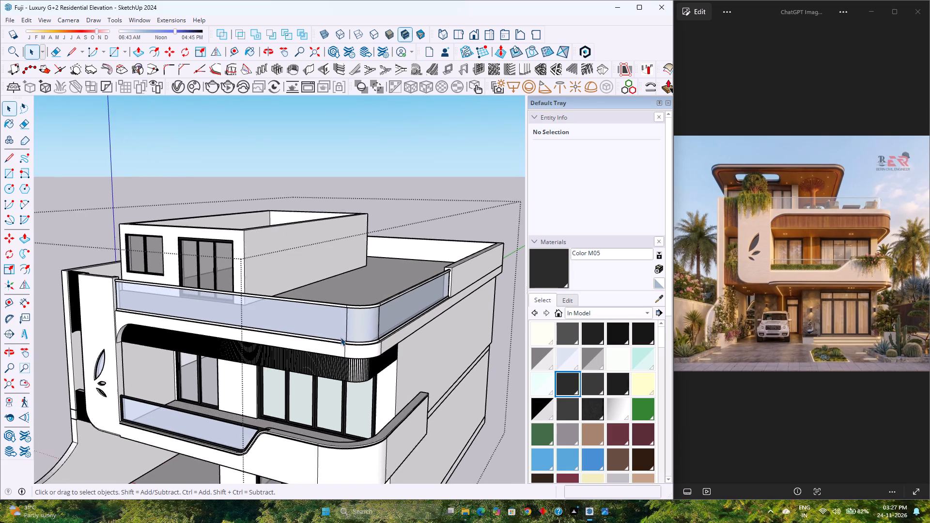
scroll(341, 337, up, 1)
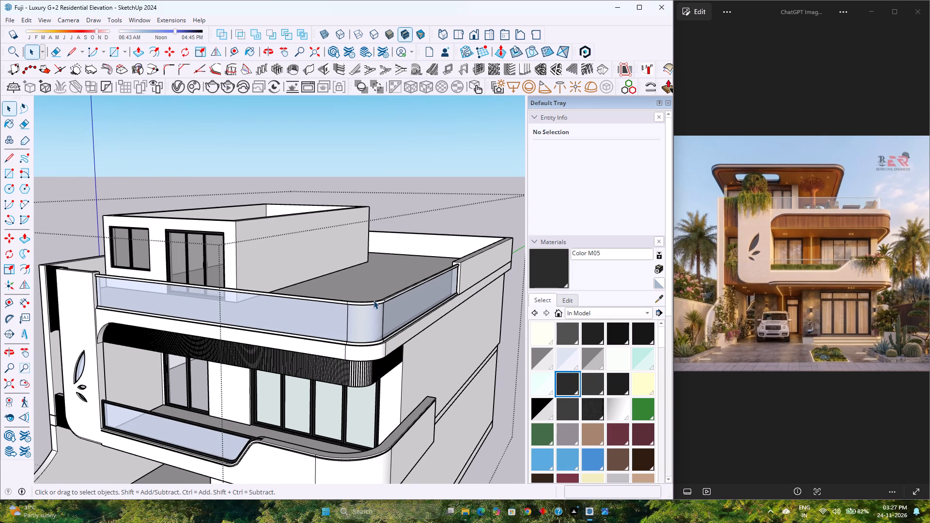
double_click(376, 303)
scroll(376, 303, up, 3)
click(376, 303)
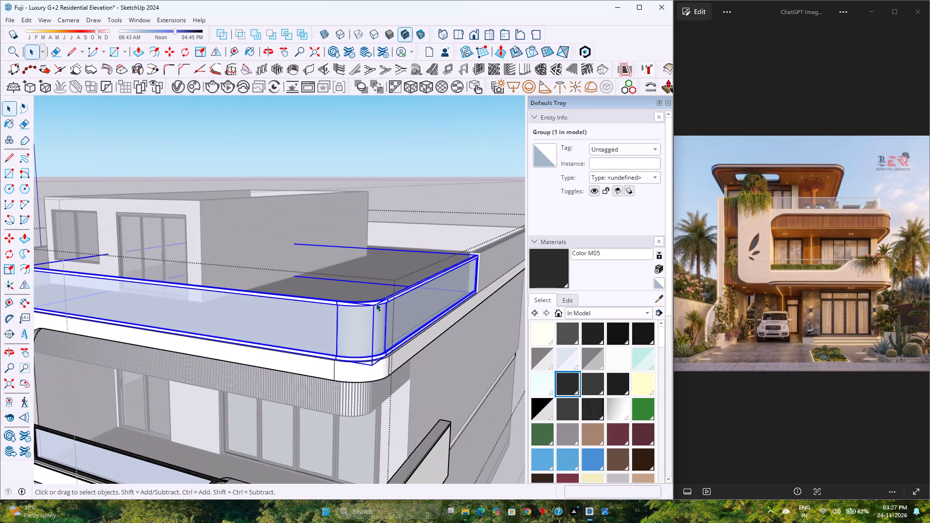
click(584, 333)
click(592, 345)
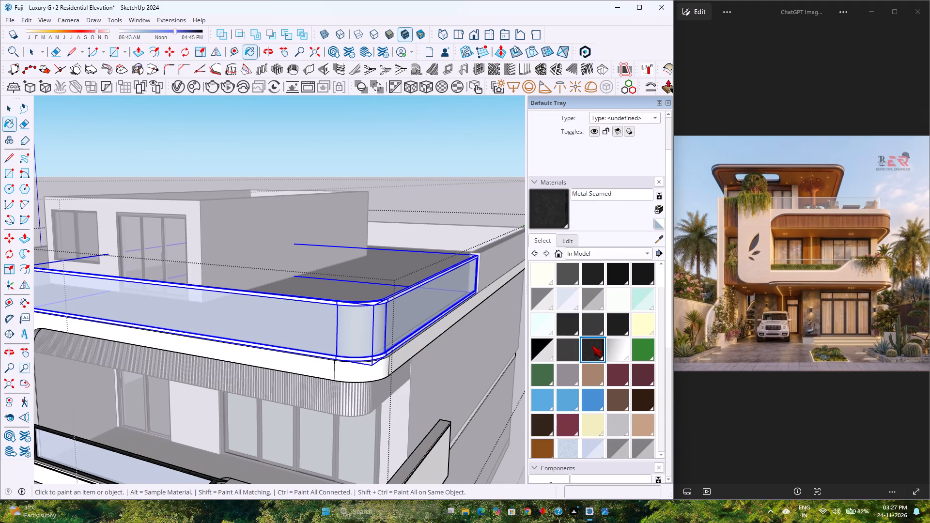
click(371, 300)
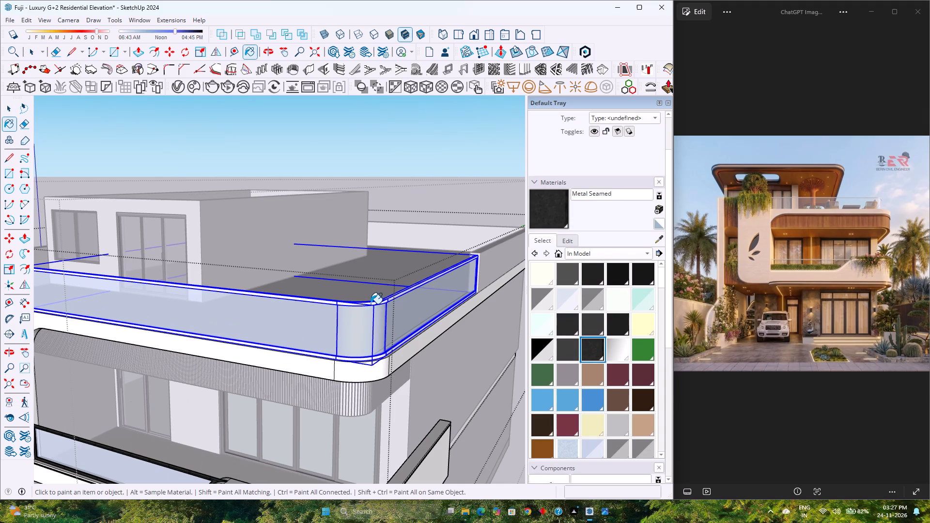
click(371, 304)
key(space)
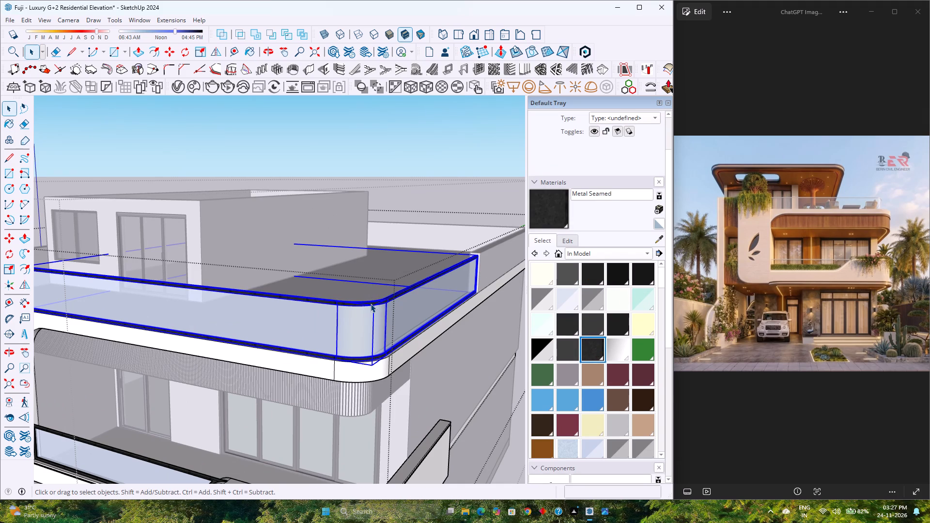
Save the model with the updated rooftop railing.
key(Escape)
scroll(371, 304, down, 7)
middle_drag(330, 319, 385, 282)
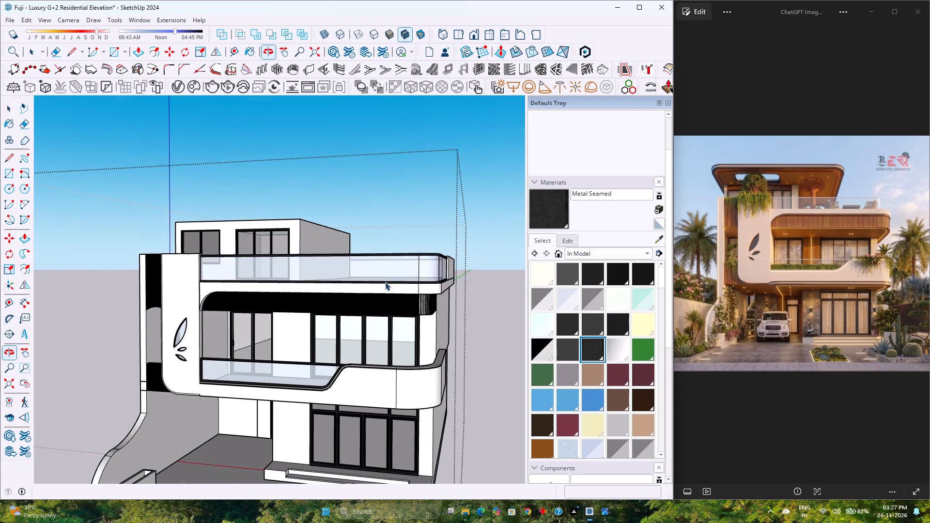
scroll(385, 282, down, 5)
click(12, 17)
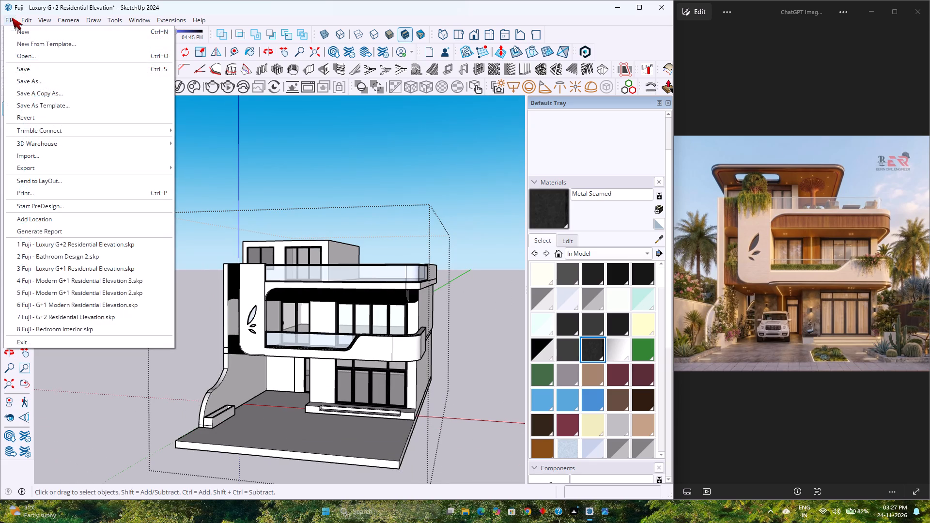
click(37, 72)
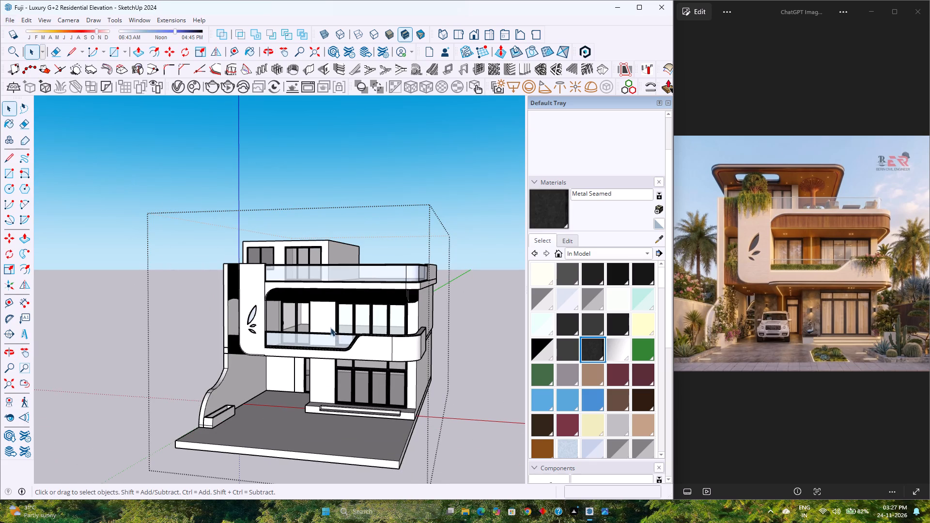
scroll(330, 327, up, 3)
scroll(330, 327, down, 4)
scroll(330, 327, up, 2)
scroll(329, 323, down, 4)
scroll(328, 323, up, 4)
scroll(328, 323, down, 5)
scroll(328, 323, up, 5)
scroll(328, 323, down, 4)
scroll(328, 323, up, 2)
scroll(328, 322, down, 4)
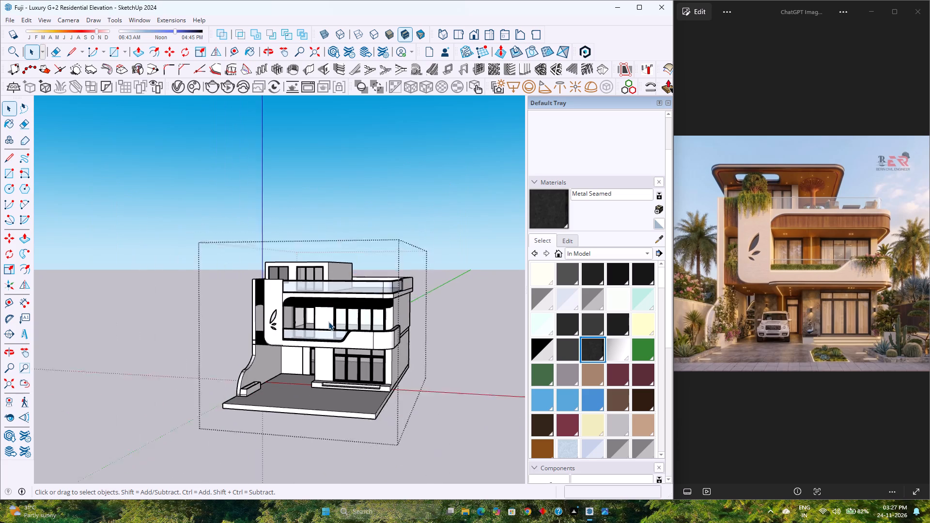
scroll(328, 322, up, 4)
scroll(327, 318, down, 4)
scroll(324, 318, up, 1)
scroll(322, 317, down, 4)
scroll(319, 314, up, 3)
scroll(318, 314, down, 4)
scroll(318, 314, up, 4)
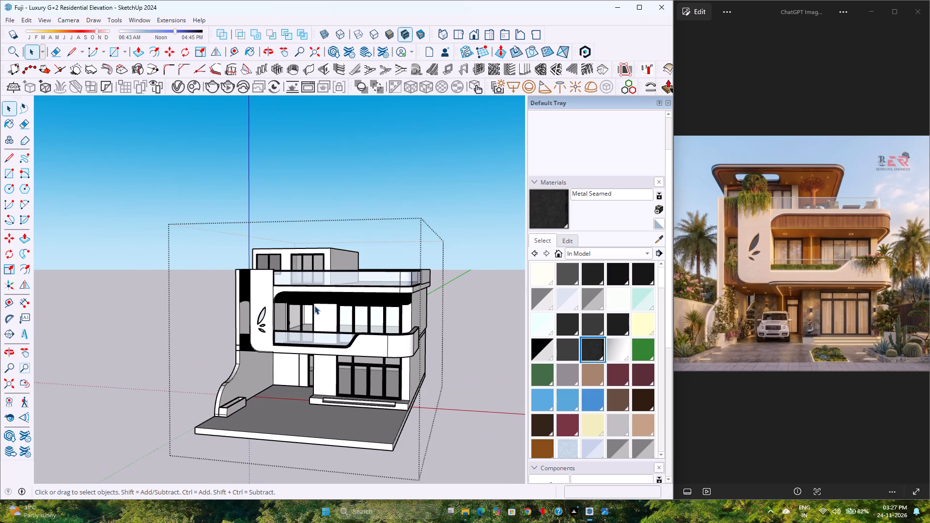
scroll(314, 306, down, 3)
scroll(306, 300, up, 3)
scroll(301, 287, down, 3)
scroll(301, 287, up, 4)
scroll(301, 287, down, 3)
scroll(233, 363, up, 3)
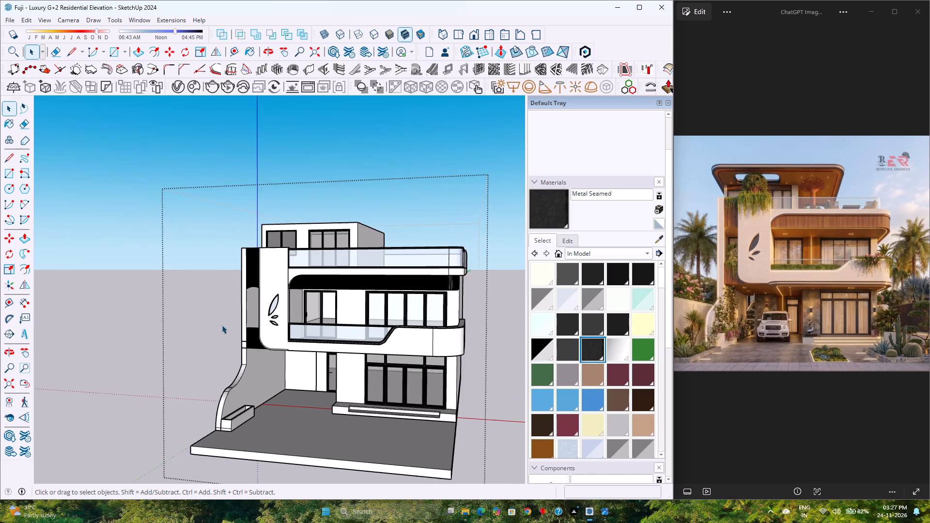
Examine the ribbed strip beside the leaf-motif wall and the rooftop room's window and door up close.
scroll(225, 318, up, 2)
middle_drag(225, 318, 238, 330)
scroll(330, 247, up, 1)
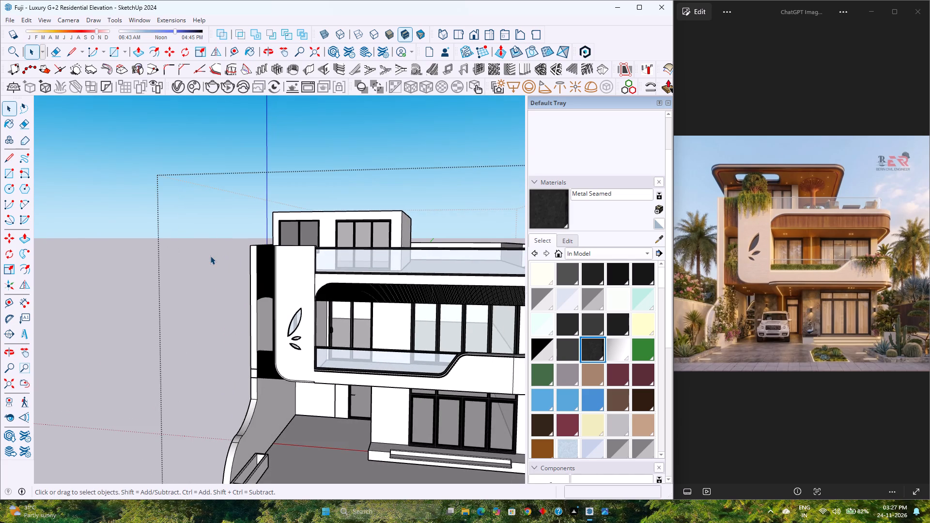
scroll(214, 256, up, 1)
scroll(285, 283, up, 4)
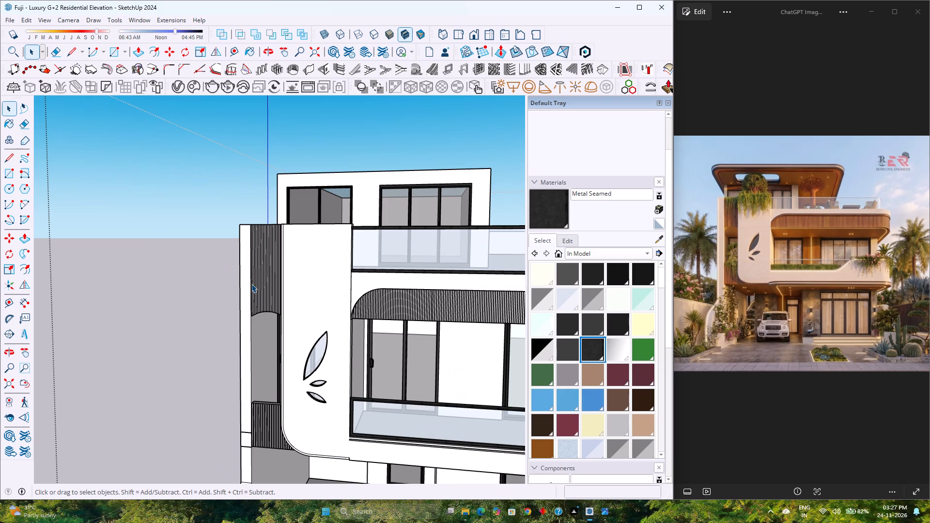
scroll(242, 347, down, 3)
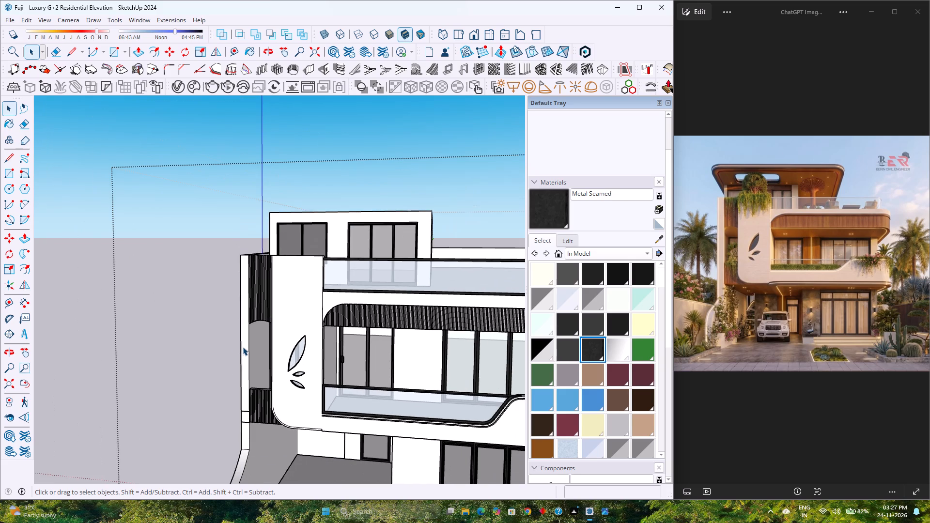
scroll(243, 347, down, 7)
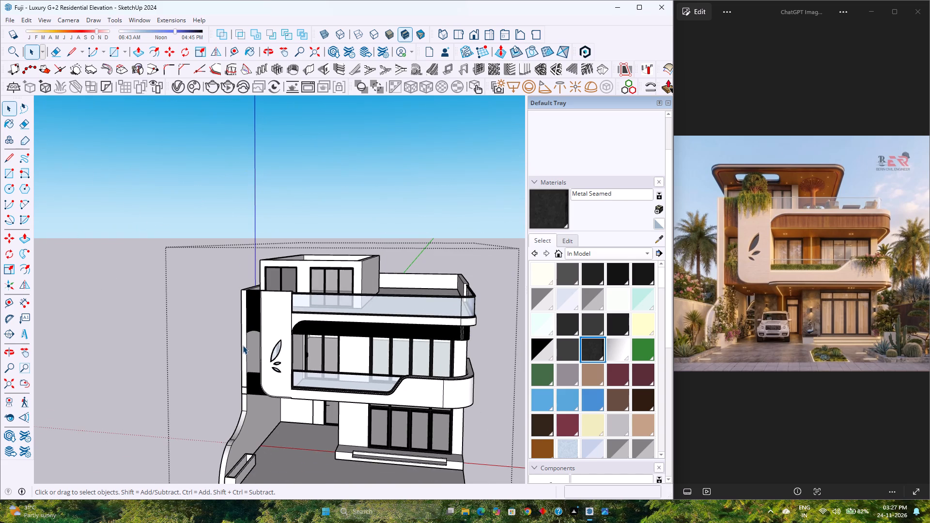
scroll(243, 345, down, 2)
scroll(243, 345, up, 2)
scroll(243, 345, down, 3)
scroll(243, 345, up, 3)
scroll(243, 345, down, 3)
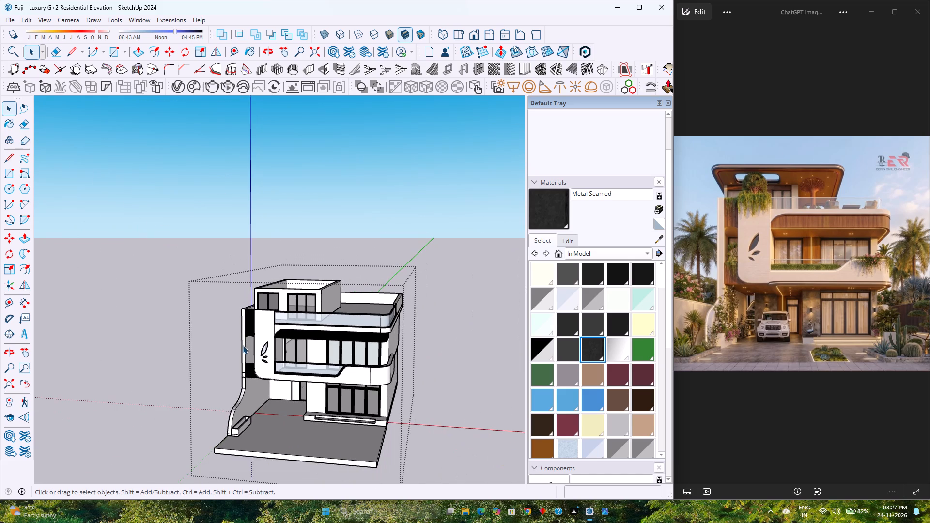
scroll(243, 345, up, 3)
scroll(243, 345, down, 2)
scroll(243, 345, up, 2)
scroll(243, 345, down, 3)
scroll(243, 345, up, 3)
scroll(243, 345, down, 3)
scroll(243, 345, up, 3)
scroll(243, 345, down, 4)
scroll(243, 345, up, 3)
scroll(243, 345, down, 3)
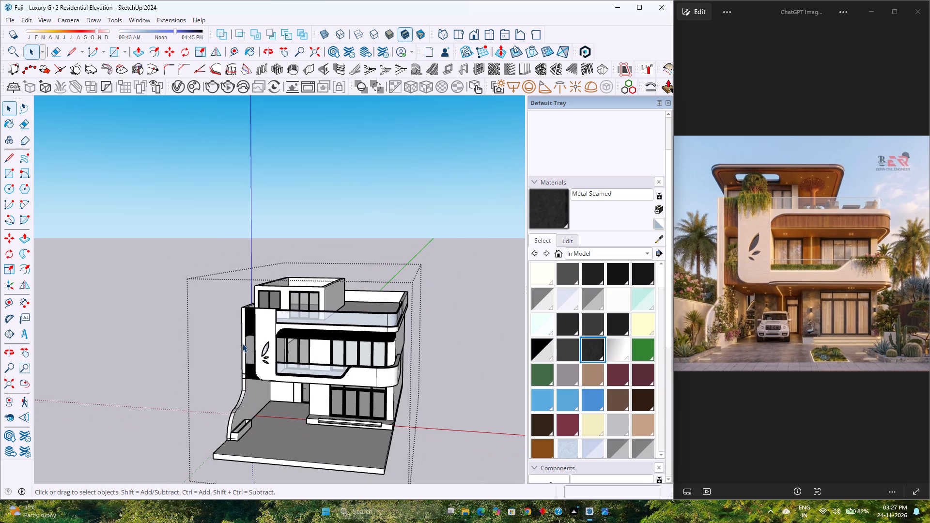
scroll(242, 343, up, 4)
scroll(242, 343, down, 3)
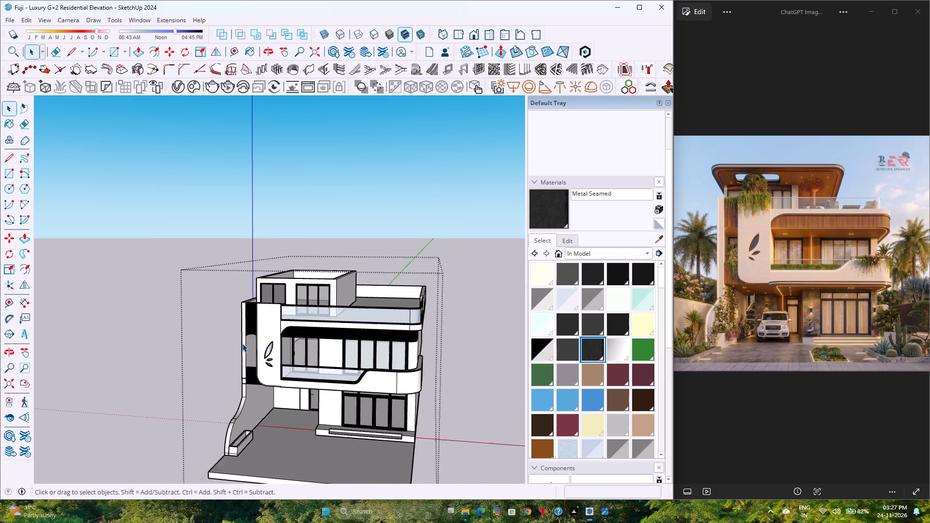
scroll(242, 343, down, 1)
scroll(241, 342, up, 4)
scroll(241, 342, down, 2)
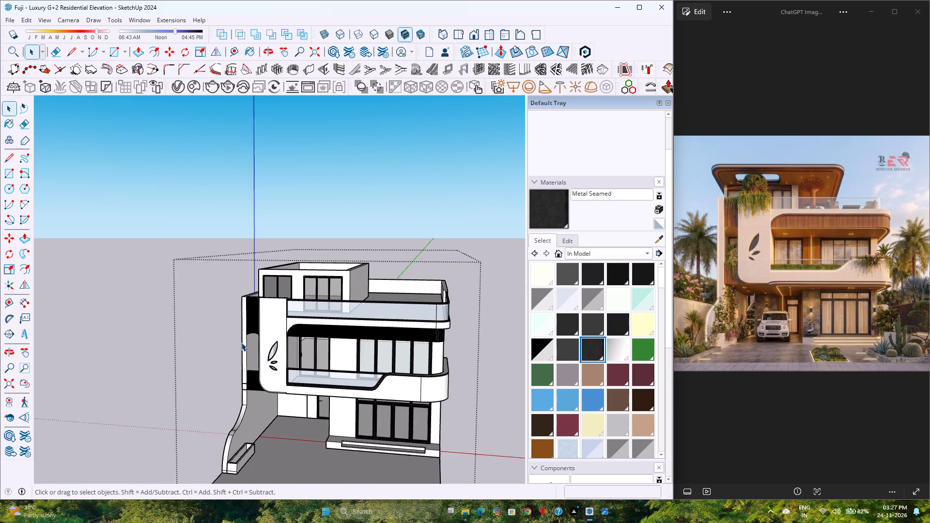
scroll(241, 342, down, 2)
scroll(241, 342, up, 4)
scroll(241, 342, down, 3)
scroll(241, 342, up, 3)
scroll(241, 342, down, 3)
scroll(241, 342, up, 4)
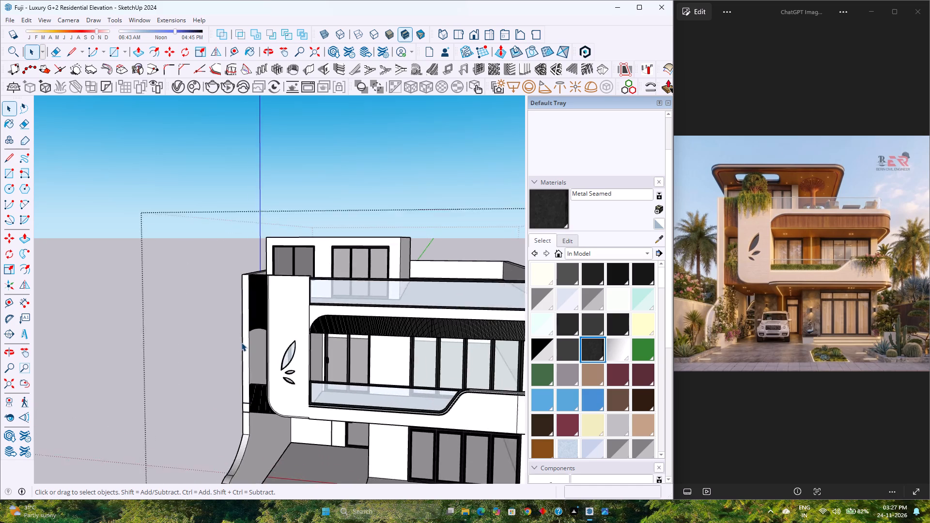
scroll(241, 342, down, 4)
Examine the whole house from both front corners and straight on, comparing it with the reference image.
middle_drag(298, 405, 199, 326)
scroll(198, 323, down, 2)
middle_drag(201, 360, 232, 400)
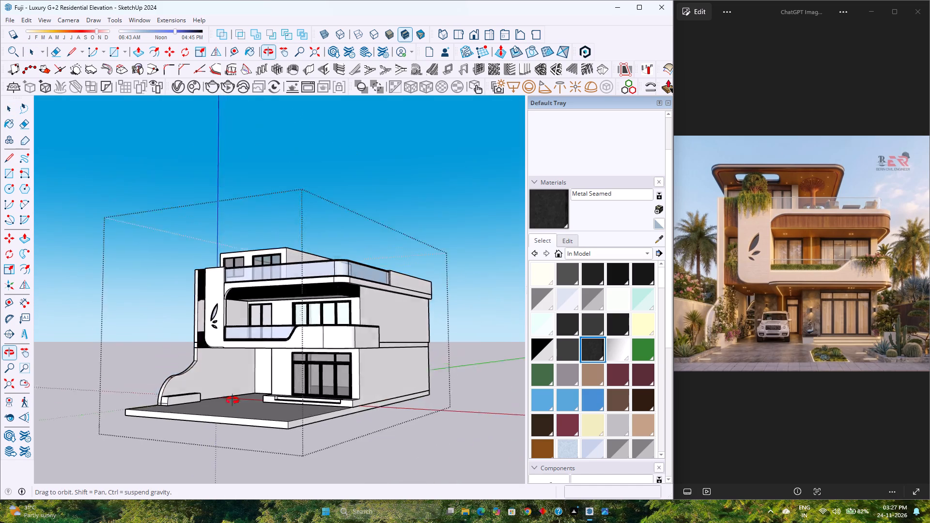
middle_drag(232, 400, 358, 437)
middle_drag(358, 437, 351, 430)
scroll(352, 431, up, 3)
middle_drag(350, 425, 253, 400)
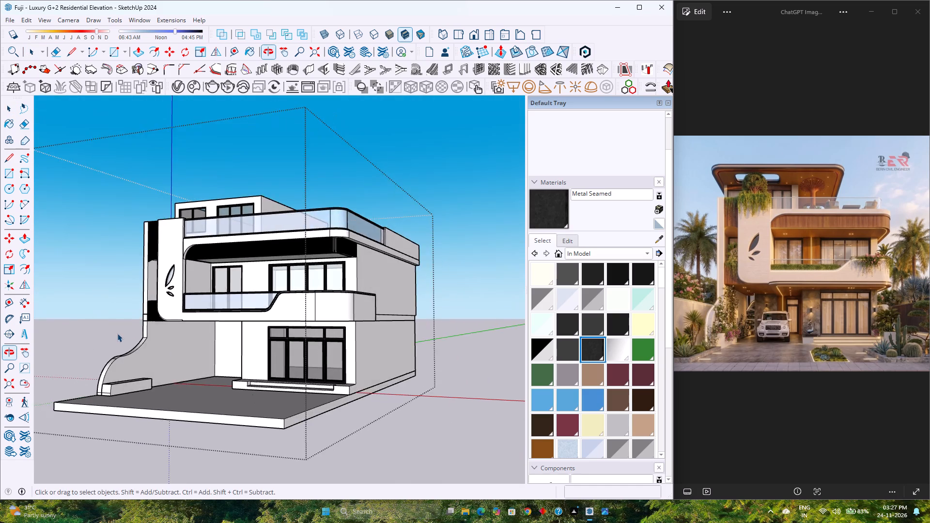
scroll(113, 329, up, 3)
middle_drag(113, 329, 212, 317)
scroll(212, 317, down, 3)
middle_drag(286, 316, 156, 323)
scroll(155, 323, up, 2)
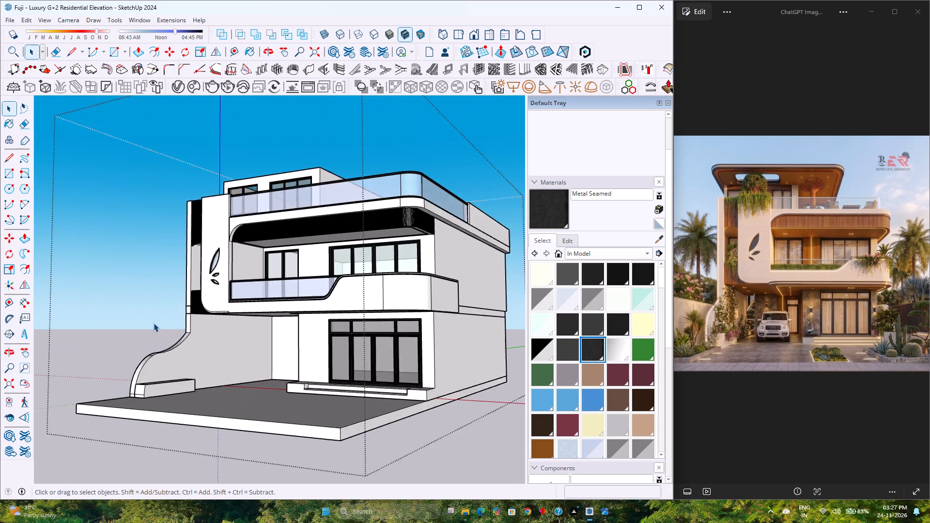
scroll(154, 323, down, 4)
scroll(154, 323, up, 4)
scroll(154, 323, down, 4)
scroll(183, 316, up, 8)
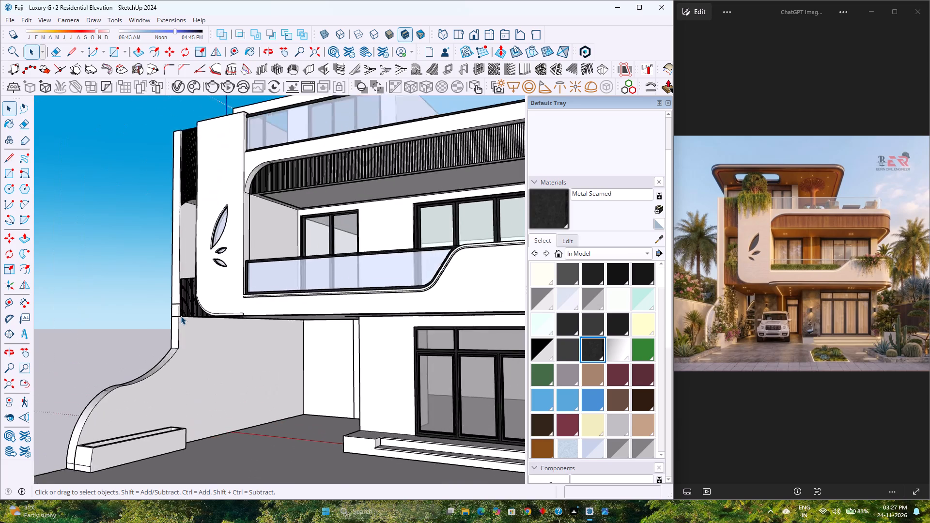
scroll(181, 316, down, 4)
middle_drag(181, 316, 289, 348)
scroll(289, 348, up, 4)
middle_click(289, 348)
scroll(289, 348, down, 8)
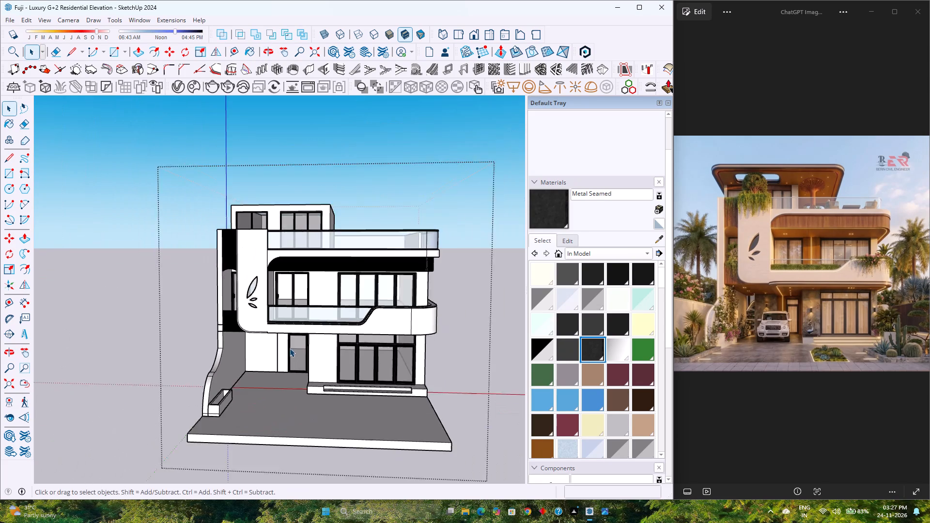
middle_drag(378, 345, 474, 357)
scroll(378, 345, up, 1)
middle_click(473, 357)
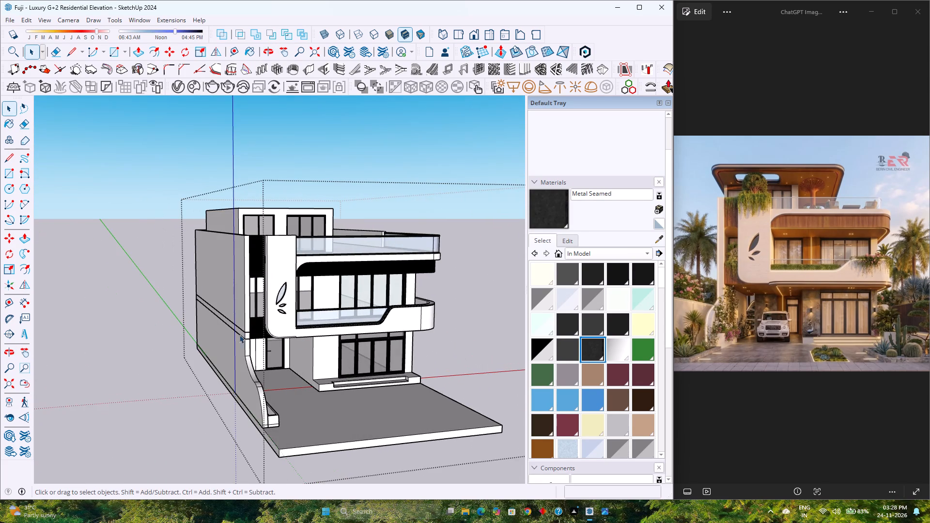
scroll(233, 335, down, 4)
scroll(380, 317, up, 3)
middle_drag(380, 317, 287, 319)
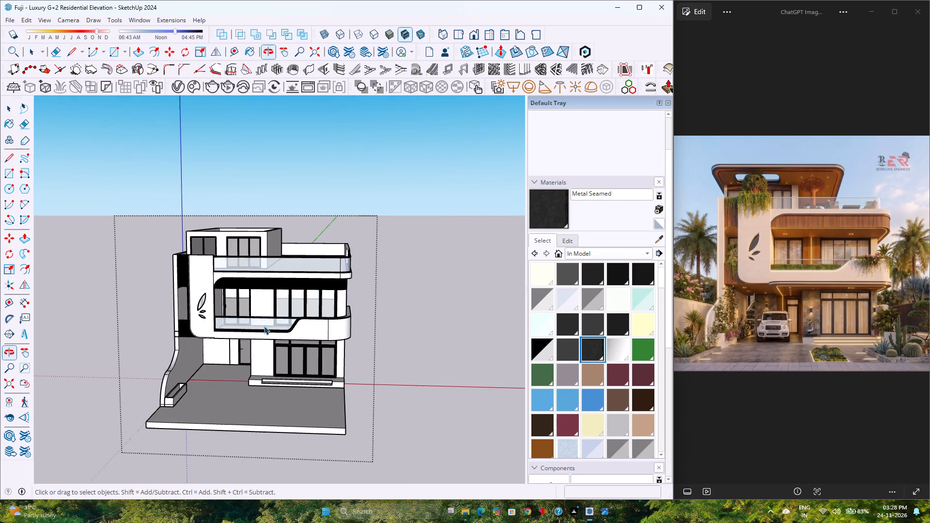
middle_drag(261, 328, 278, 271)
middle_click(278, 271)
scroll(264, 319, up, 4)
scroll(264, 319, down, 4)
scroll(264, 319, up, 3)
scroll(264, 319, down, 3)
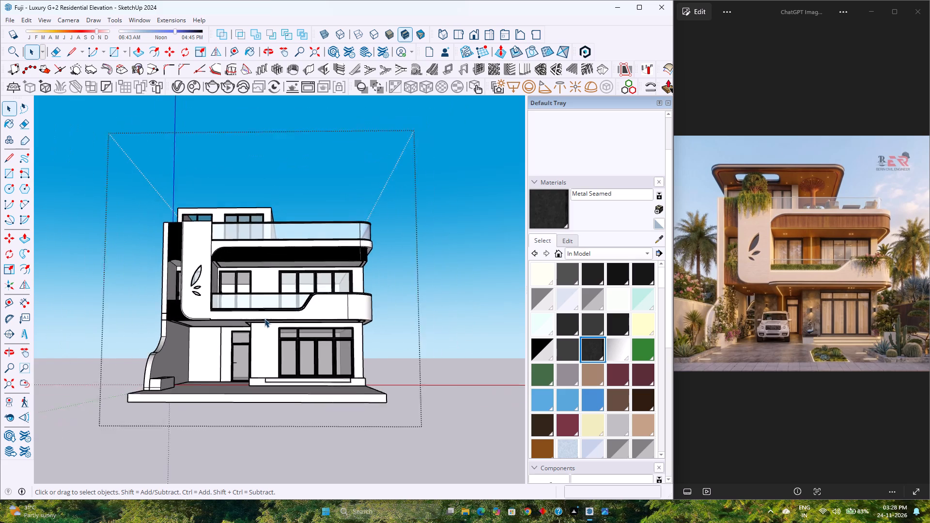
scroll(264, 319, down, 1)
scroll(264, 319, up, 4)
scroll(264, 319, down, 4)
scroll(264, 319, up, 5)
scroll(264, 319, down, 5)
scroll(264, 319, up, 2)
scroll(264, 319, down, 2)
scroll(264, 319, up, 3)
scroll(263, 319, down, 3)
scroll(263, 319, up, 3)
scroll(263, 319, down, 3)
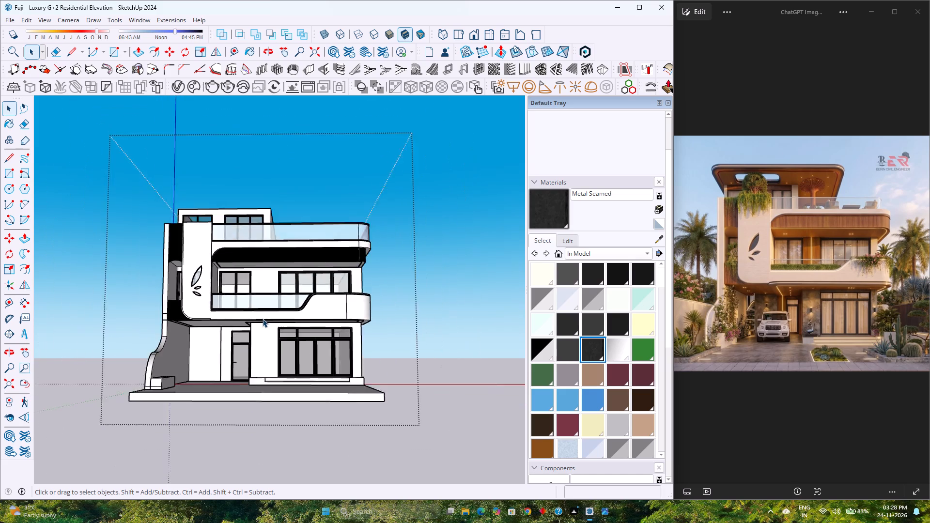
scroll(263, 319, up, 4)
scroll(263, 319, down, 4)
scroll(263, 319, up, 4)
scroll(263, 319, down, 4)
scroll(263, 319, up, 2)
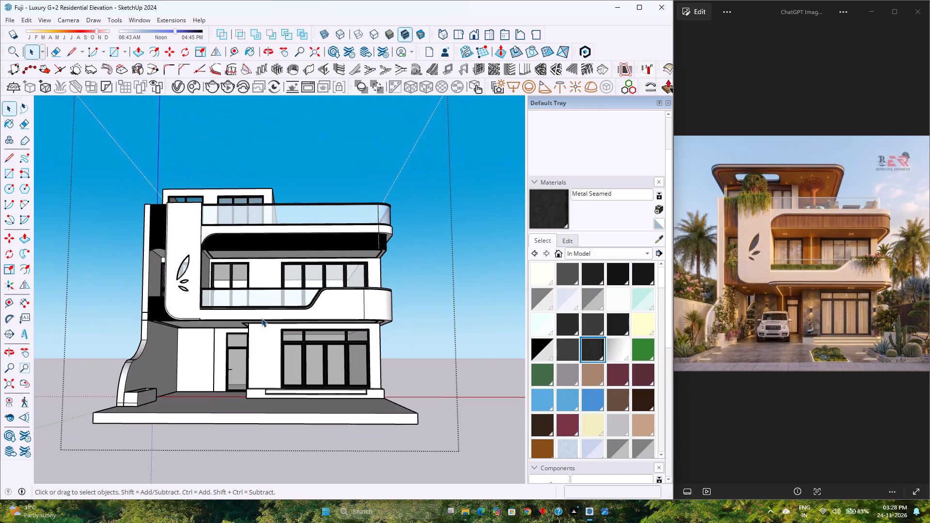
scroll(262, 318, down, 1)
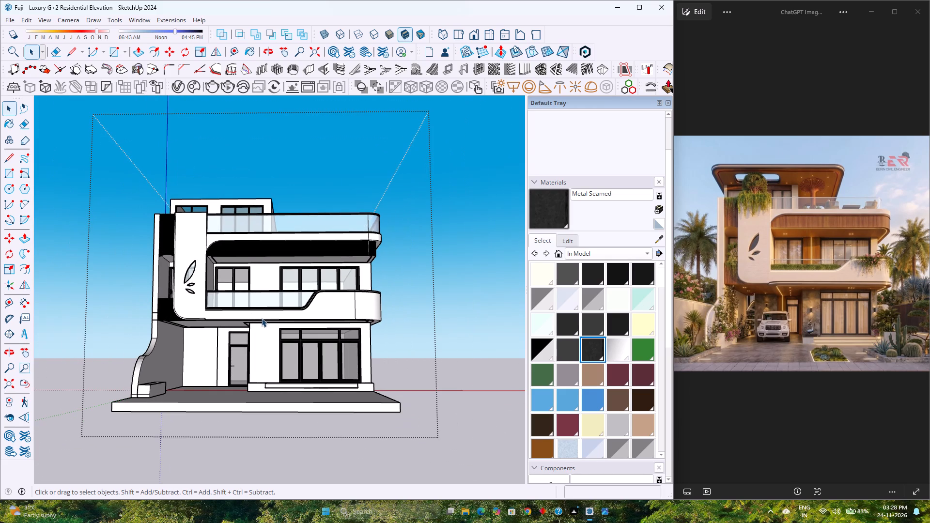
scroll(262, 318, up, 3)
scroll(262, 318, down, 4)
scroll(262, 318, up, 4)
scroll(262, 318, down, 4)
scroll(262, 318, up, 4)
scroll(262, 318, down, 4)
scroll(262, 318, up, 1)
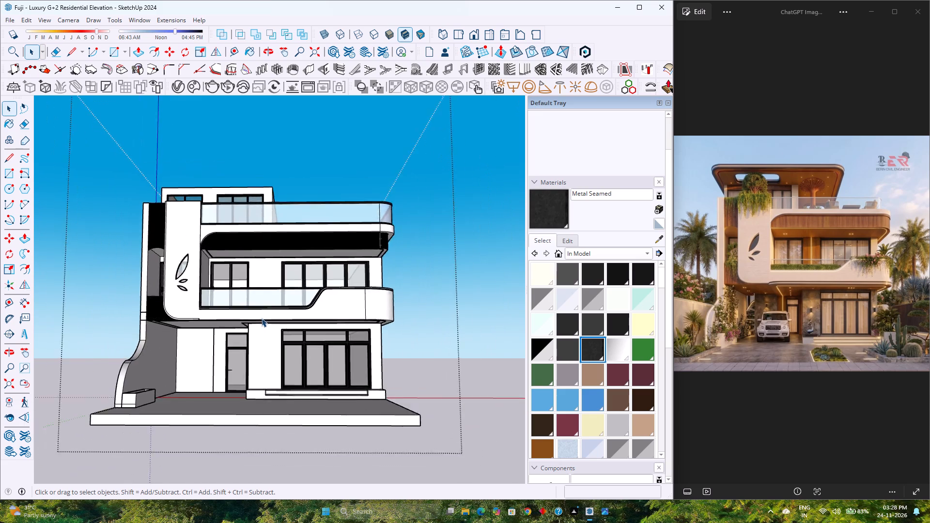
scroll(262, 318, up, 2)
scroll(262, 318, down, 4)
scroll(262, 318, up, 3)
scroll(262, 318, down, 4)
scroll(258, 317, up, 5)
Examine the front elevation from below the balcony slabs and from above, comparing it with the reference image.
middle_drag(258, 317, 259, 346)
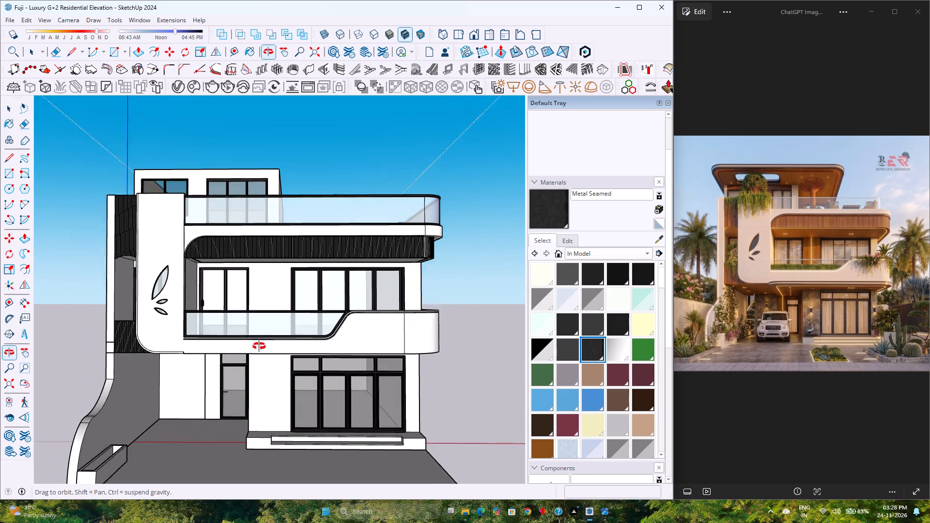
middle_drag(259, 346, 258, 352)
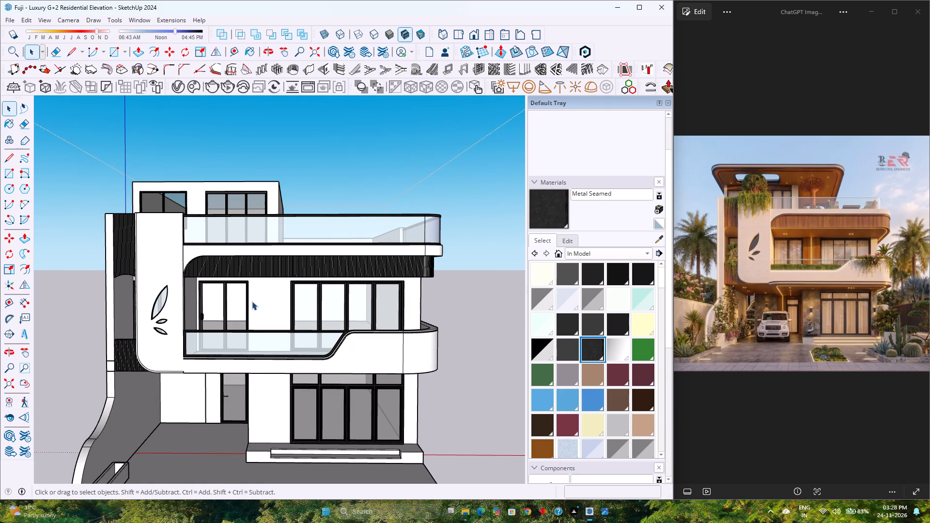
middle_drag(256, 323, 223, 259)
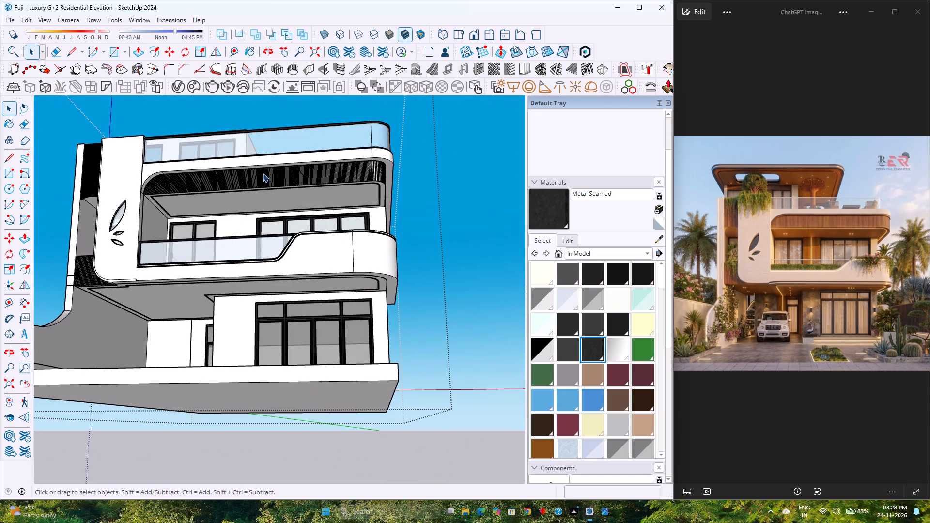
scroll(265, 173, up, 4)
middle_drag(267, 176, 307, 324)
middle_click(307, 324)
scroll(307, 322, down, 8)
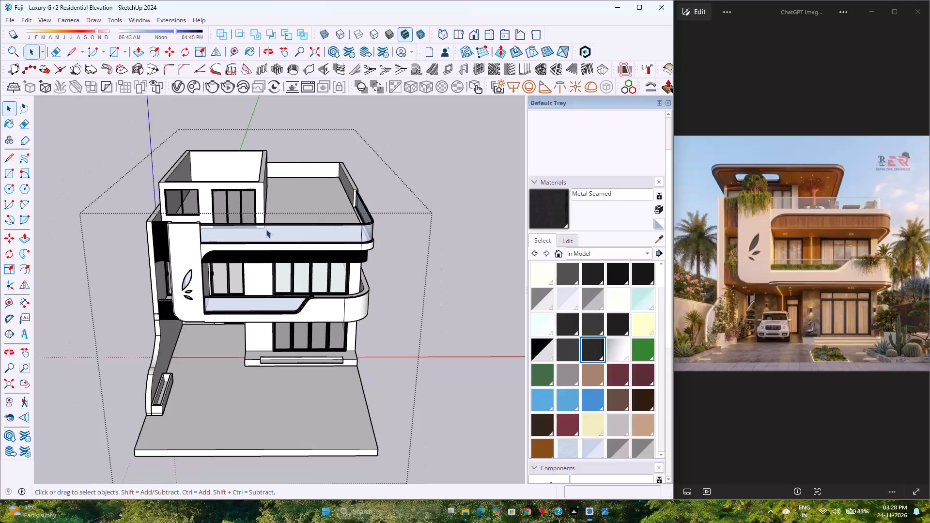
Draw a 30' by 15'6" rectangle covering the tops of the rooftop room's walls and make it a group.
scroll(173, 131, up, 5)
scroll(183, 185, up, 1)
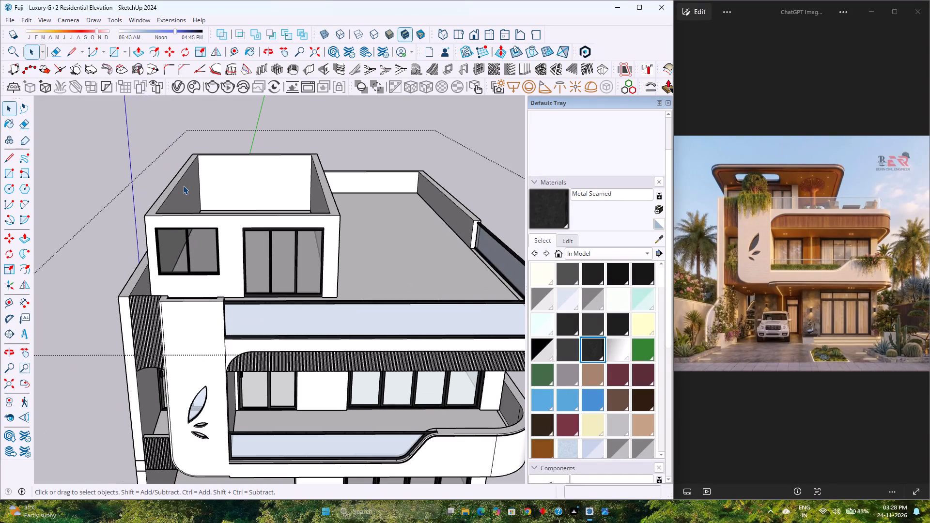
scroll(183, 185, up, 4)
middle_drag(233, 181, 226, 259)
scroll(224, 252, down, 4)
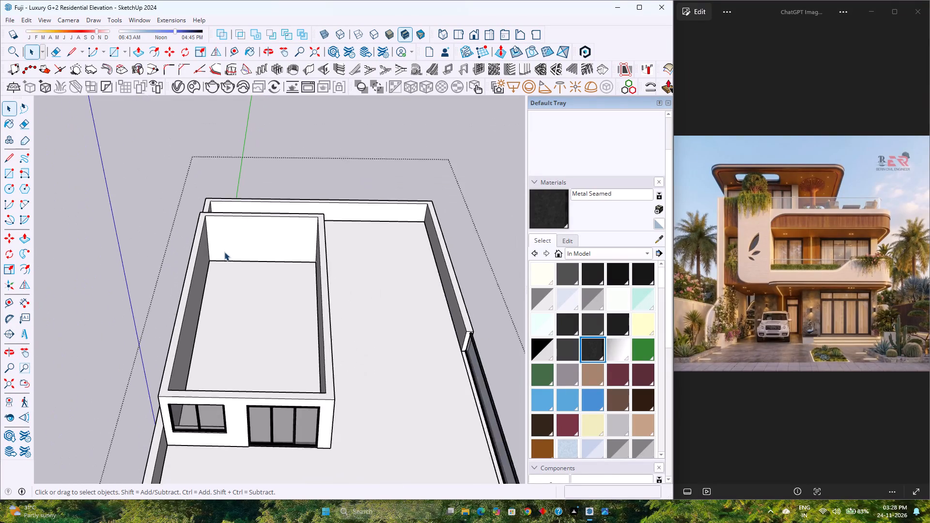
scroll(224, 252, down, 4)
click(194, 334)
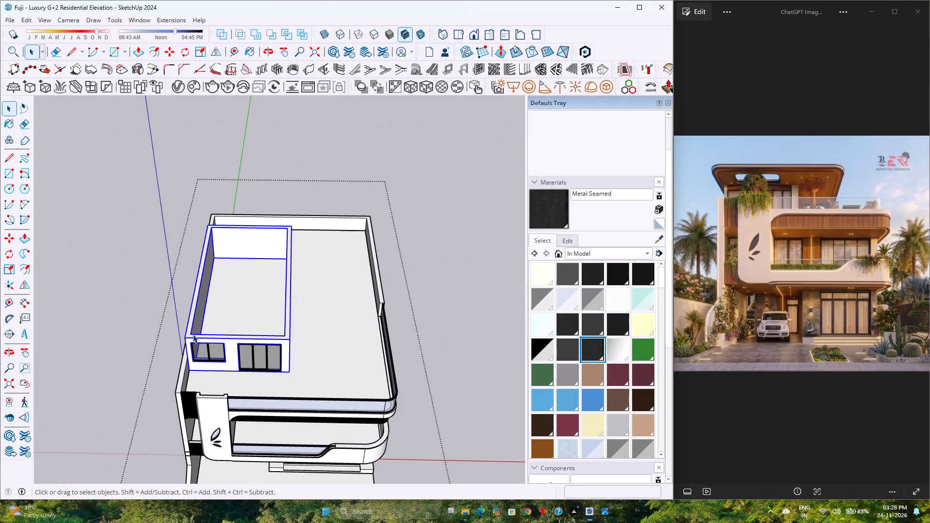
click(114, 51)
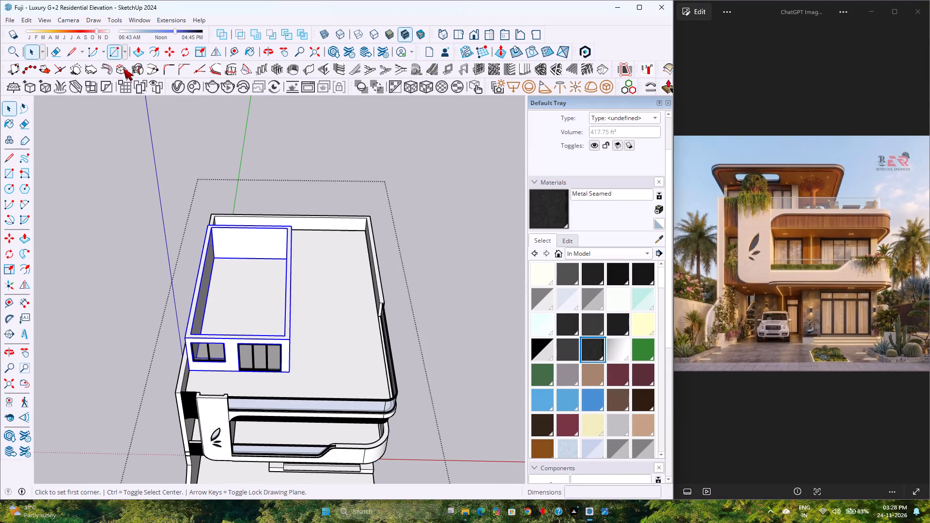
click(207, 223)
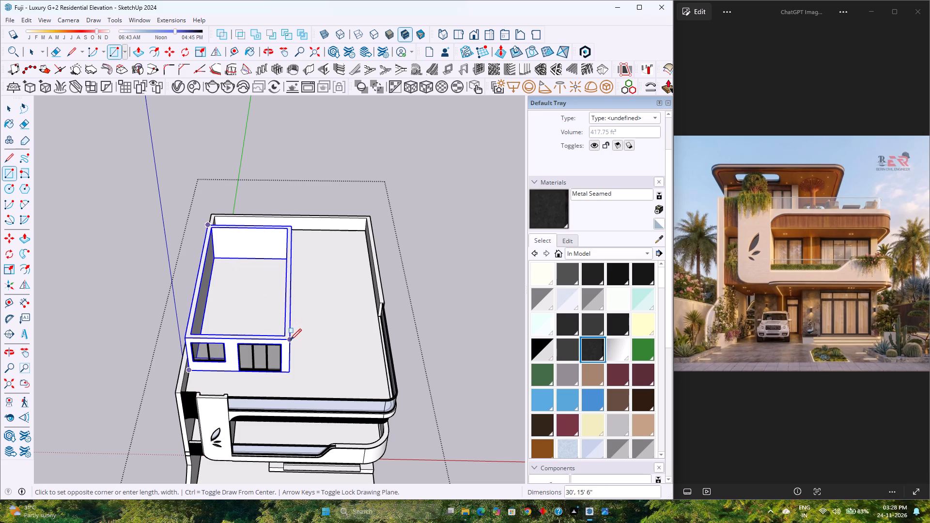
click(291, 340)
key(space)
double_click(257, 300)
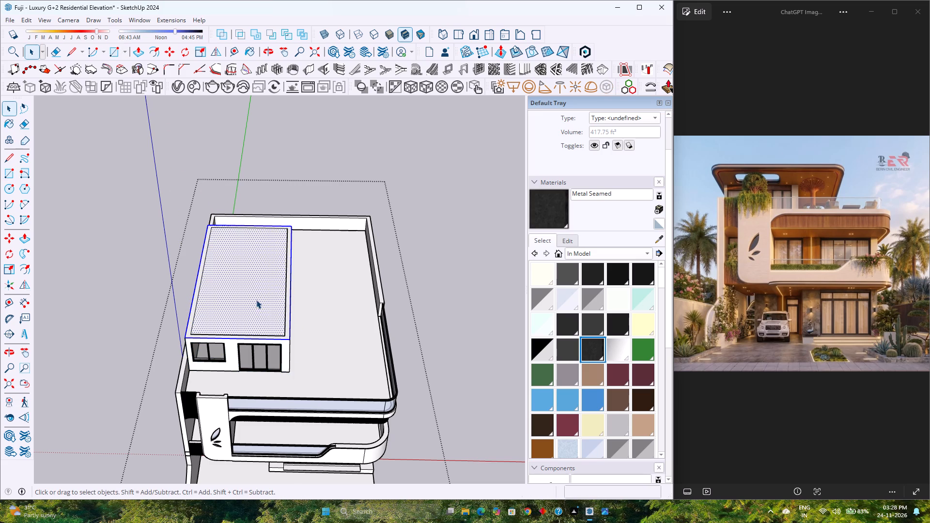
right_click(256, 300)
click(283, 109)
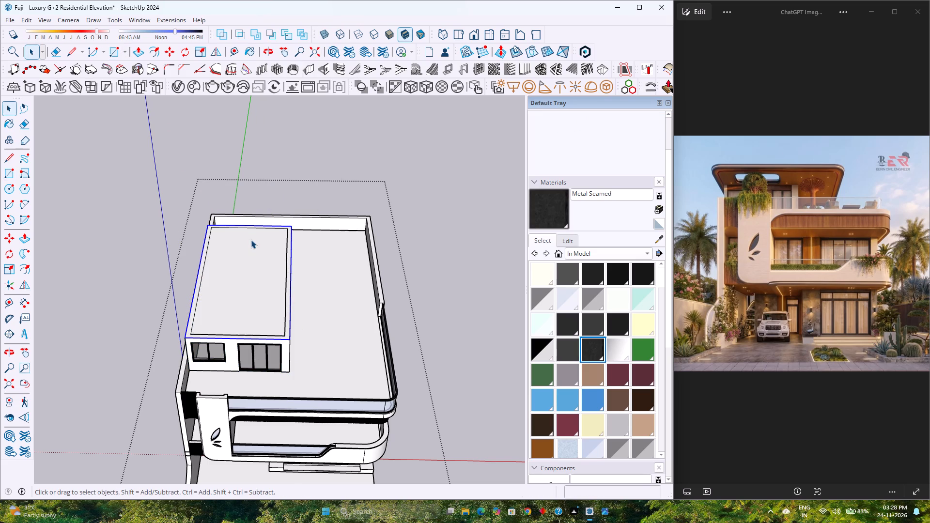
Inside the new roof group, extrude the rectangle upward 2" into a thin slab.
double_click(251, 240)
click(138, 50)
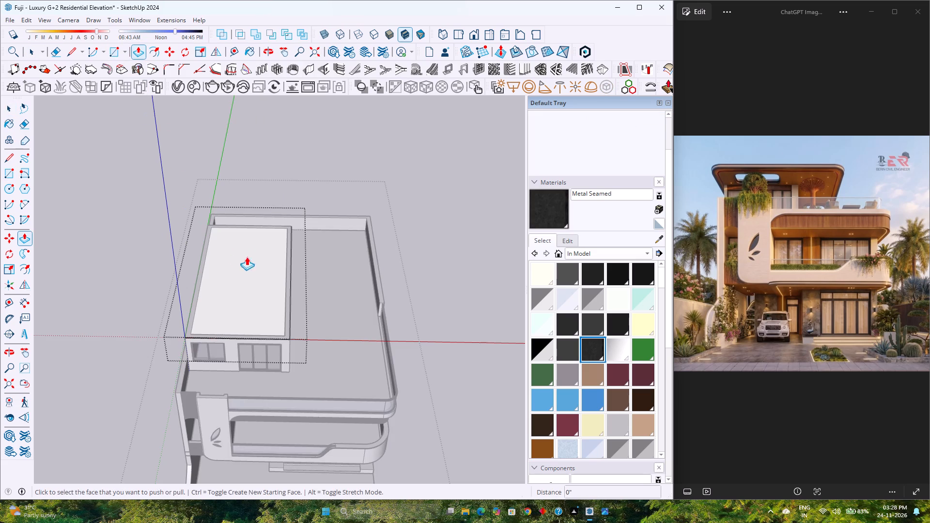
click(251, 257)
key(Escape)
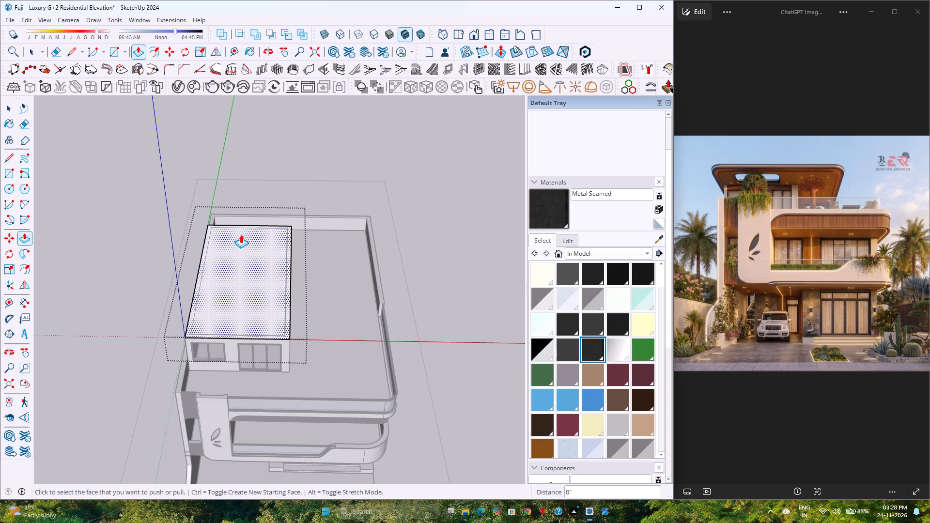
key(ctrl+z)
click(248, 257)
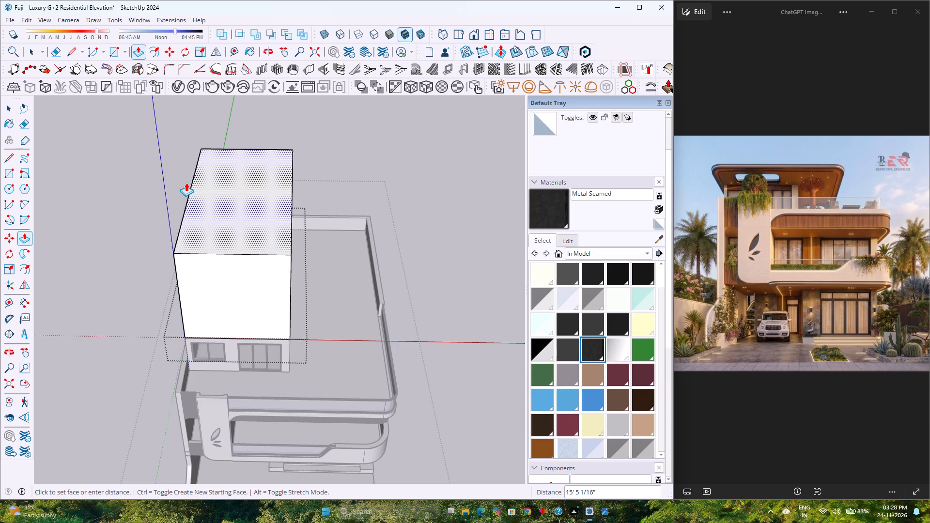
key(1)
key(BackSpace)
key(2)
key(Return)
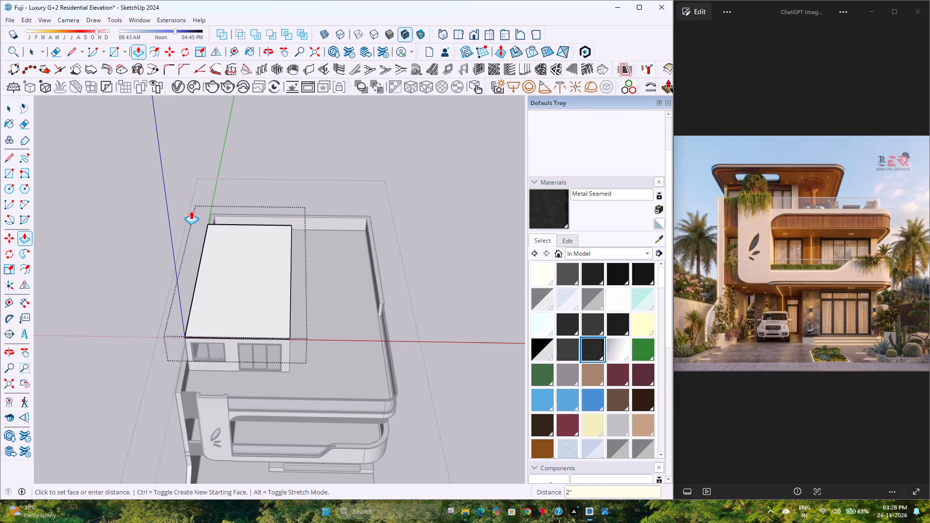
Extend the roof slab's front face 8' forward as an overhang above the rooftop room's window and door.
scroll(266, 343, up, 2)
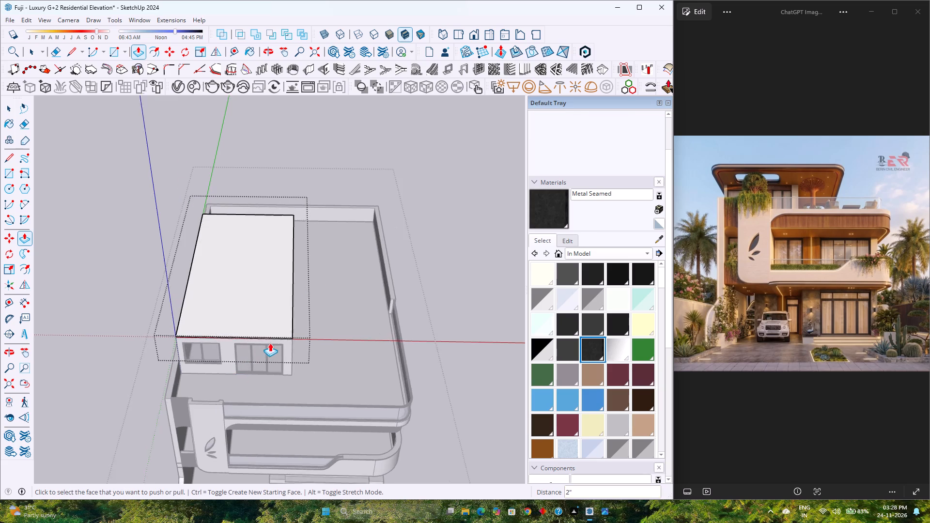
scroll(270, 343, up, 13)
middle_drag(282, 334, 220, 220)
scroll(292, 359, up, 3)
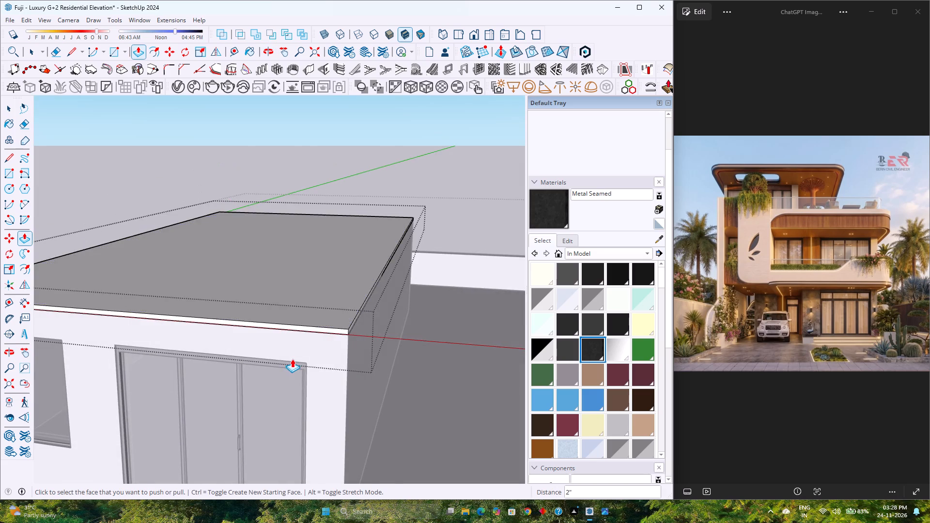
scroll(292, 359, up, 1)
click(323, 311)
scroll(323, 311, down, 8)
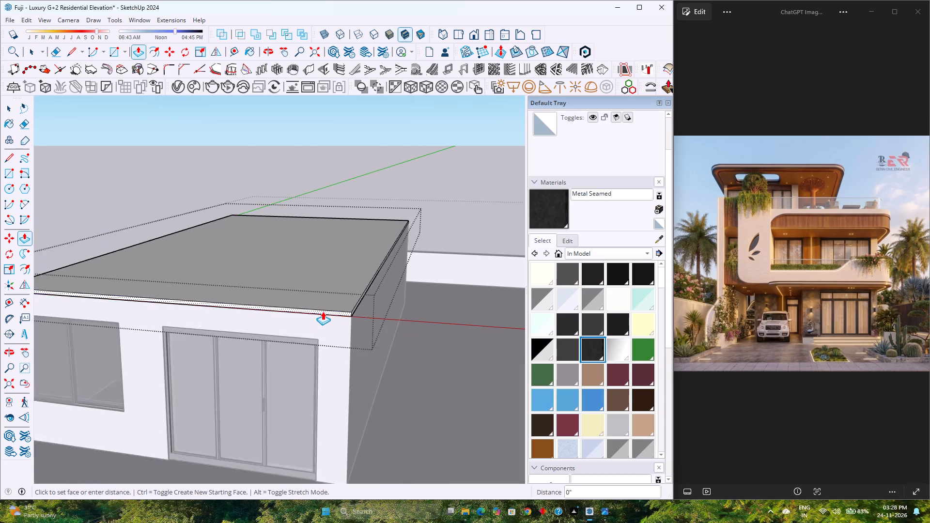
scroll(323, 311, down, 6)
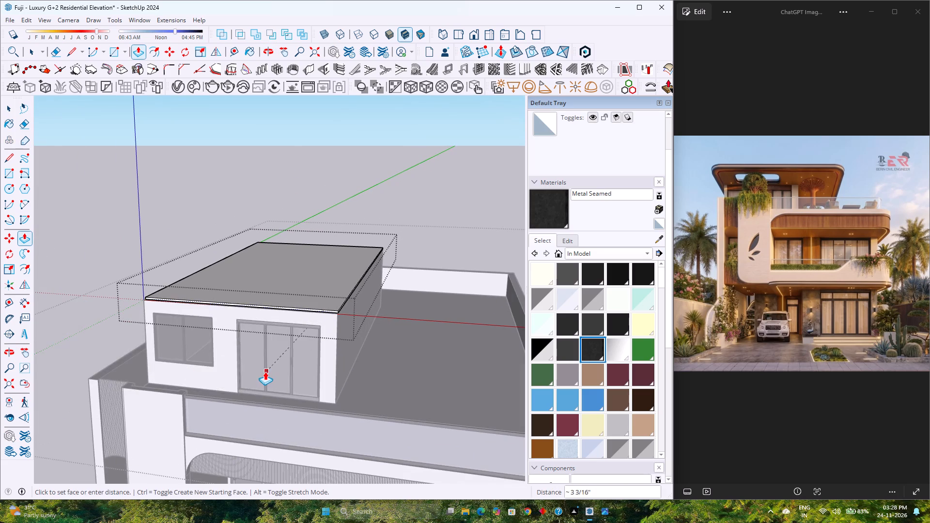
click(165, 391)
Extend the roof slab's right side face outward by the same 8' over the open terrace.
middle_drag(162, 391, 201, 343)
scroll(202, 343, down, 3)
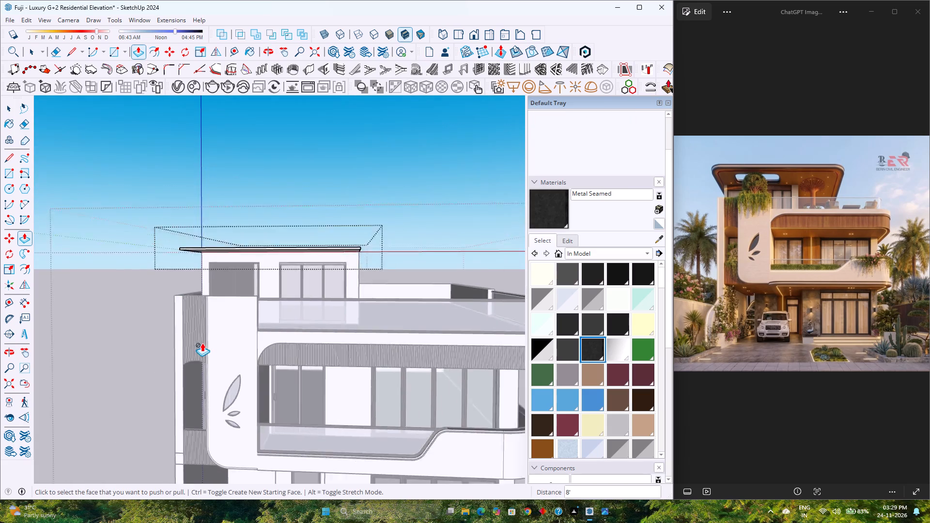
scroll(202, 343, down, 1)
middle_drag(226, 336, 191, 416)
middle_click(193, 420)
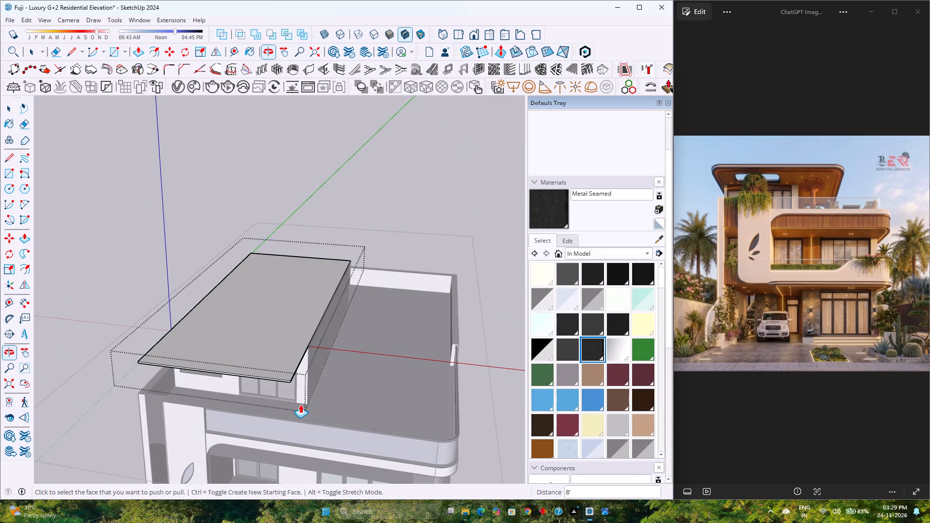
scroll(300, 404, up, 5)
scroll(278, 356, up, 9)
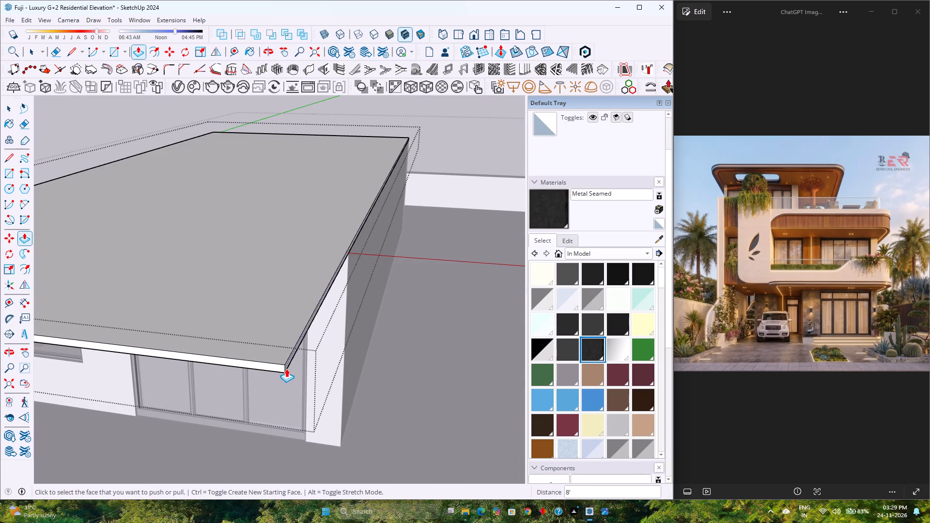
double_click(286, 368)
Extend the roof slab's left side face outward 9" past the rooftop room's wall.
scroll(286, 368, down, 3)
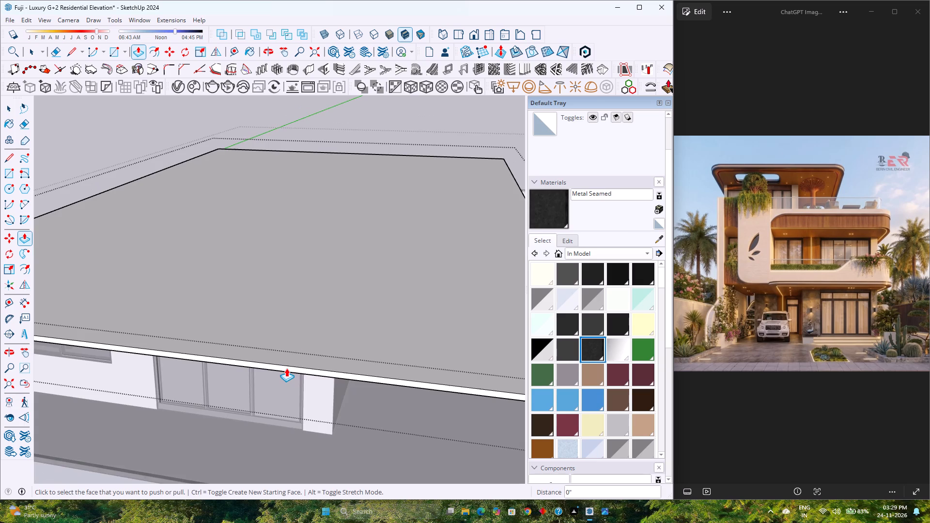
middle_drag(286, 368, 344, 332)
scroll(344, 332, down, 8)
middle_drag(288, 364, 284, 313)
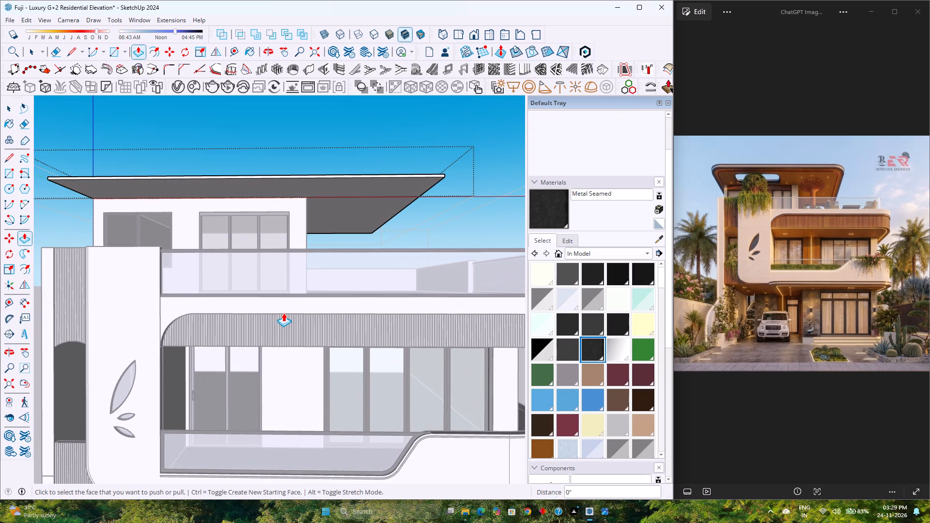
scroll(254, 275, down, 4)
middle_drag(177, 274, 181, 273)
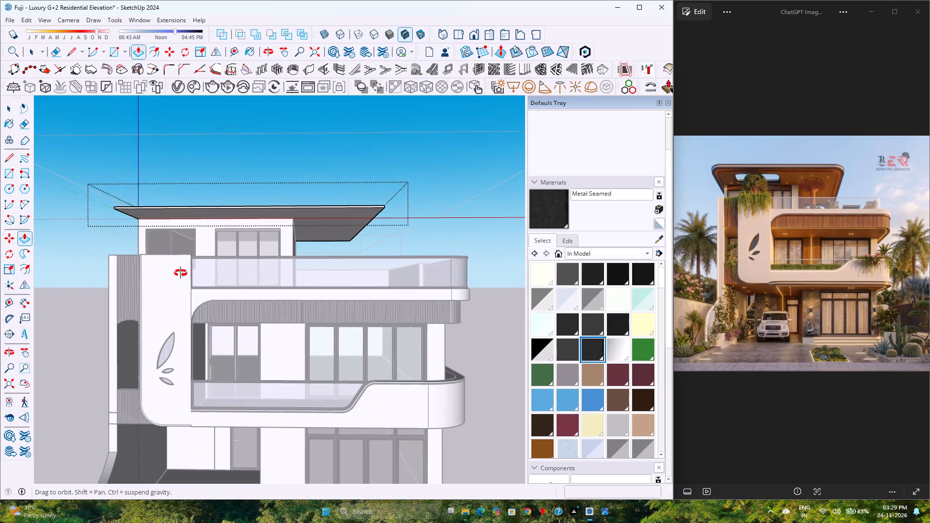
middle_drag(181, 273, 306, 308)
scroll(299, 267, up, 9)
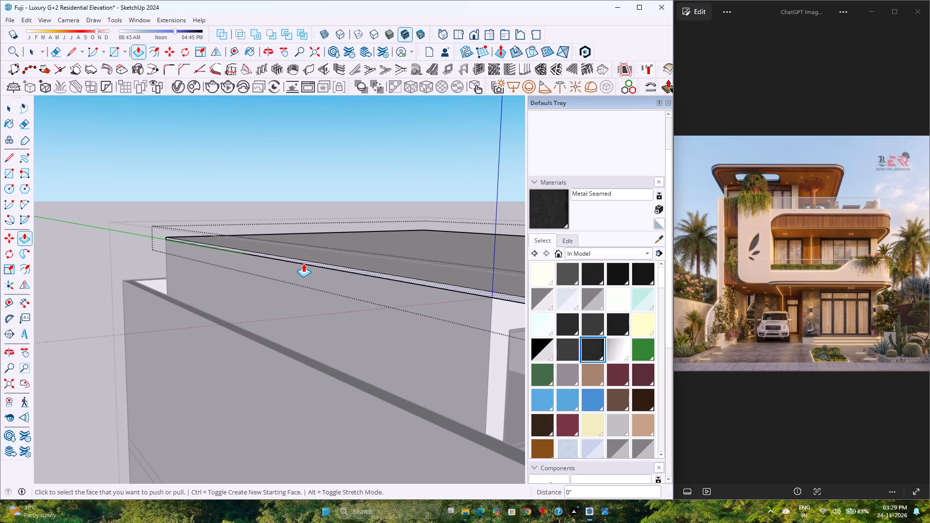
click(303, 262)
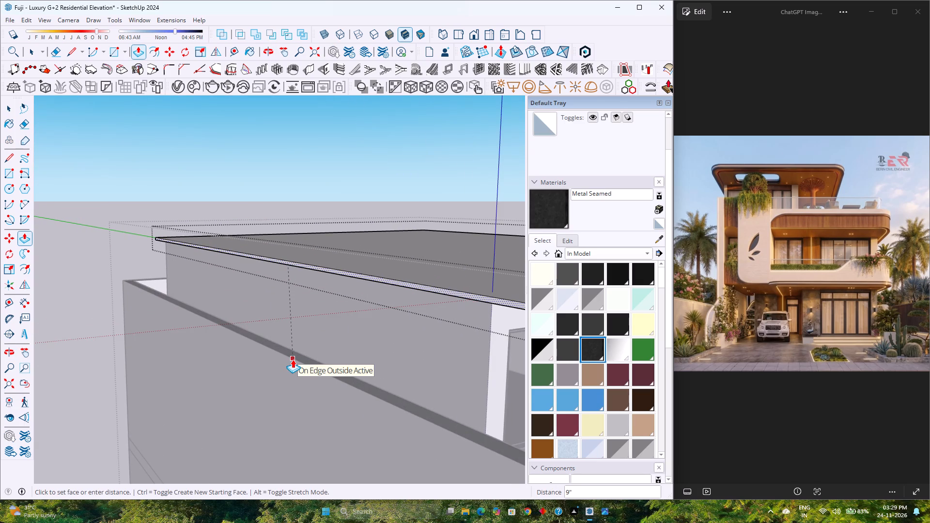
click(293, 359)
Place a guide line on the roof slab's top, 2'6" in from its front edge.
scroll(284, 355, down, 2)
middle_drag(276, 354, 157, 311)
scroll(154, 305, down, 16)
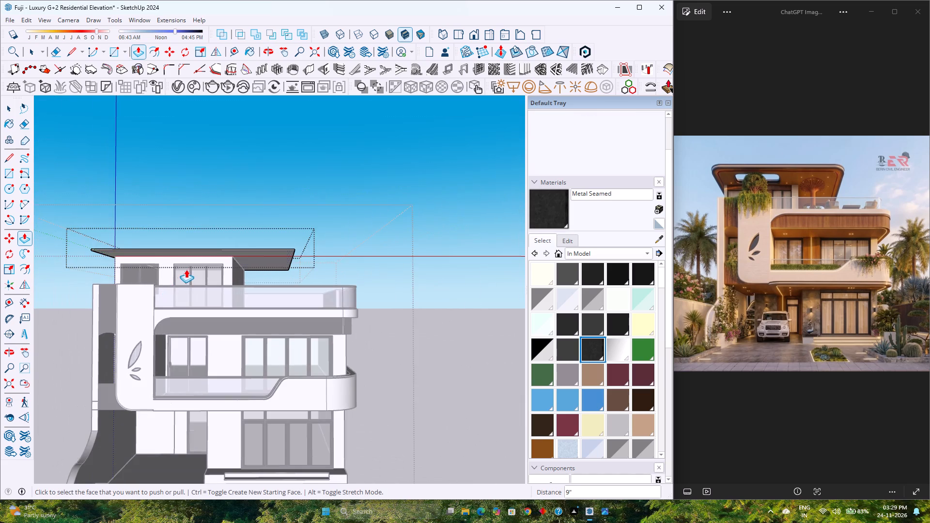
middle_drag(189, 267, 217, 391)
middle_click(217, 391)
scroll(215, 391, down, 5)
scroll(219, 338, up, 4)
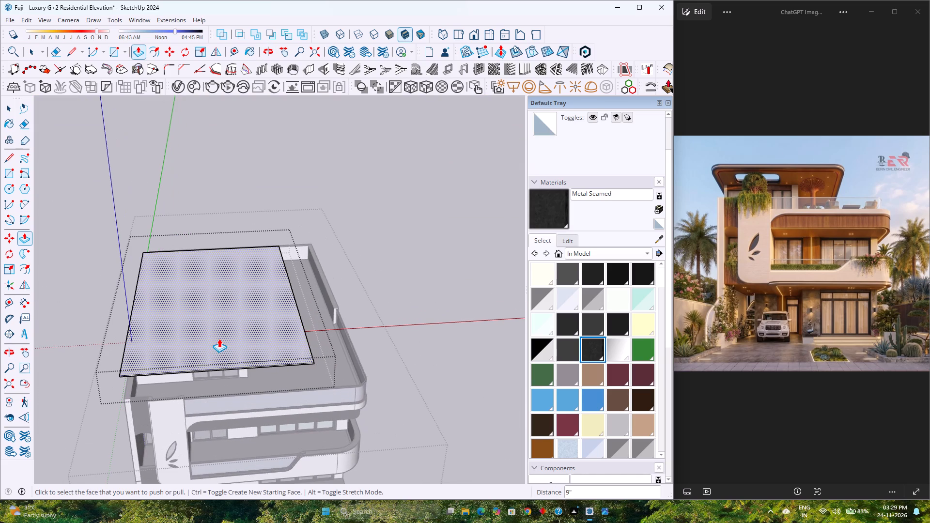
click(238, 53)
scroll(280, 211, down, 6)
middle_drag(251, 258, 168, 330)
middle_click(168, 330)
scroll(159, 316, up, 10)
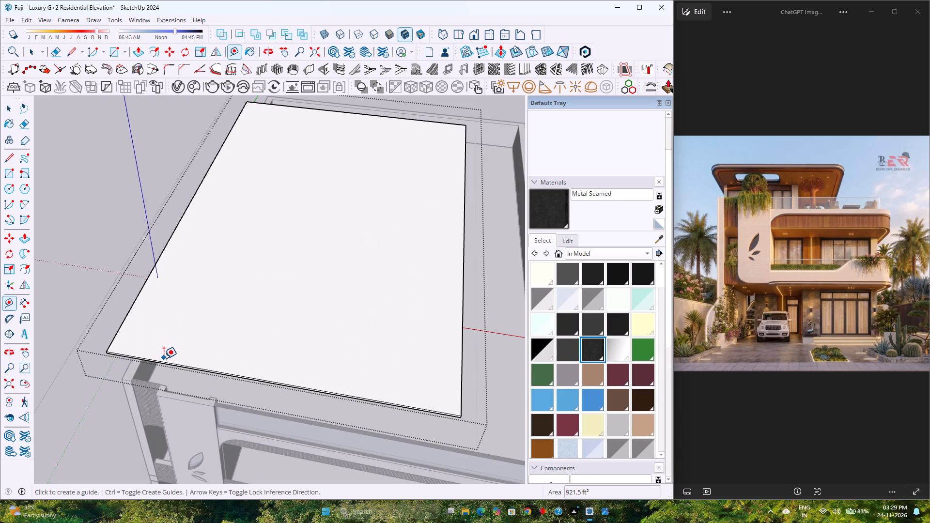
click(164, 359)
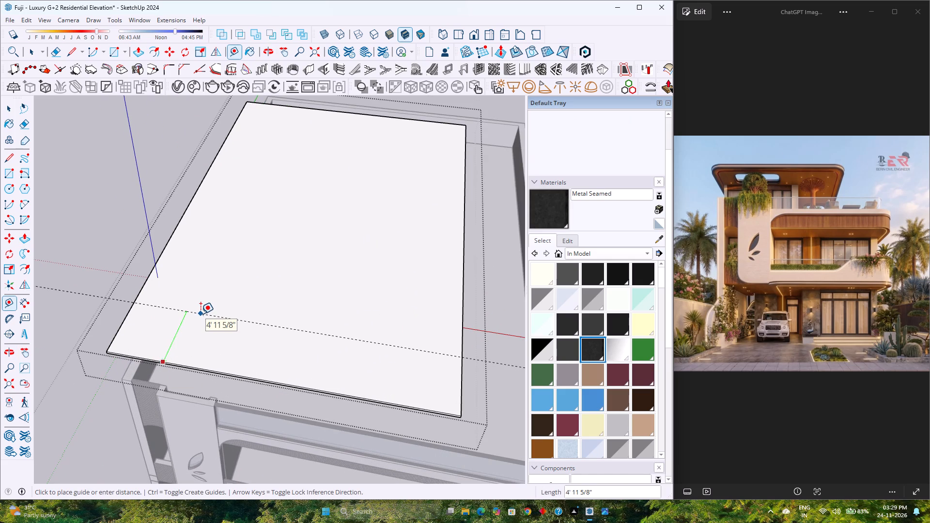
text(2'6)
key(Return)
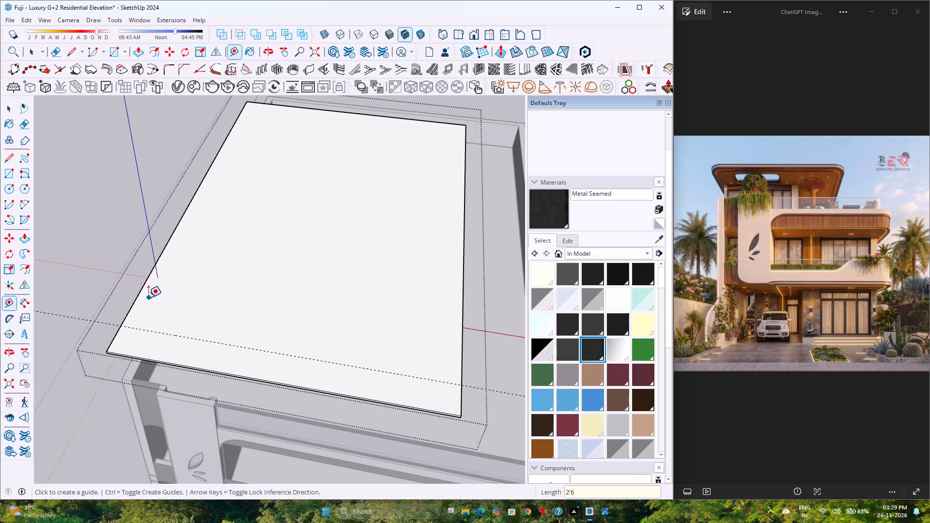
Place a guide line on the roof slab's top, 2'6" in from its left edge.
click(136, 299)
key(2)
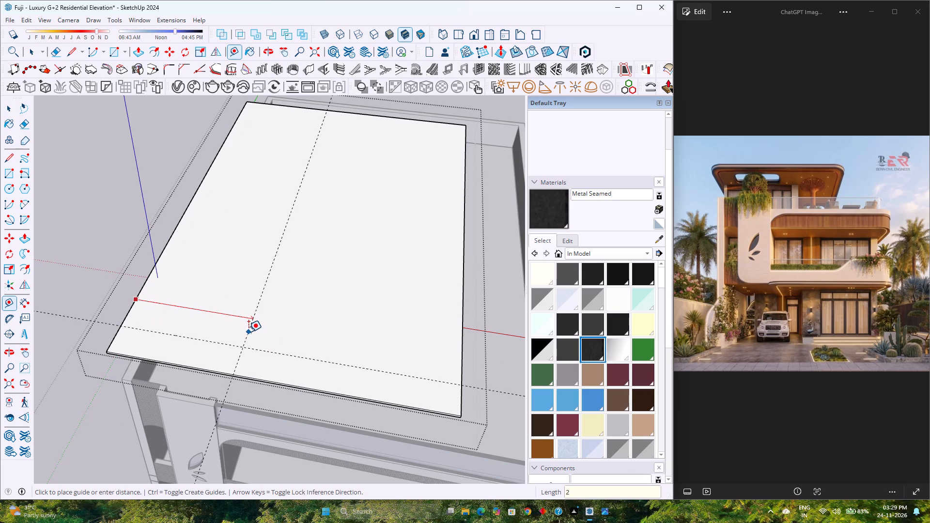
key(apostrophe)
key(6)
key(Return)
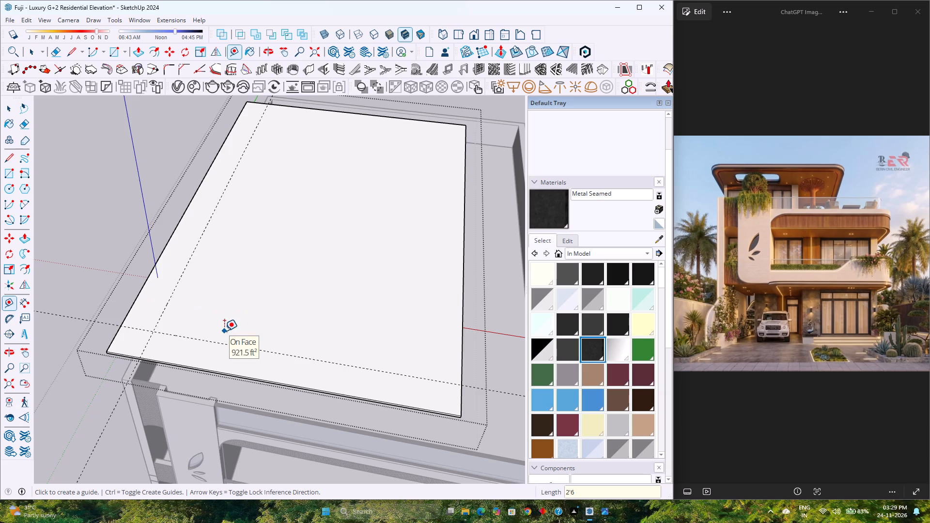
Place a guide line on the roof slab's top, 2'6" in from its right edge.
click(461, 332)
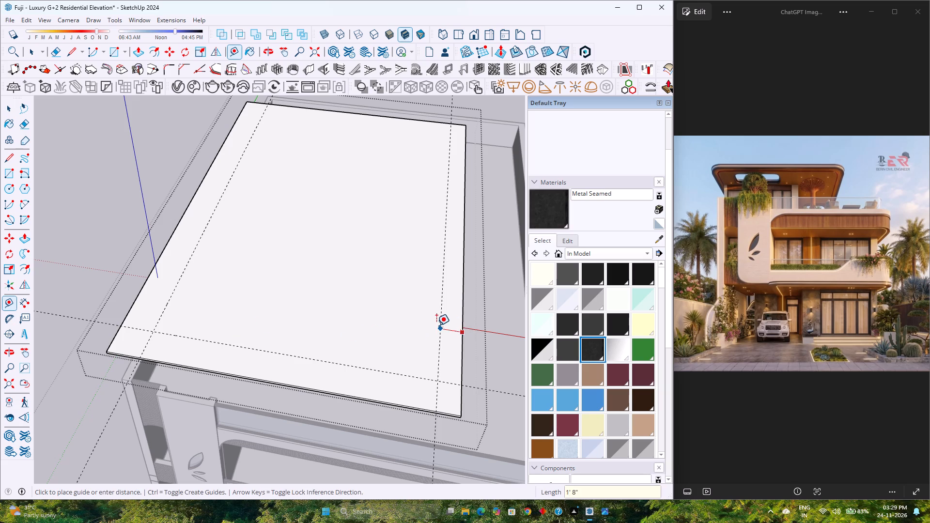
text(2'6)
key(Return)
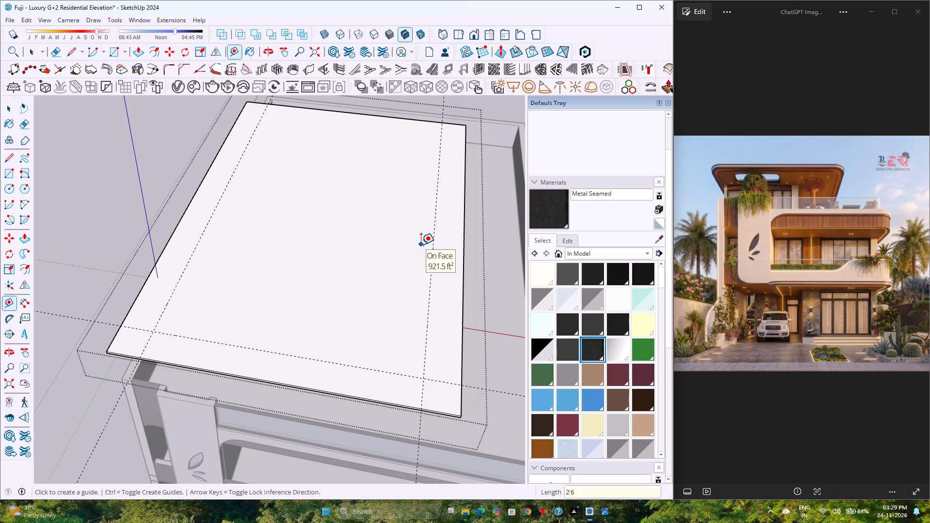
Draw tangent arcs across the roof slab's front-left and front-right corners, ending where the guide lines meet the slab edges.
key(a)
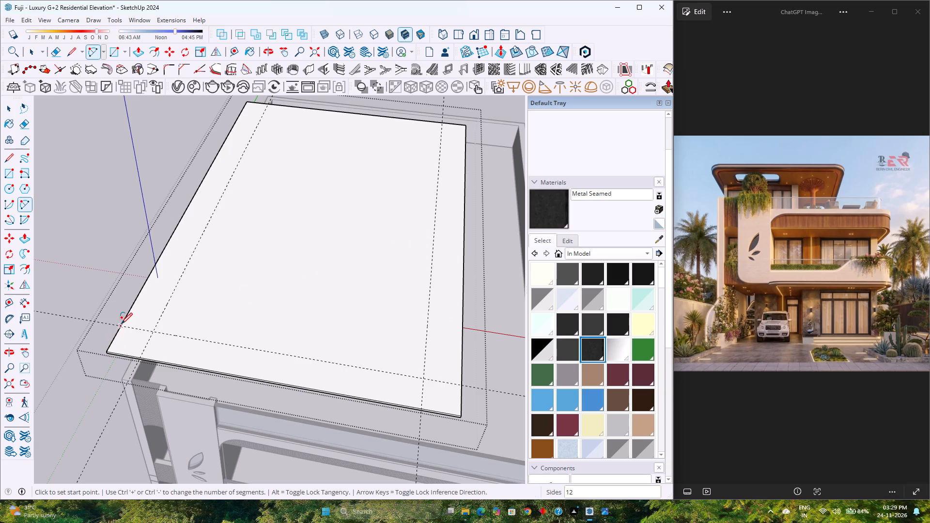
click(121, 324)
double_click(141, 355)
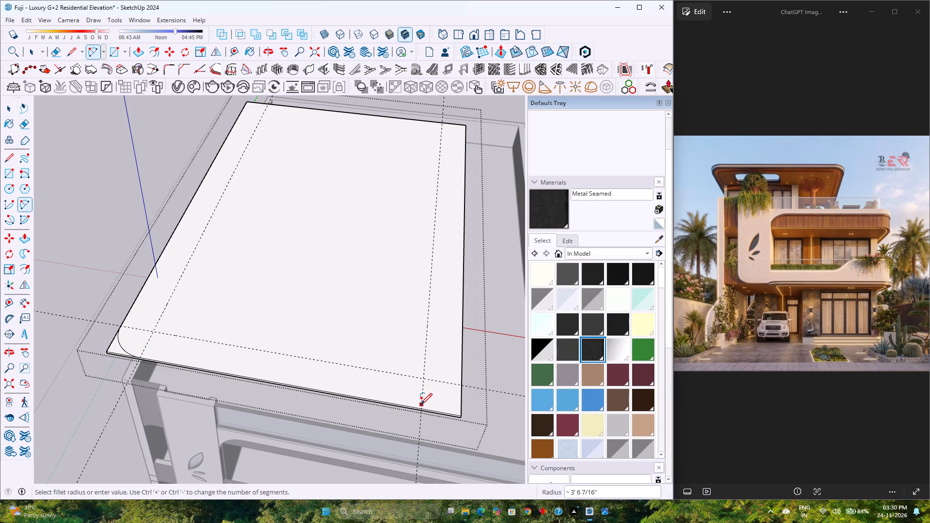
click(460, 383)
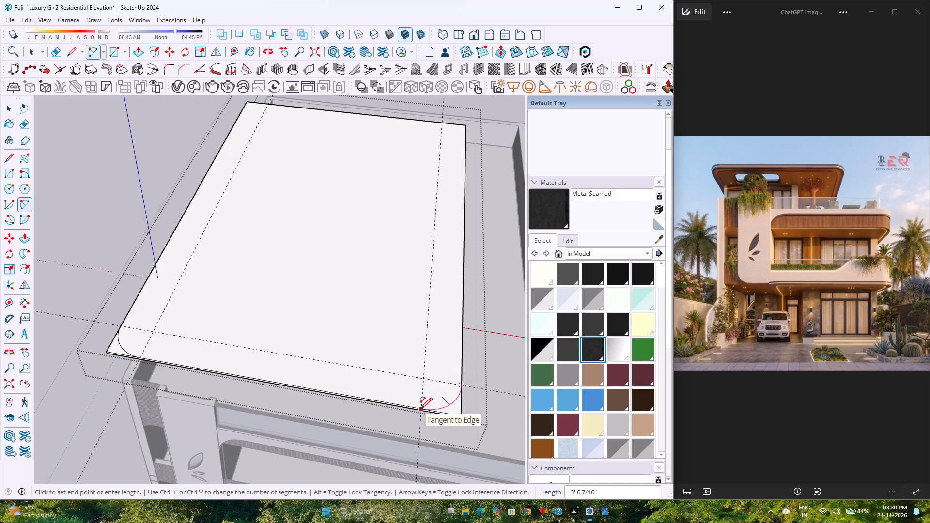
double_click(421, 409)
Set the front-right corner arc to 120 segments.
scroll(449, 412, up, 13)
scroll(443, 401, down, 1)
scroll(443, 401, up, 5)
key(space)
click(445, 388)
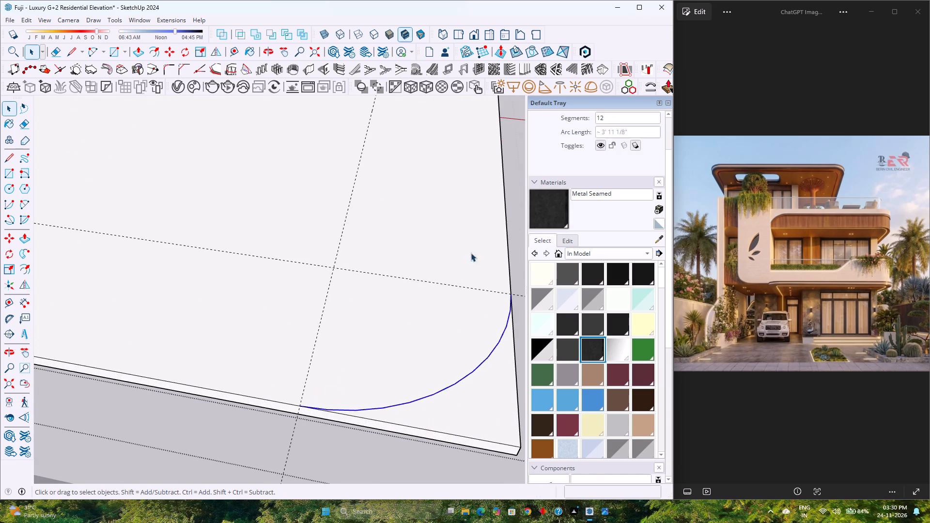
click(606, 116)
key(0)
key(Return)
Set the front-left corner arc to 120 segments.
scroll(394, 293, down, 10)
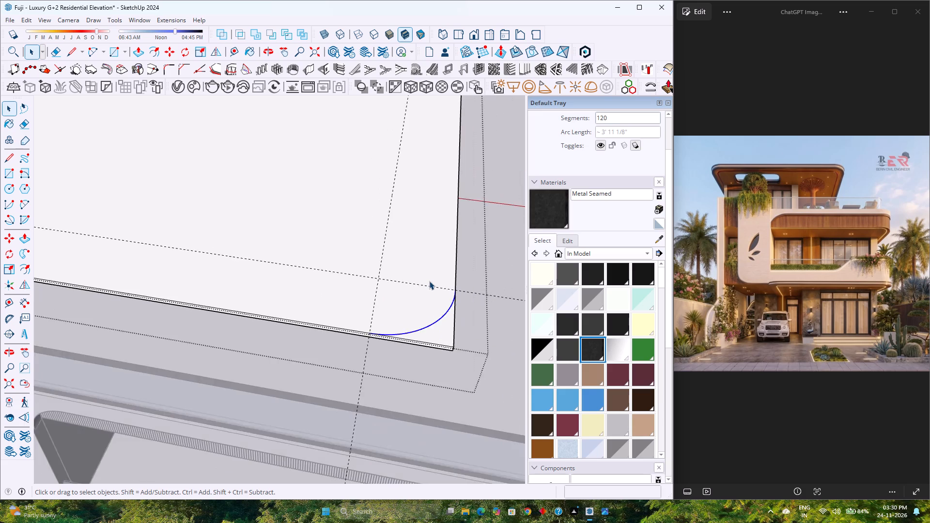
scroll(429, 281, down, 10)
scroll(212, 264, up, 1)
scroll(158, 254, up, 8)
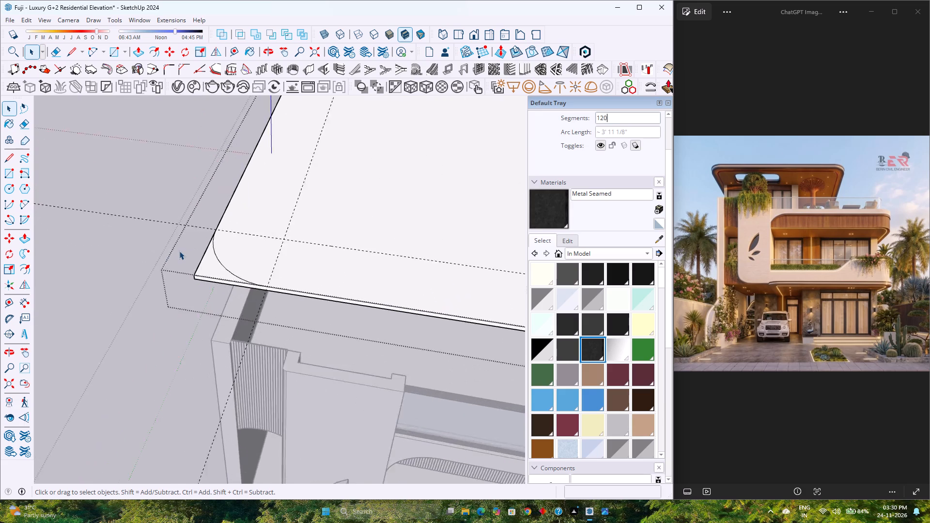
scroll(179, 251, up, 5)
click(254, 265)
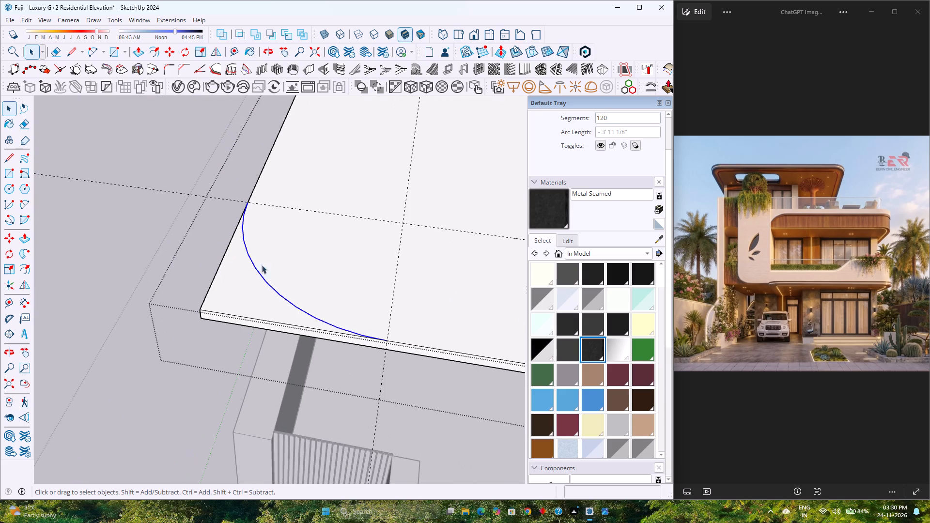
click(643, 122)
key(0)
key(Return)
Push the waste faces outside both corner arcs down 2" through the slab to round its front corners.
key(p)
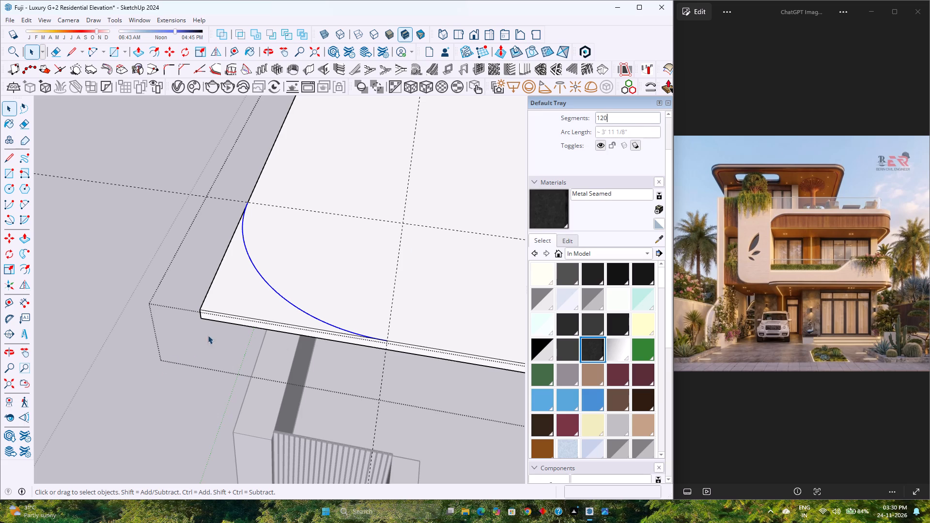
click(130, 51)
click(137, 52)
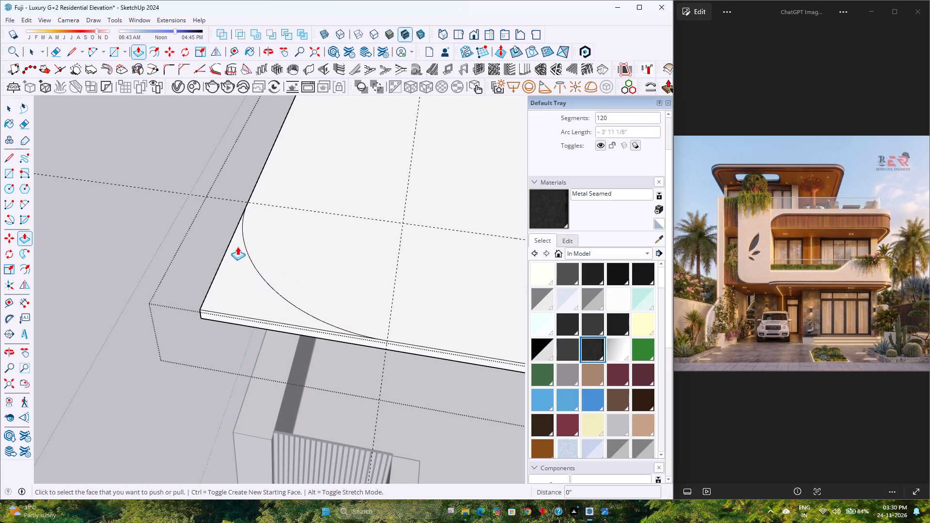
click(249, 287)
click(250, 320)
scroll(104, 302, down, 8)
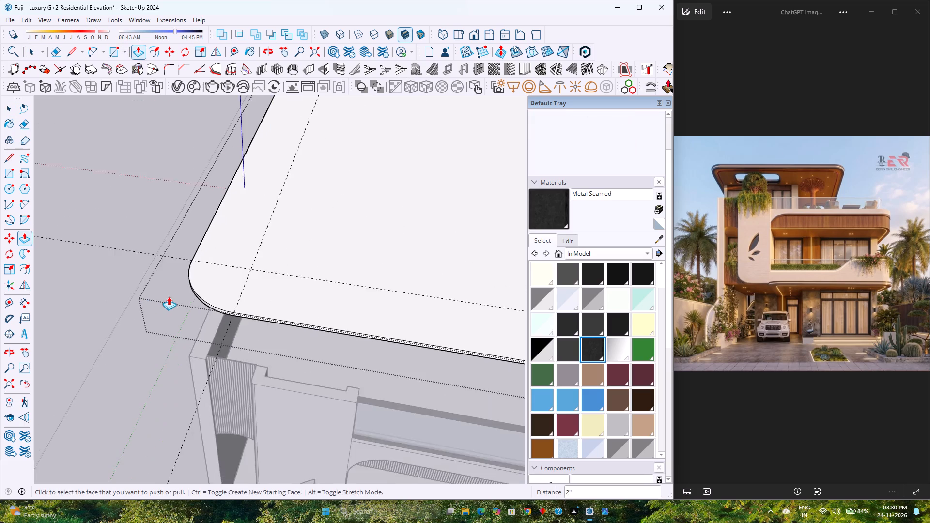
scroll(169, 296, down, 9)
scroll(387, 334, up, 6)
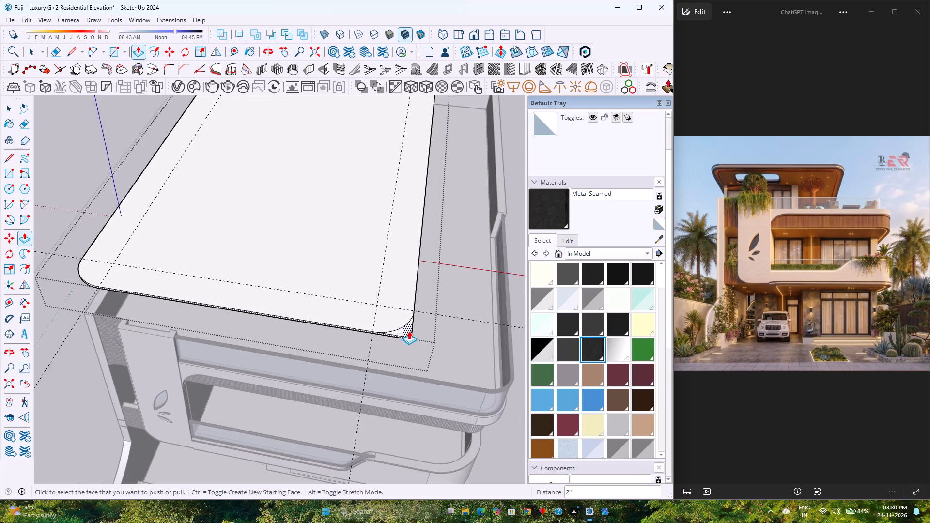
scroll(409, 331, up, 3)
double_click(410, 329)
click(407, 331)
Raise the roof slab's top face by 1".
scroll(407, 331, down, 4)
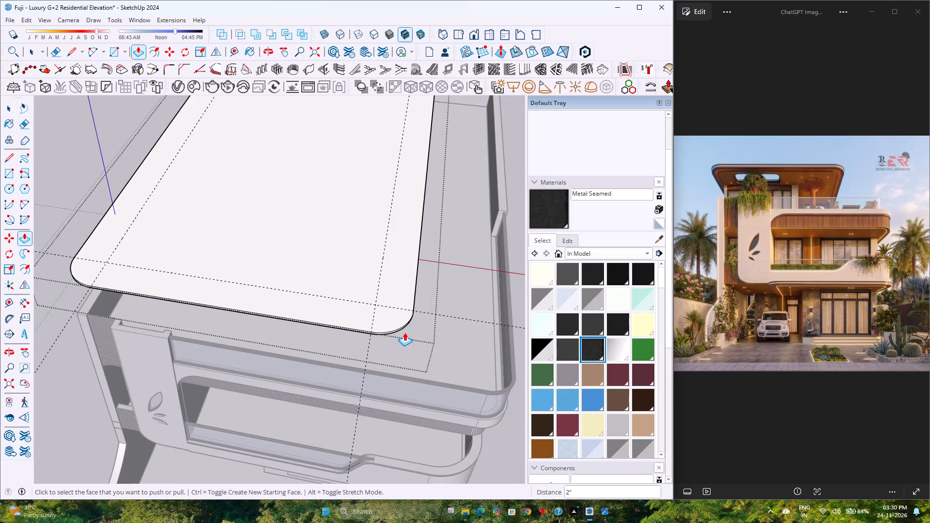
middle_drag(310, 337, 329, 308)
scroll(315, 263, up, 4)
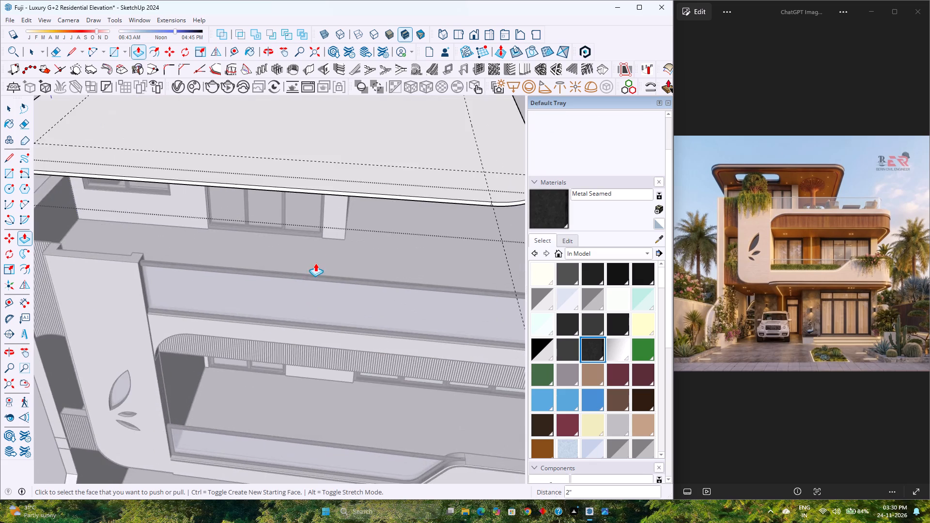
shift+middle_drag(316, 262, 301, 320)
scroll(297, 306, down, 2)
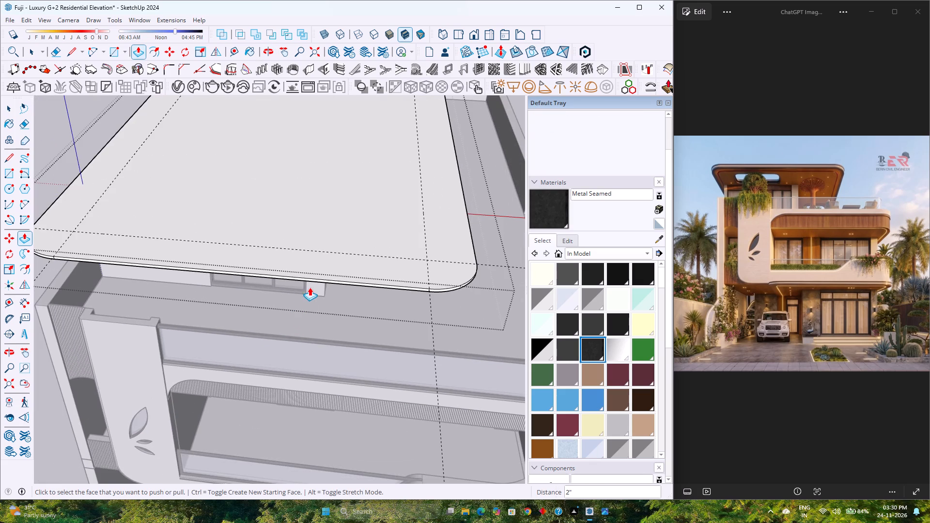
key(p)
click(321, 242)
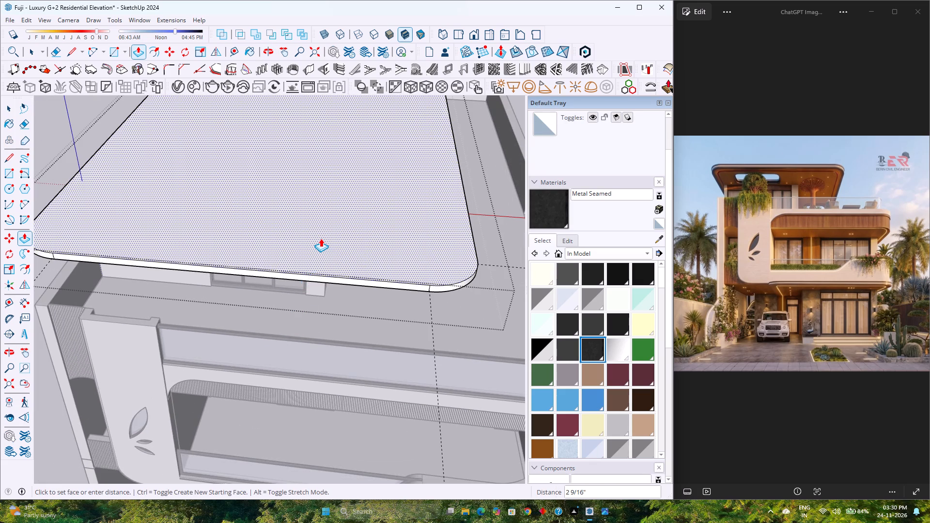
key(1)
key(Return)
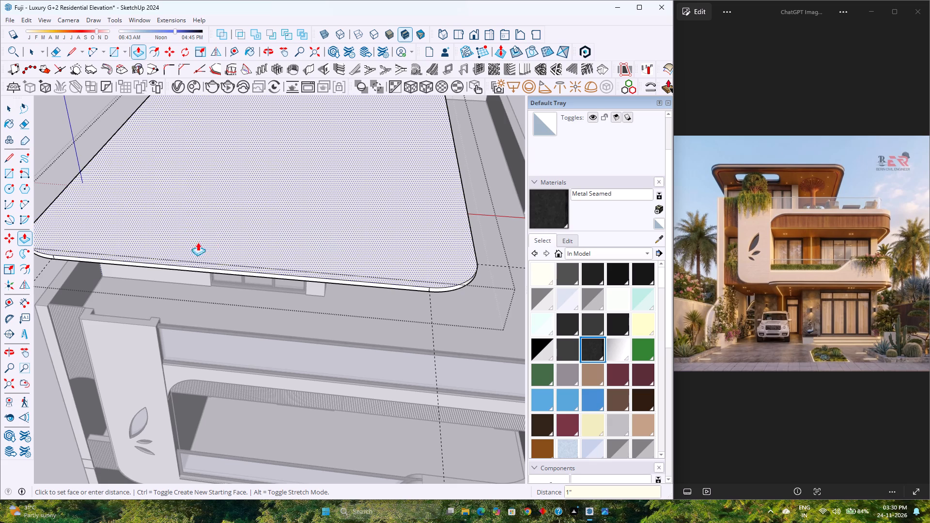
Offset the roof slab's top outline 1" inward and raise the inner face 3" to form a set-back band.
click(152, 55)
click(239, 261)
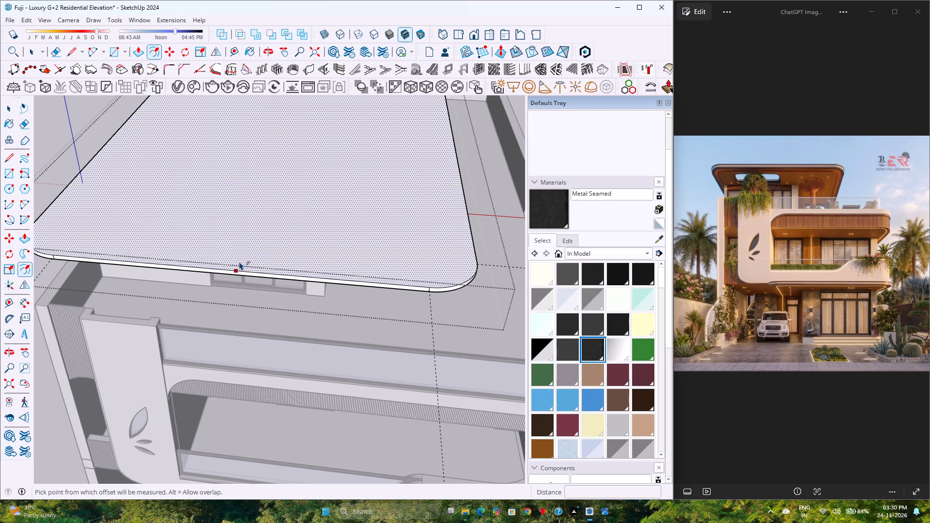
key(1)
key(Return)
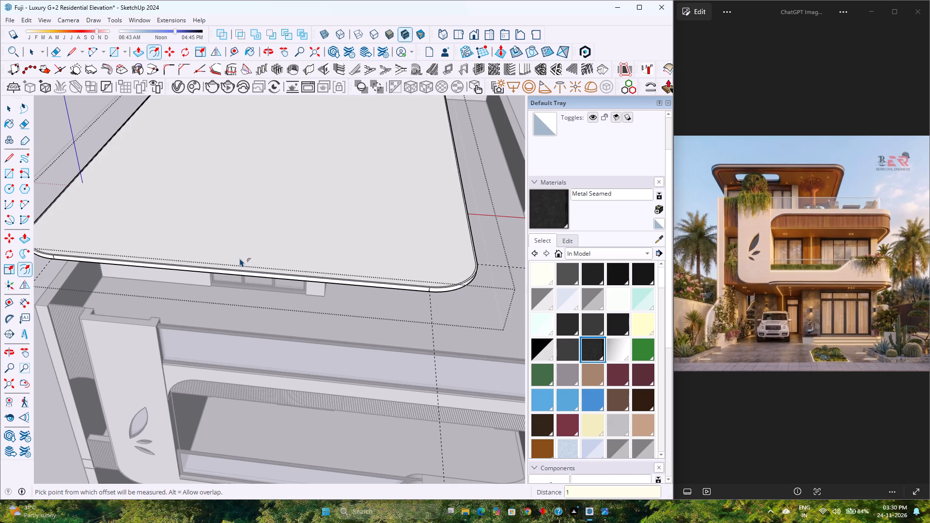
key(p)
click(284, 241)
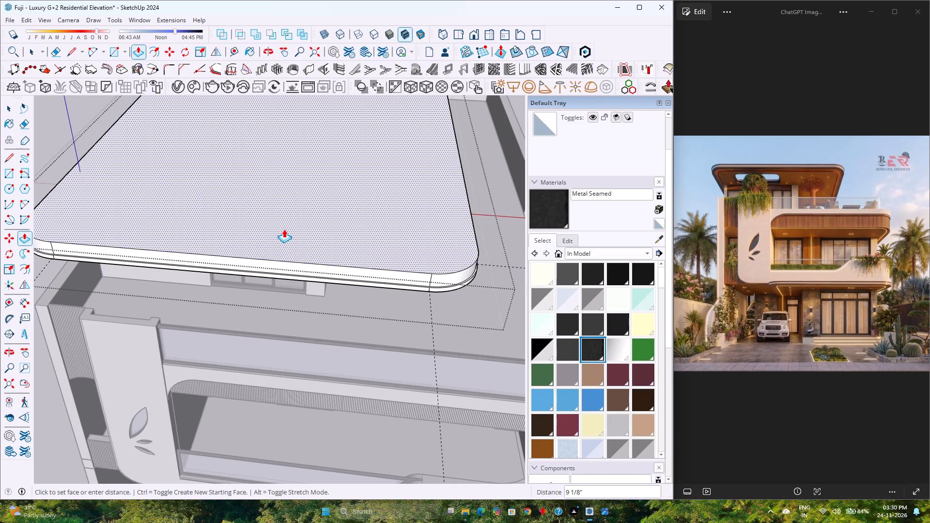
key(3)
key(Return)
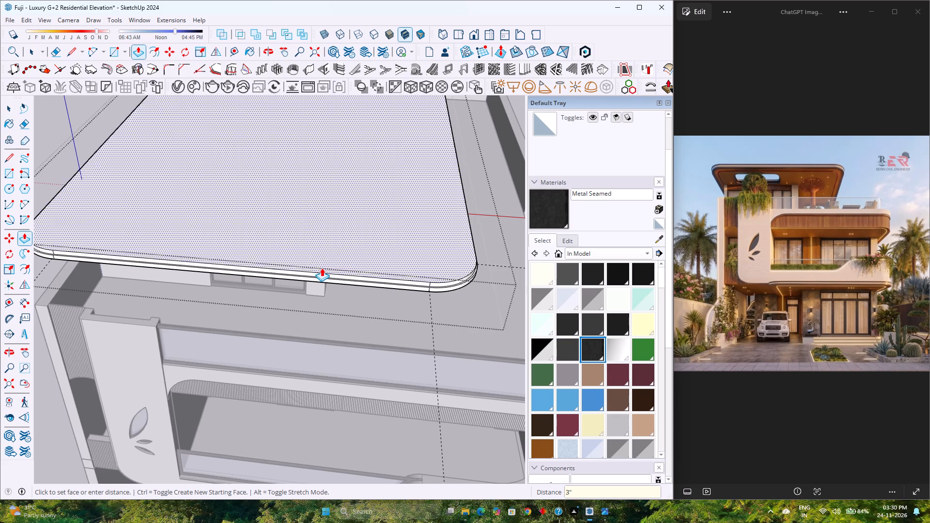
Raise the set-back top face of the roof slab by a further 1".
middle_drag(308, 237, 313, 175)
scroll(331, 229, up, 2)
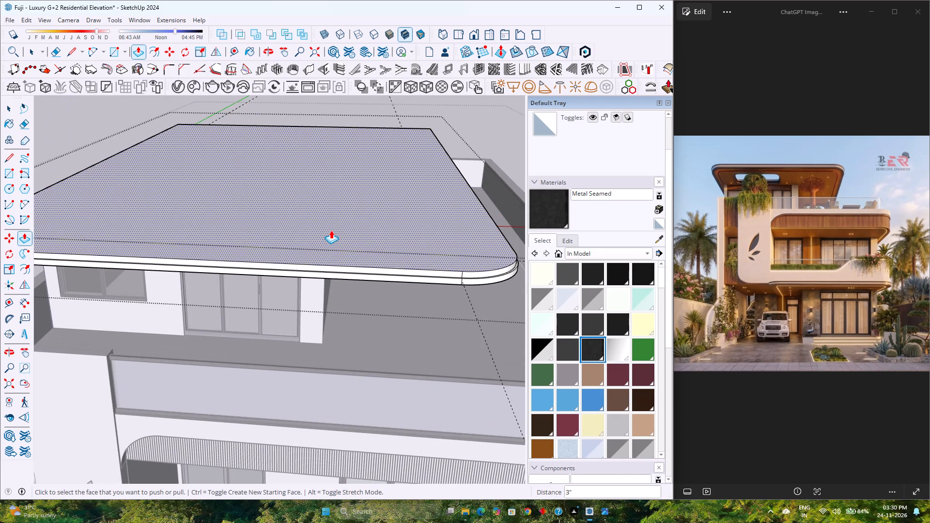
click(331, 229)
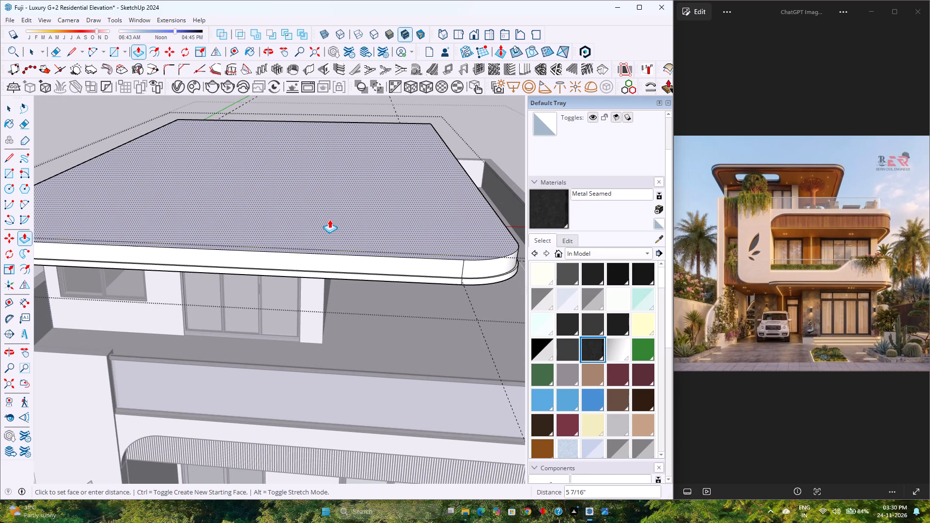
key(1)
key(Return)
Offset the outline of the raised top face outward by 1".
scroll(333, 231, up, 2)
middle_drag(333, 231, 339, 295)
scroll(337, 284, down, 4)
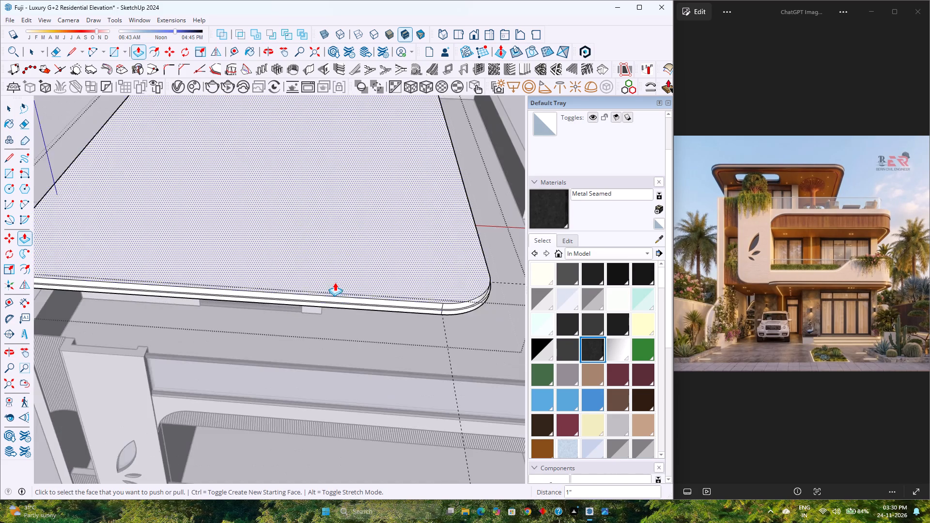
scroll(331, 273, down, 4)
key(space)
click(320, 243)
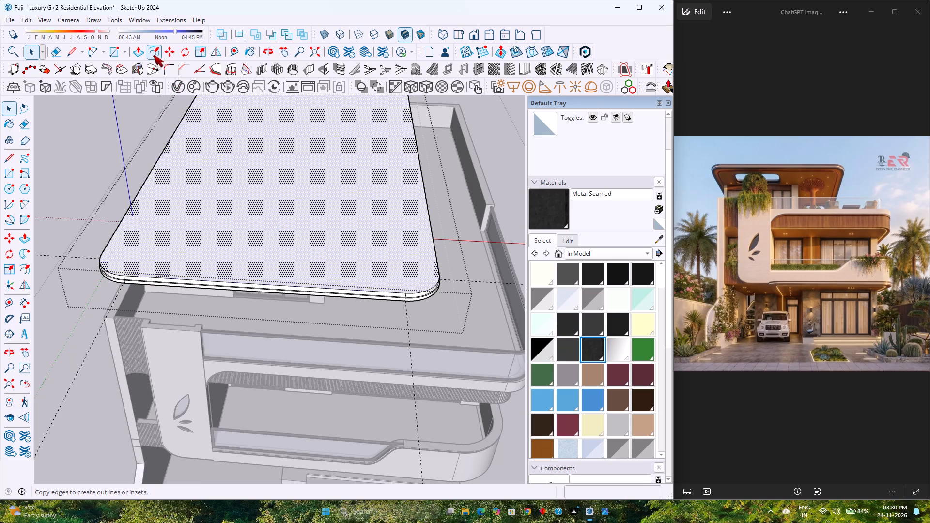
click(153, 53)
click(147, 298)
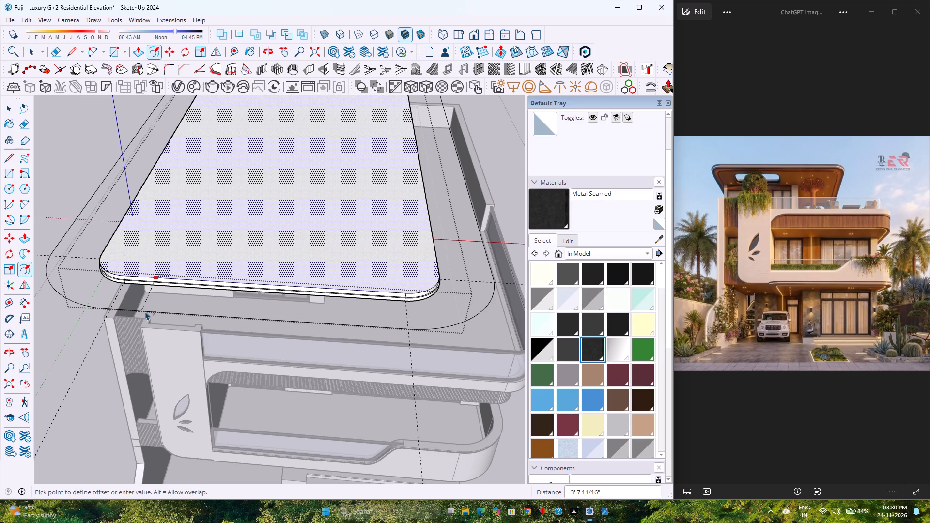
key(1)
key(Return)
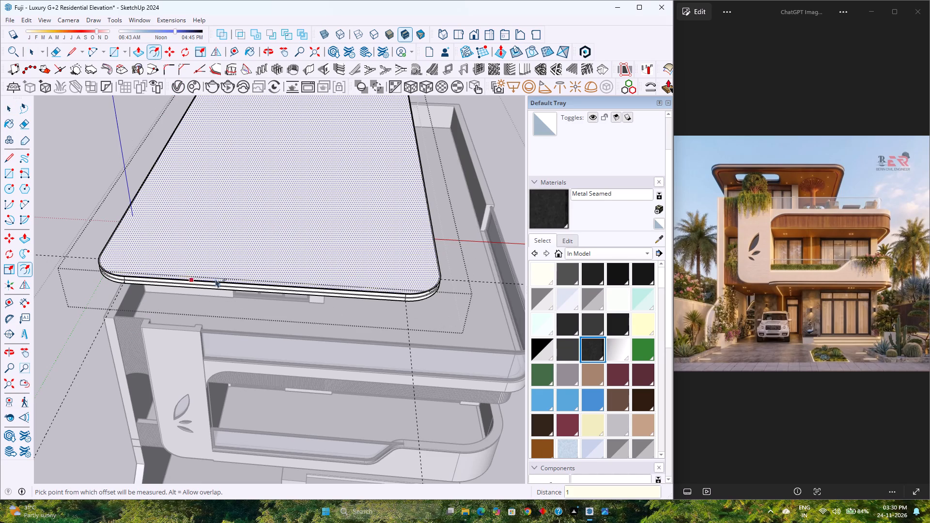
Raise the roof slab's outer rim by 3" and bring the inner top face up by the same amount.
scroll(382, 258, up, 8)
scroll(434, 297, up, 1)
key(p)
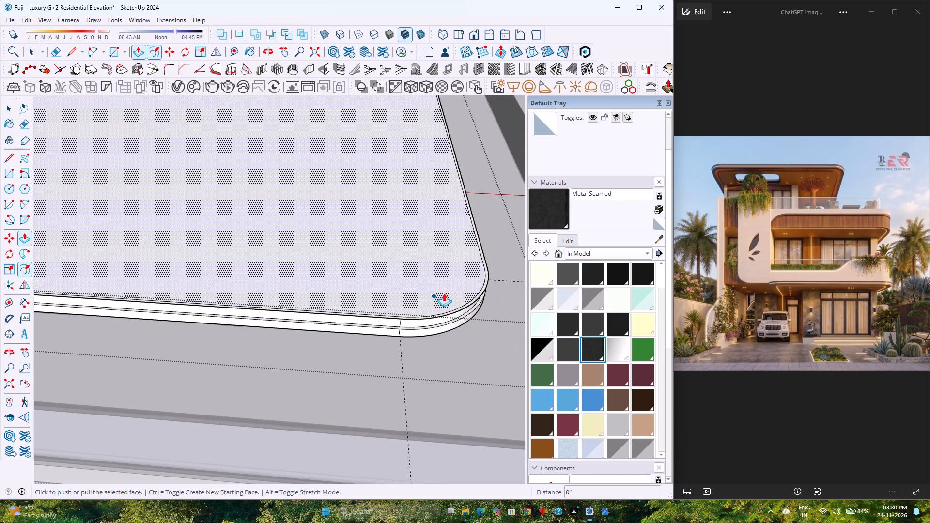
scroll(490, 293, up, 8)
scroll(463, 284, down, 3)
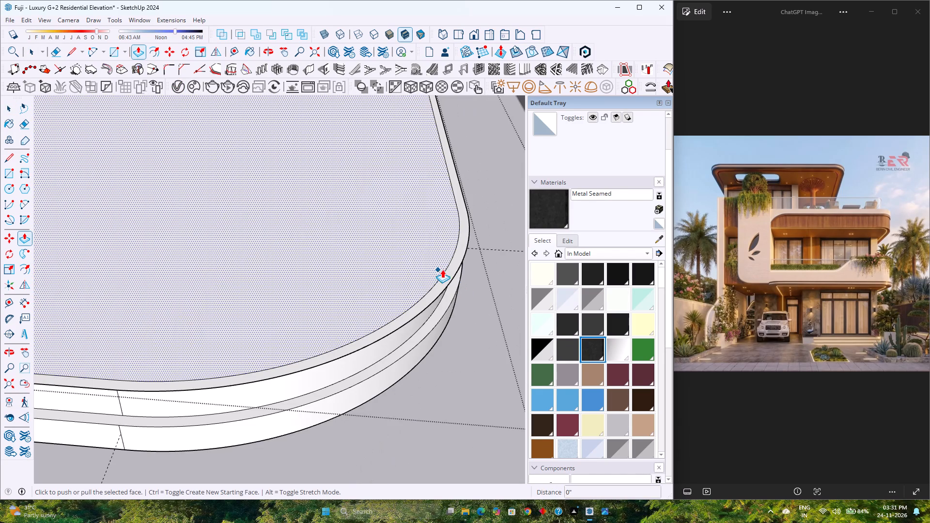
key(Escape)
click(453, 266)
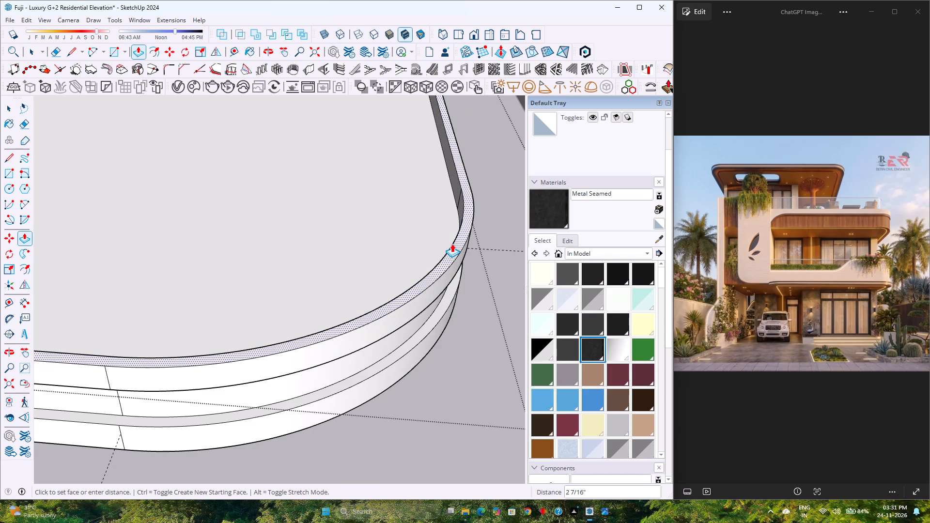
key(3)
key(Return)
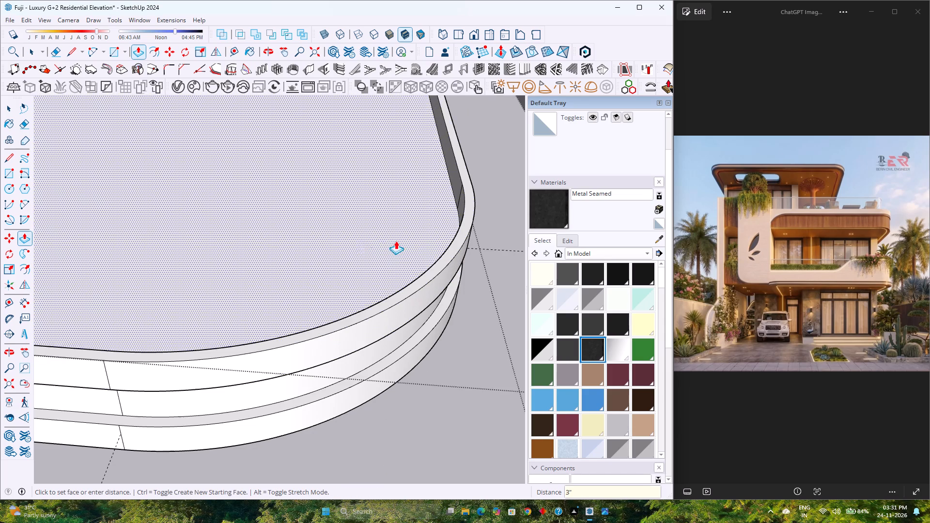
double_click(362, 241)
Erase the leftover inner outline, both the curved corner and the straight edges, from the roof slab's top face.
key(e)
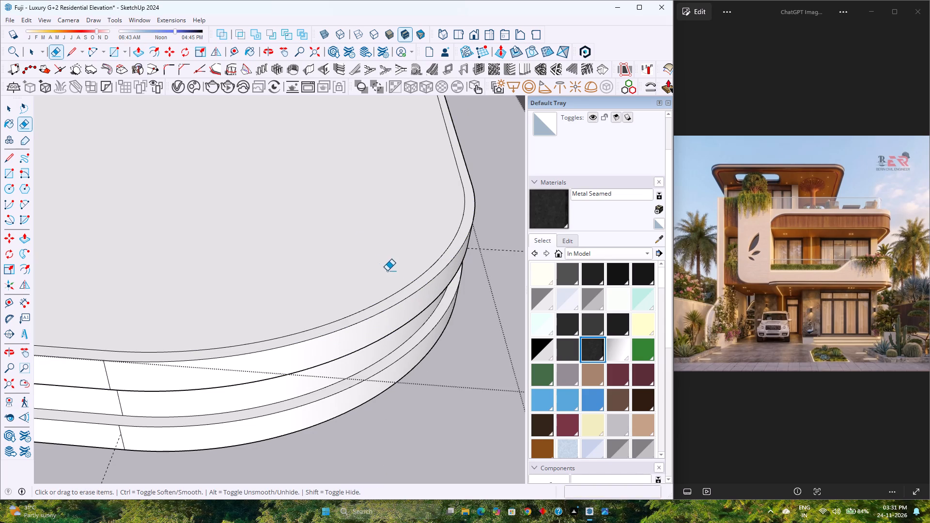
click(399, 288)
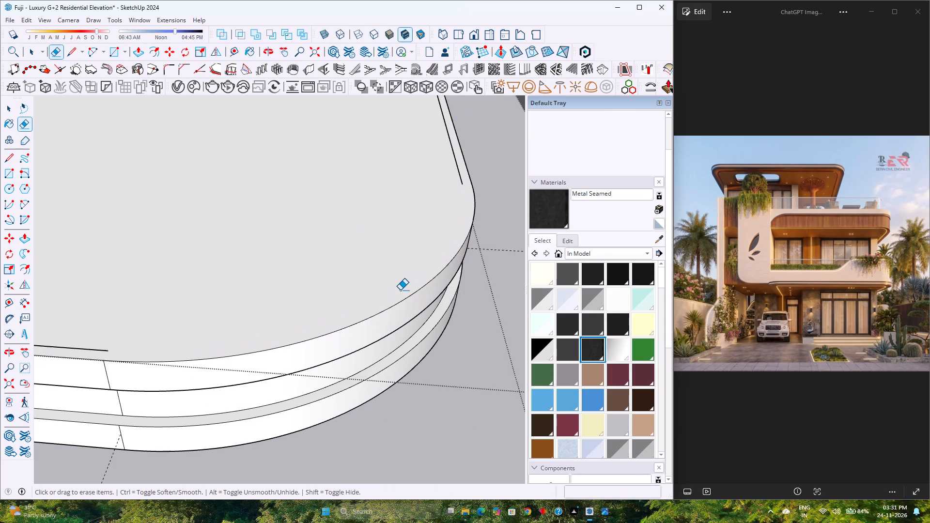
key(space)
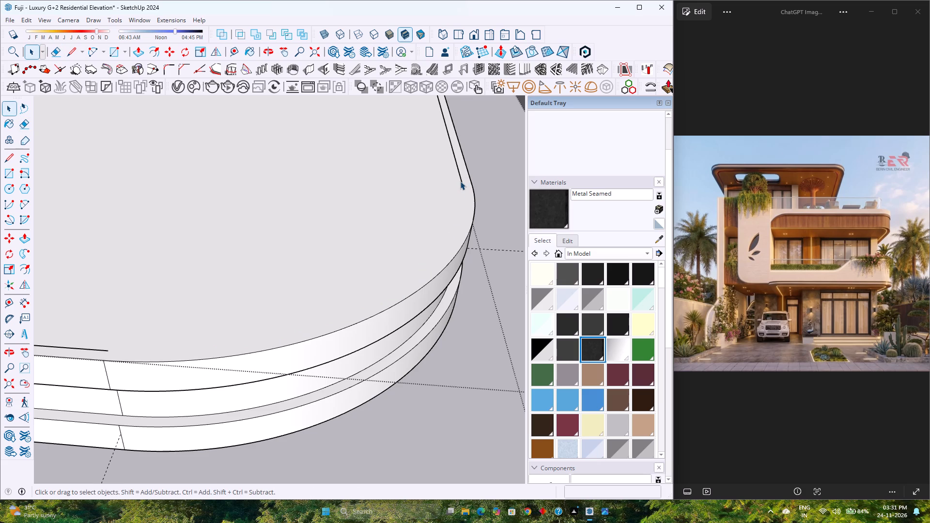
triple_click(461, 181)
double_click(461, 181)
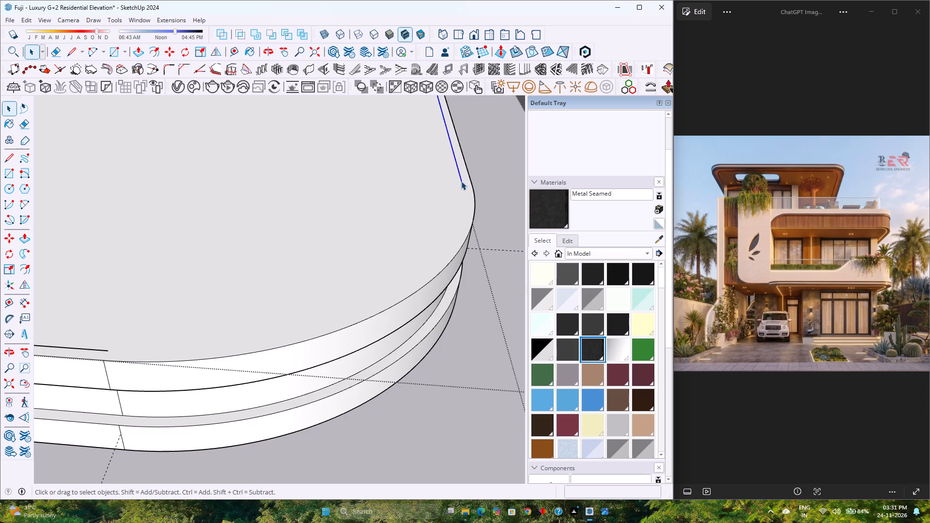
ctrl+click(84, 349)
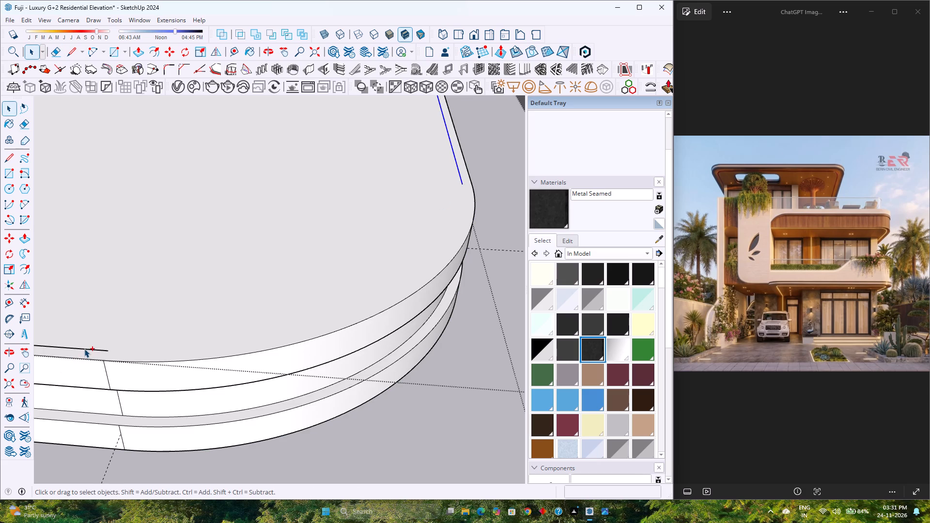
ctrl+double_click(84, 349)
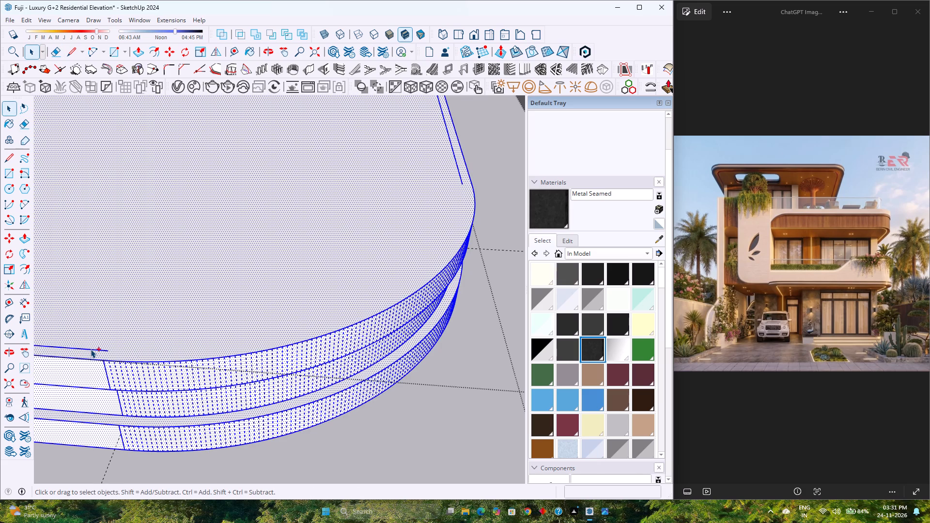
click(91, 349)
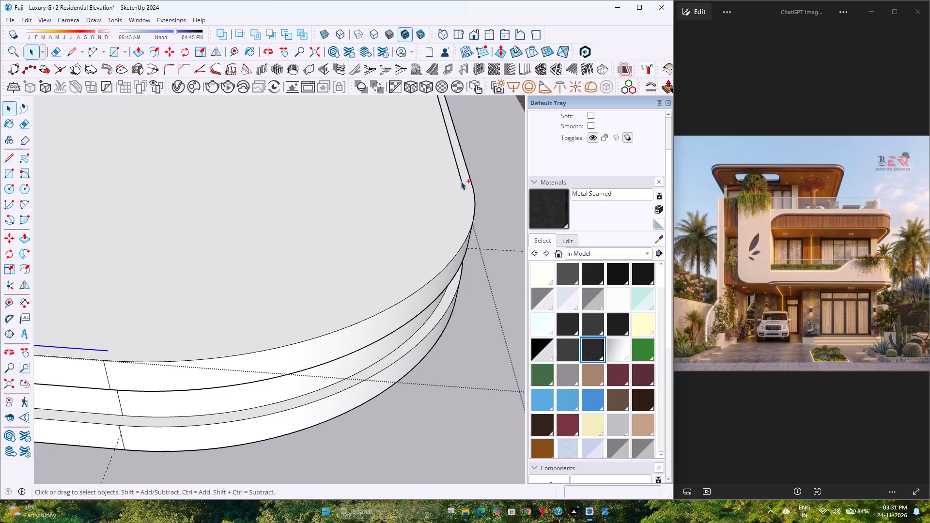
ctrl+click(461, 183)
key(Delete)
Delete all construction guides from the model.
scroll(457, 267, down, 20)
scroll(457, 267, down, 1)
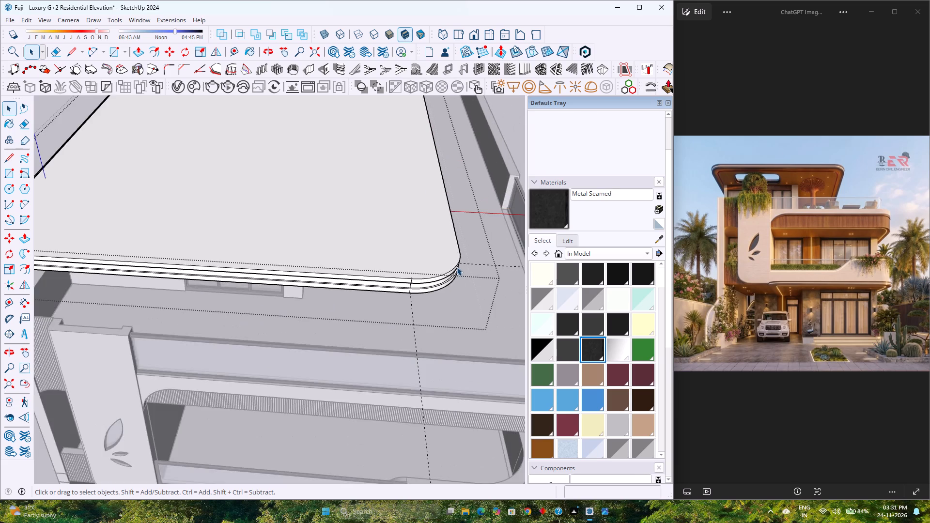
scroll(457, 267, down, 3)
scroll(298, 220, down, 3)
shift+middle_drag(300, 219, 325, 328)
middle_click(325, 328)
scroll(325, 328, down, 2)
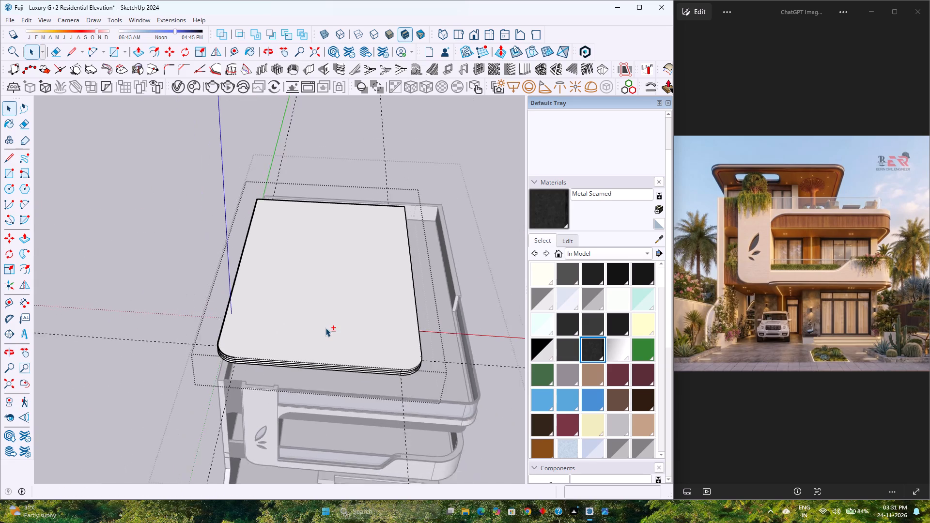
scroll(325, 328, down, 1)
middle_drag(298, 361, 281, 346)
middle_drag(281, 346, 272, 338)
middle_click(272, 338)
middle_drag(272, 338, 234, 300)
middle_click(234, 300)
middle_drag(234, 296, 239, 292)
scroll(239, 291, down, 1)
scroll(280, 303, up, 1)
middle_drag(289, 313, 305, 218)
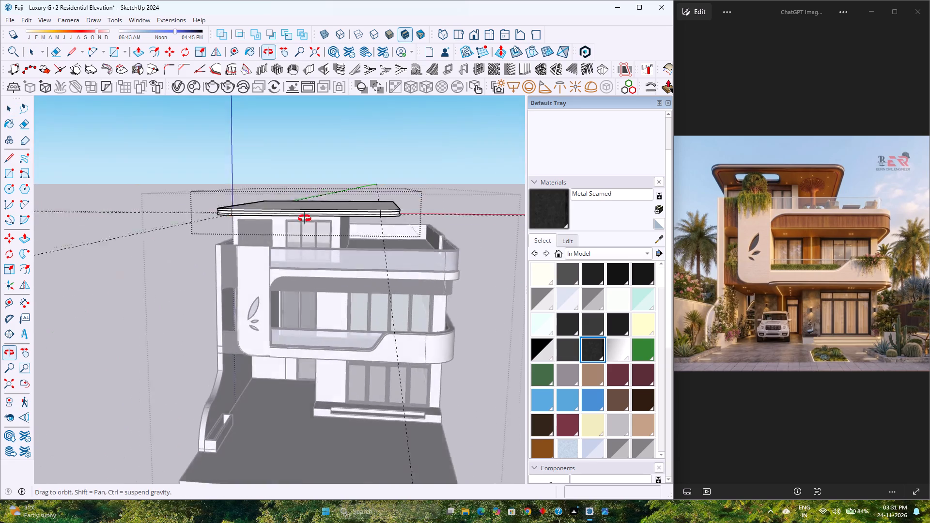
middle_drag(305, 218, 376, 192)
middle_click(376, 192)
middle_click(376, 192)
middle_drag(376, 192, 342, 237)
scroll(342, 237, up, 1)
middle_drag(257, 315, 302, 155)
click(24, 19)
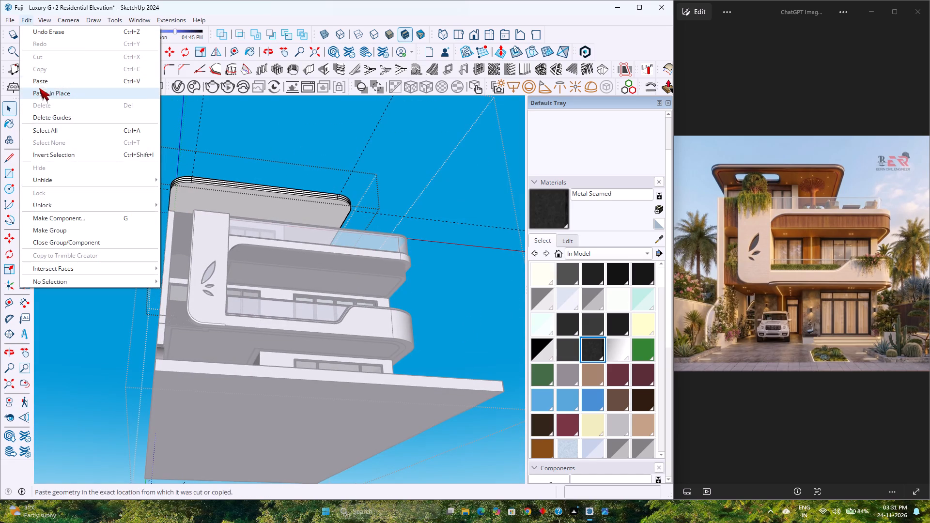
click(40, 117)
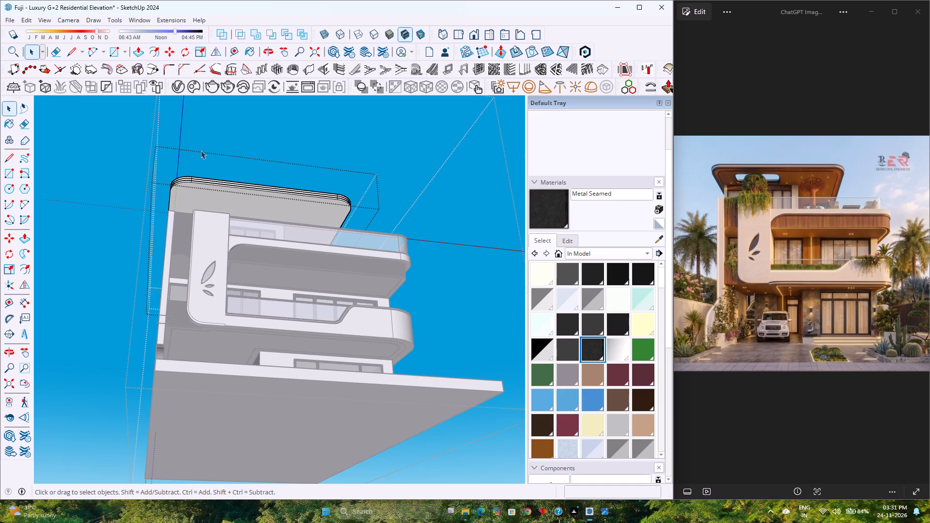
Push the thin underside ledge of the roof slab's upper rim upward by 0.5" to widen the edge groove.
scroll(201, 150, up, 15)
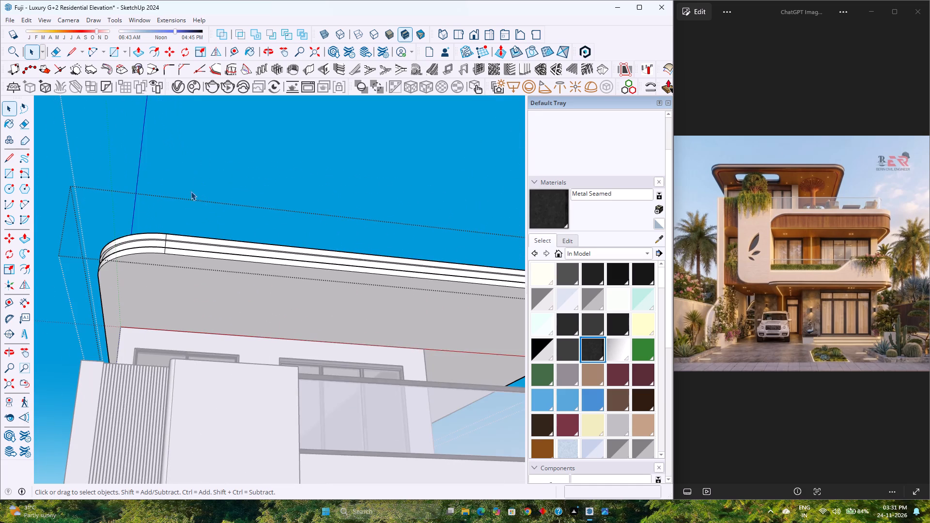
scroll(187, 208, up, 1)
scroll(118, 249, up, 11)
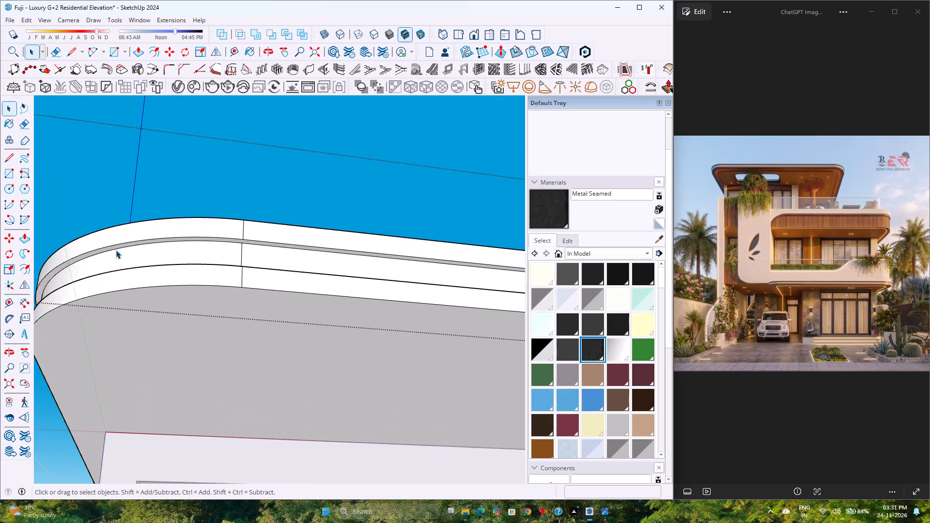
scroll(116, 250, up, 7)
key(p)
click(140, 240)
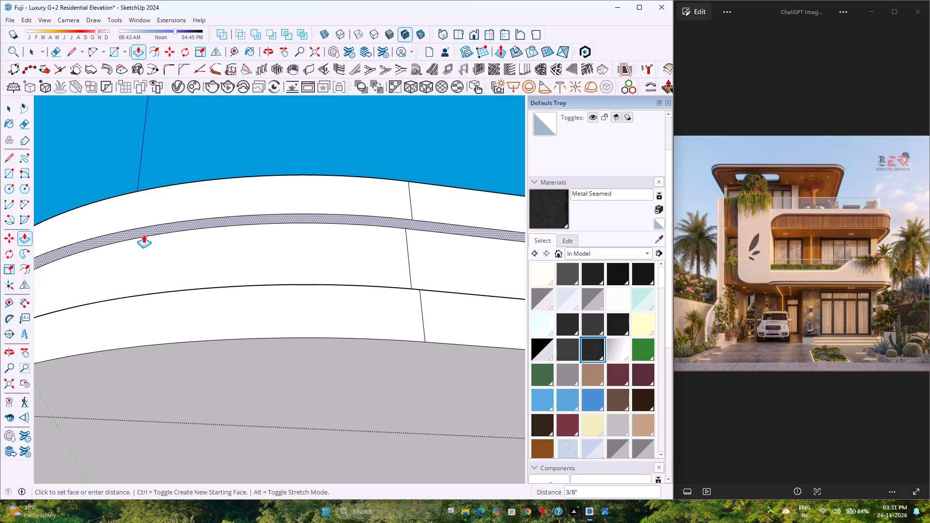
text(0.5)
key(Return)
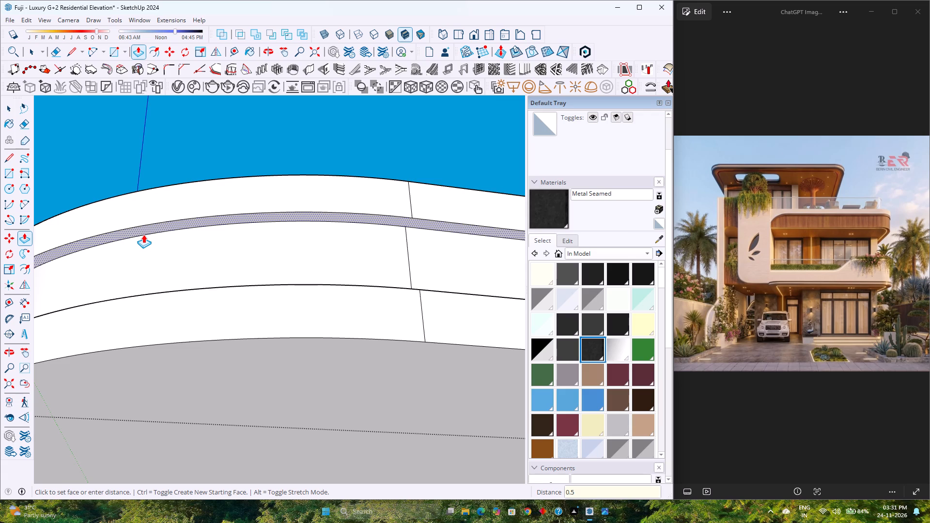
Repeat the 1/2" push on the ledge along the top of the roof slab's lower rim.
scroll(143, 234, down, 8)
middle_drag(143, 234, 341, 466)
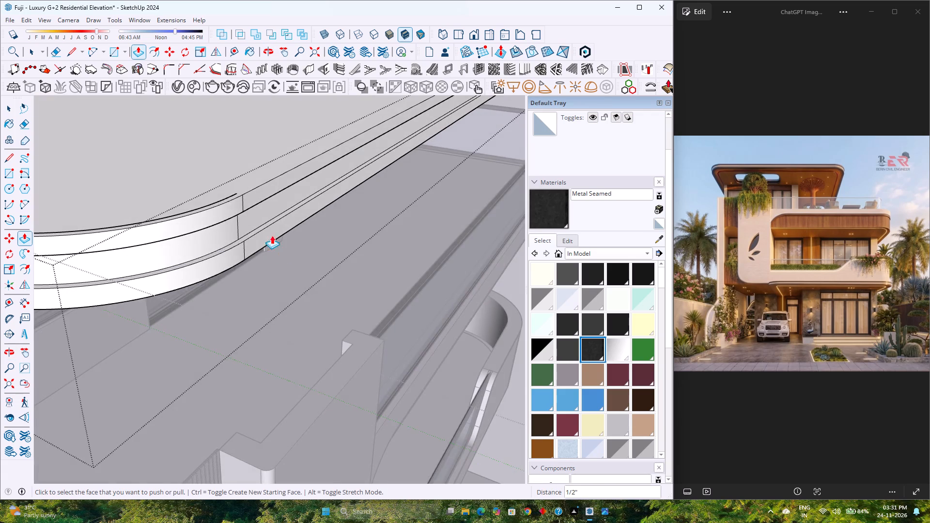
scroll(262, 227, up, 8)
double_click(262, 227)
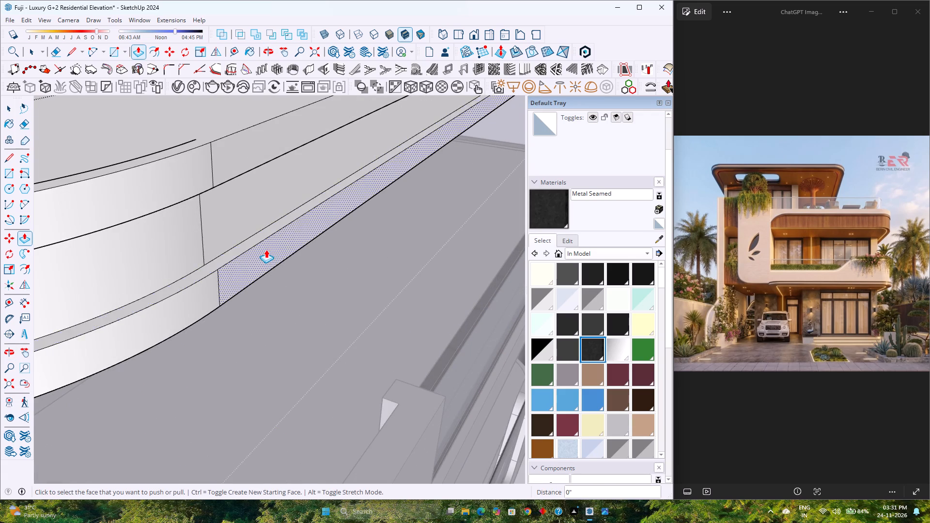
Check the grooved roof edge from the front and side, and finish editing the roof slab group.
scroll(266, 249, down, 19)
middle_drag(303, 288, 299, 285)
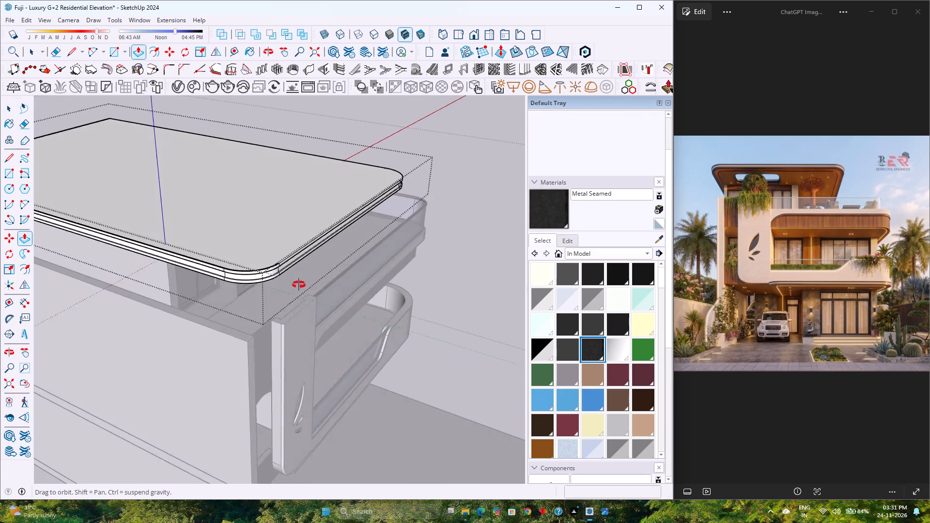
middle_drag(299, 285, 179, 221)
middle_click(179, 221)
middle_click(179, 220)
key(space)
scroll(219, 214, down, 3)
scroll(196, 197, up, 5)
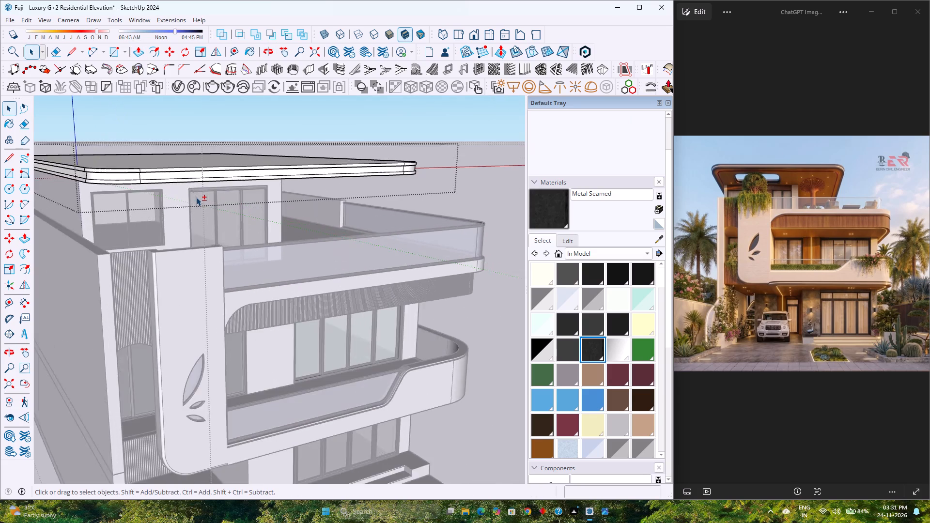
shift+middle_drag(205, 204, 295, 291)
middle_drag(290, 292, 125, 187)
scroll(124, 186, down, 8)
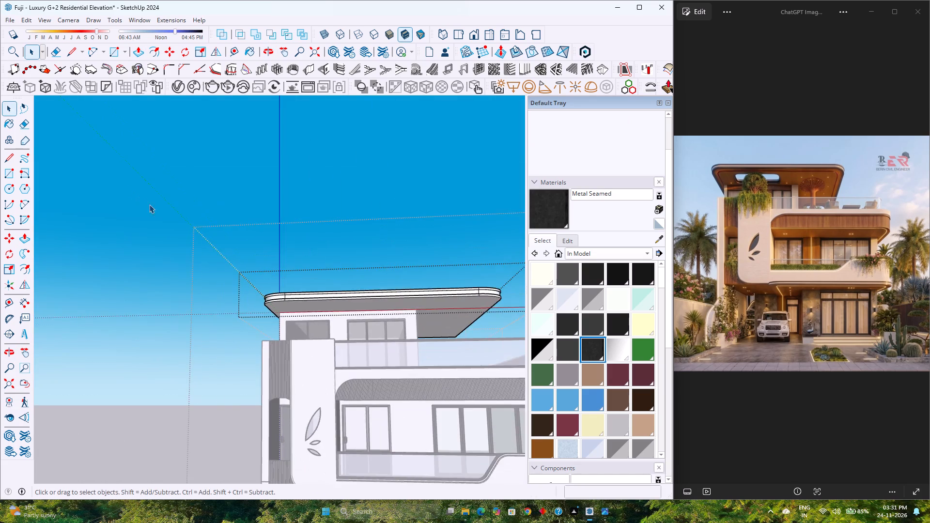
scroll(153, 208, down, 4)
click(284, 205)
Select the roof slab group and examine its overhang and underside from the front against the reference image.
shift+middle_drag(310, 279, 244, 200)
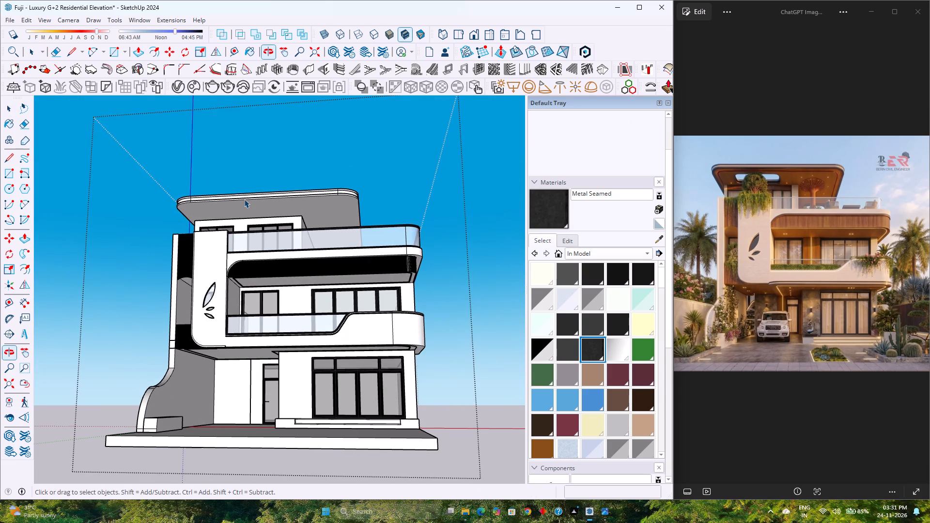
scroll(255, 261, up, 4)
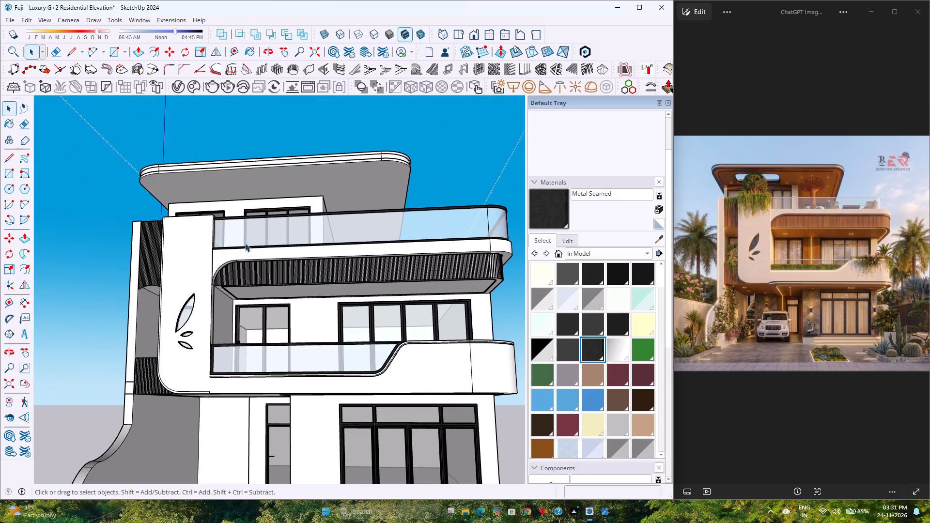
scroll(222, 220, up, 10)
scroll(206, 213, down, 3)
click(216, 171)
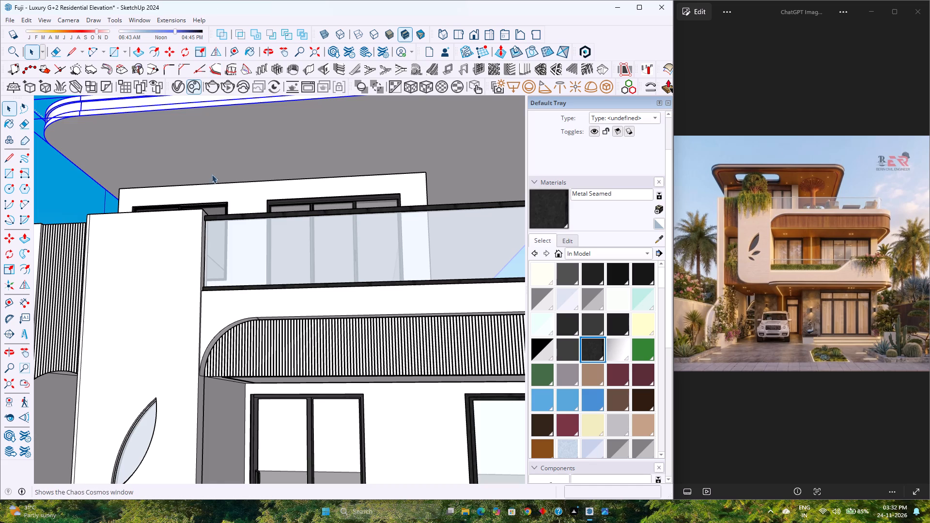
scroll(260, 293, down, 9)
middle_drag(266, 280, 289, 297)
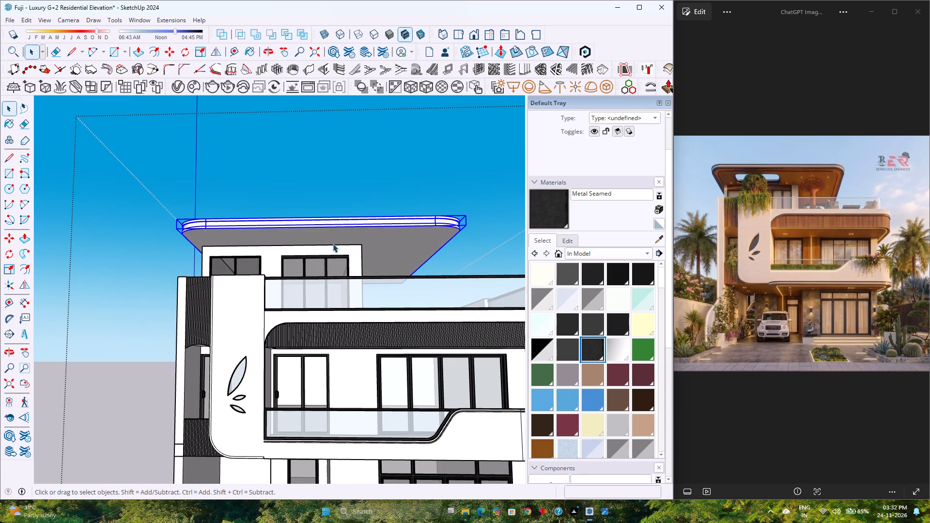
scroll(292, 250, up, 5)
scroll(289, 248, down, 6)
scroll(289, 248, up, 5)
scroll(289, 248, down, 5)
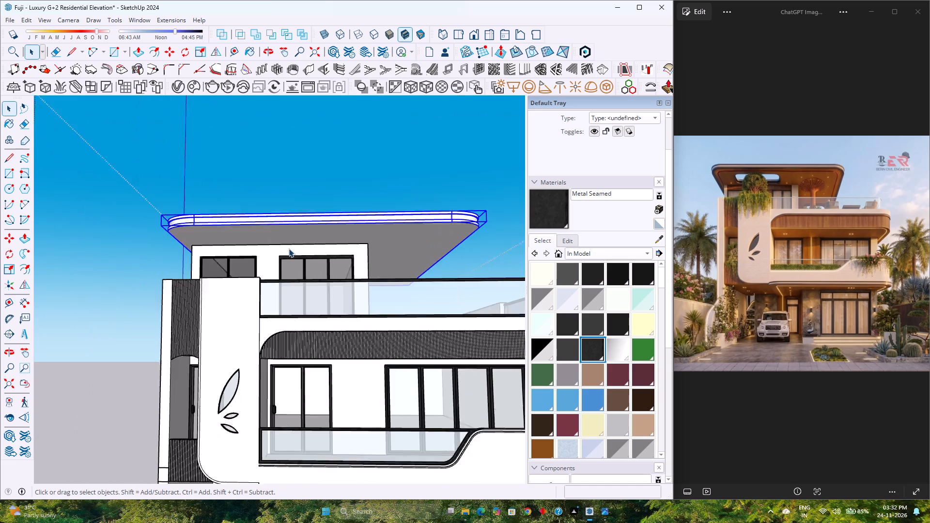